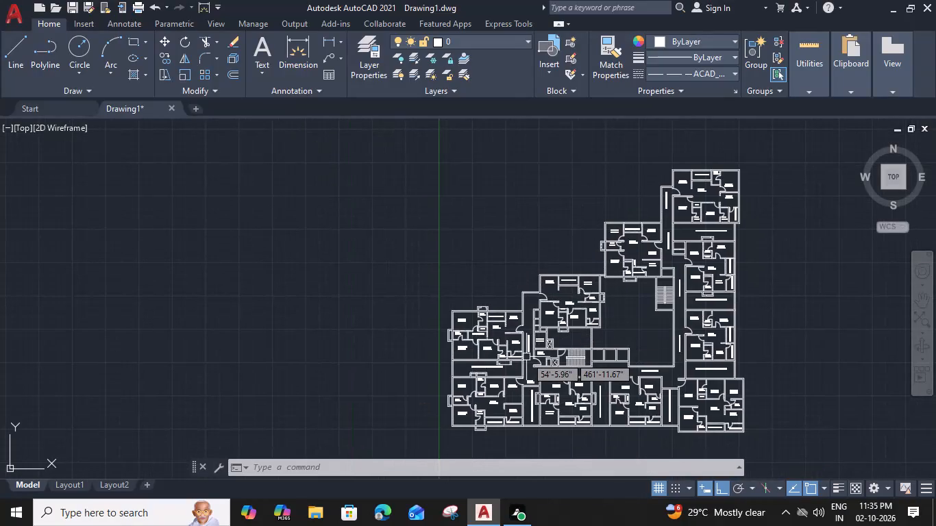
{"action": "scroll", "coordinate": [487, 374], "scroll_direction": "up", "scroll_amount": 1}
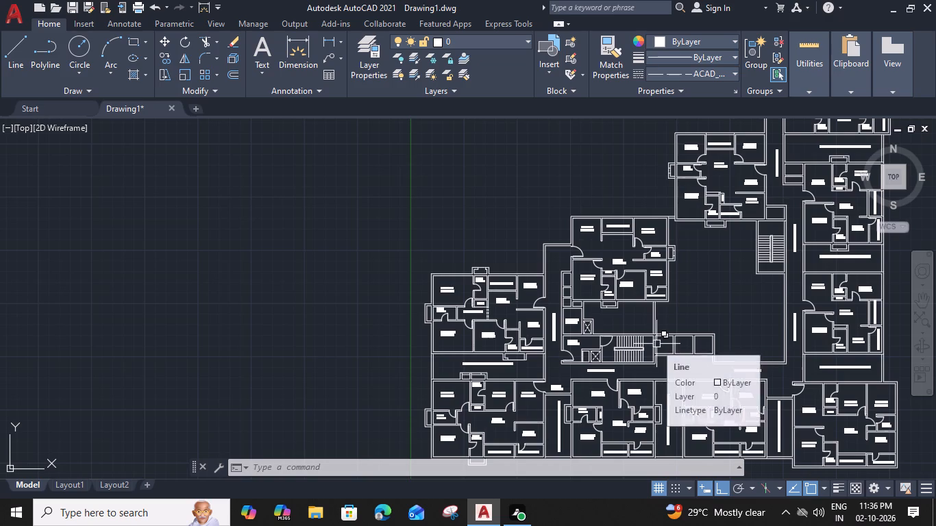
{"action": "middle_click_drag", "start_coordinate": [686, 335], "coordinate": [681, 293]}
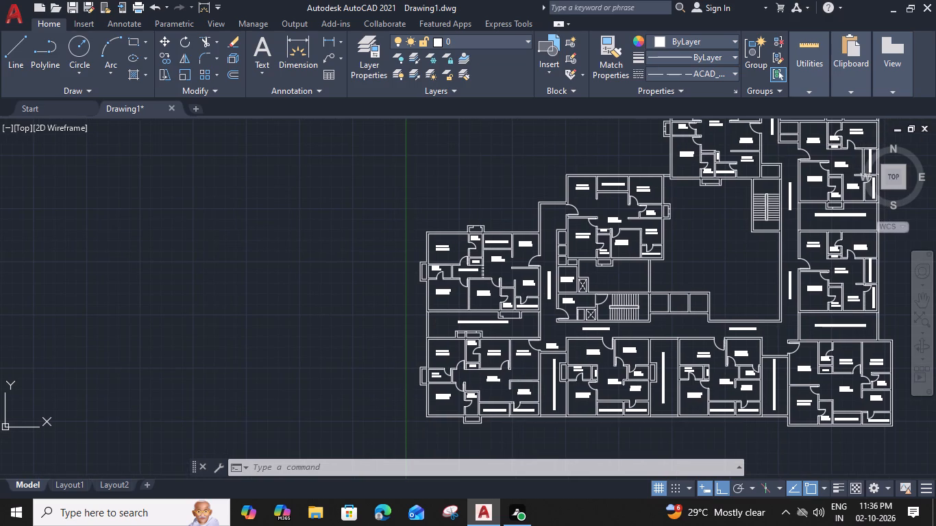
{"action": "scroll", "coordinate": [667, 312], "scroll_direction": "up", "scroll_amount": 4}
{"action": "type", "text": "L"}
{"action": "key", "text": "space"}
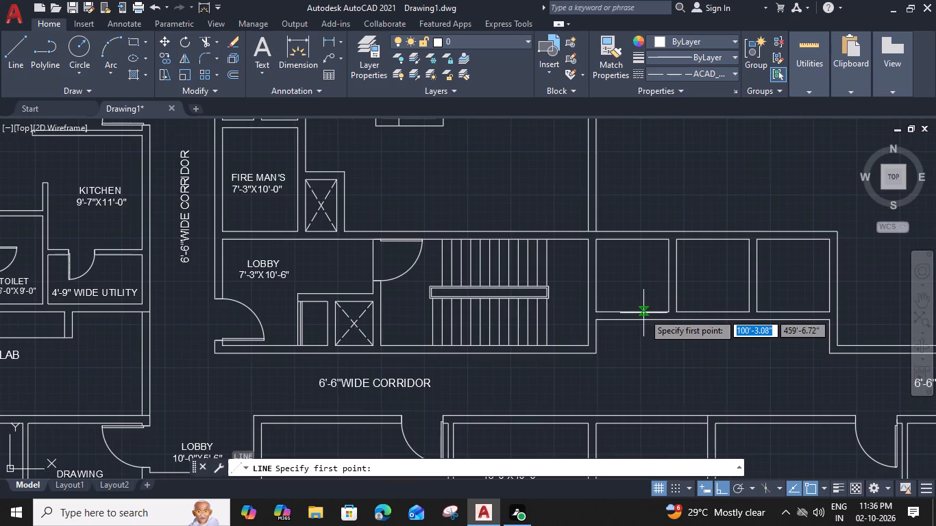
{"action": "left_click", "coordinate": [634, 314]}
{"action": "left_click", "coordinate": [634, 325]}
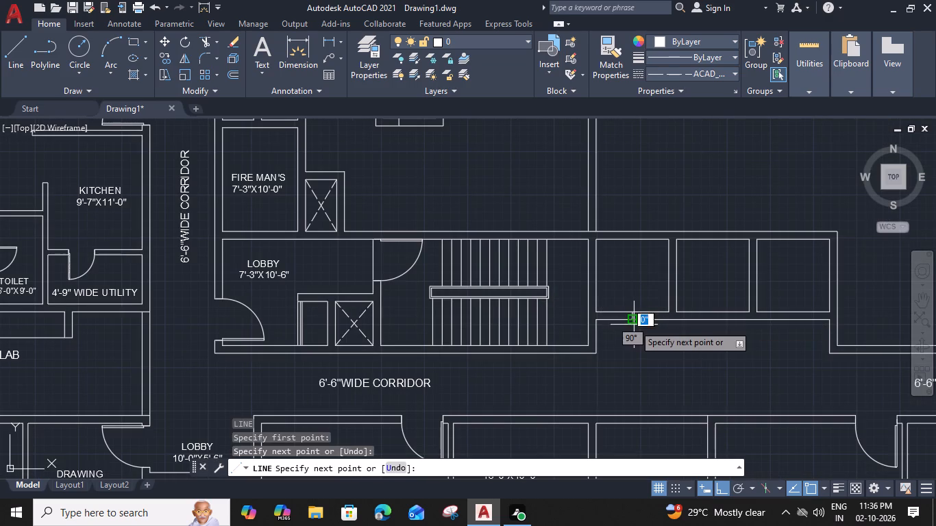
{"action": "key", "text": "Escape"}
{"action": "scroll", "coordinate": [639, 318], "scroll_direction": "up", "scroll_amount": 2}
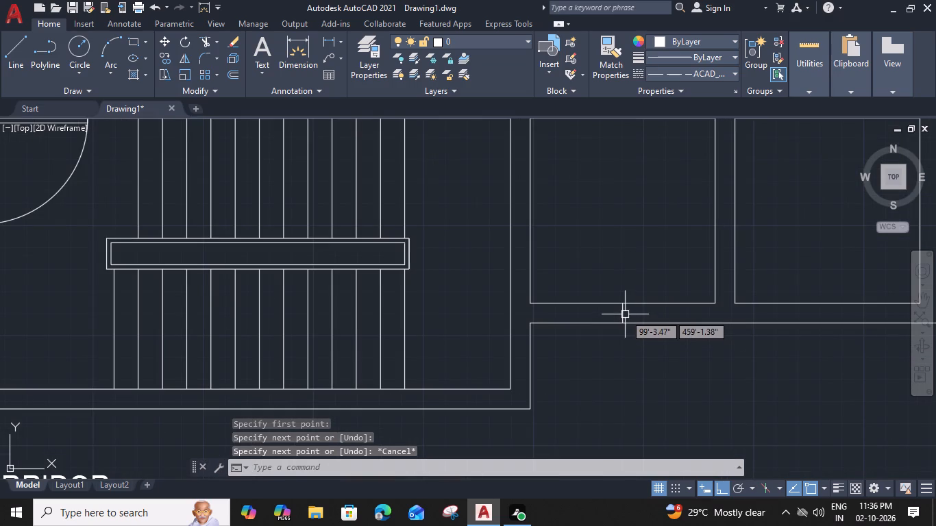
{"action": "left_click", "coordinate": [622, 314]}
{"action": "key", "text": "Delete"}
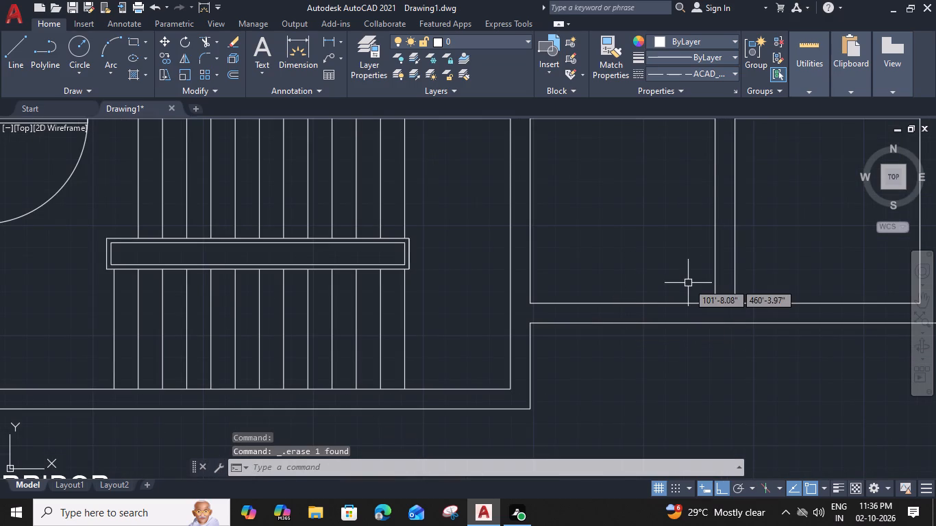
Set the linetype to ByLayer and draw a line across the south wall's thickness at the middle of the small room nearest the staircase.
{"action": "left_click", "coordinate": [732, 66]}
{"action": "left_click", "coordinate": [719, 84]}
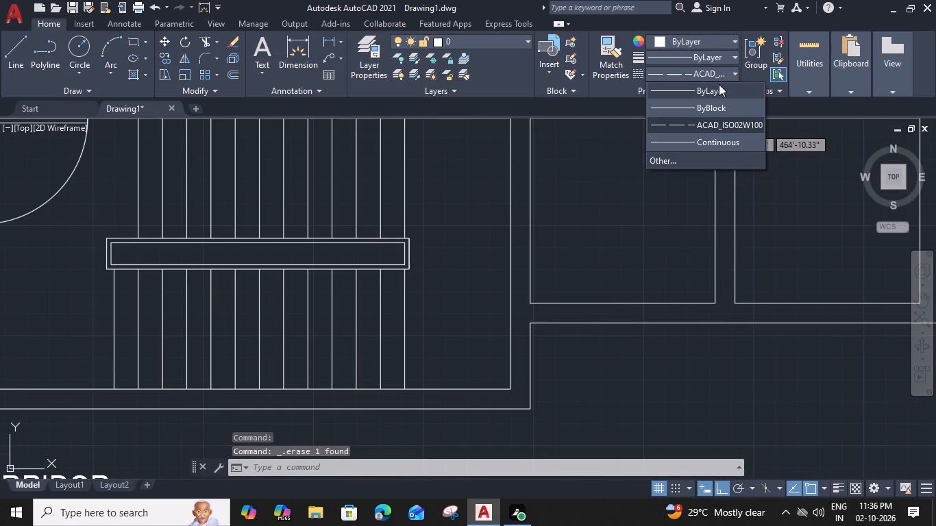
{"action": "key", "text": "l"}
{"action": "key", "text": "space"}
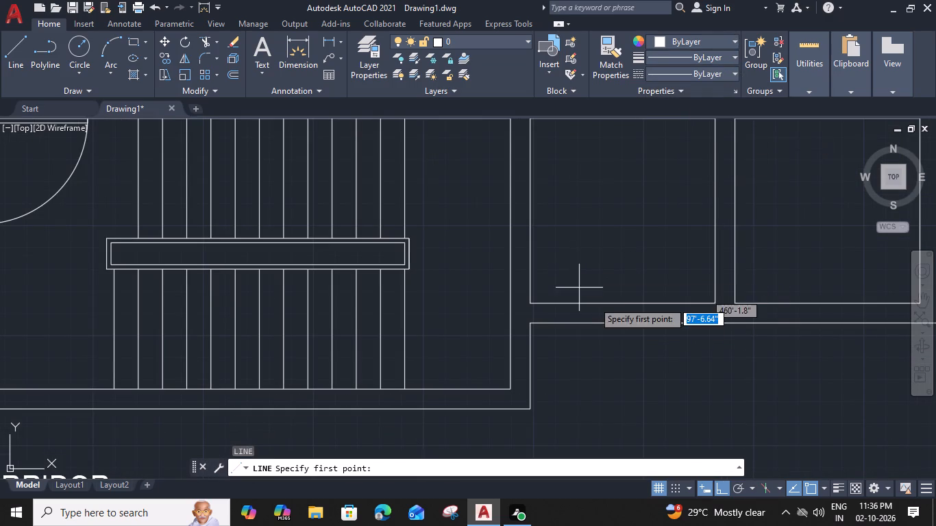
{"action": "left_click", "coordinate": [624, 301]}
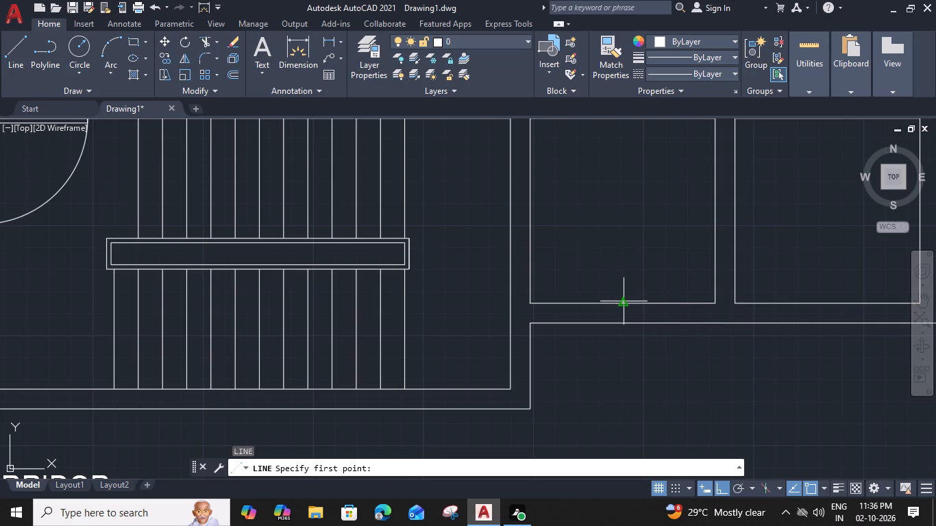
{"action": "left_click", "coordinate": [625, 321]}
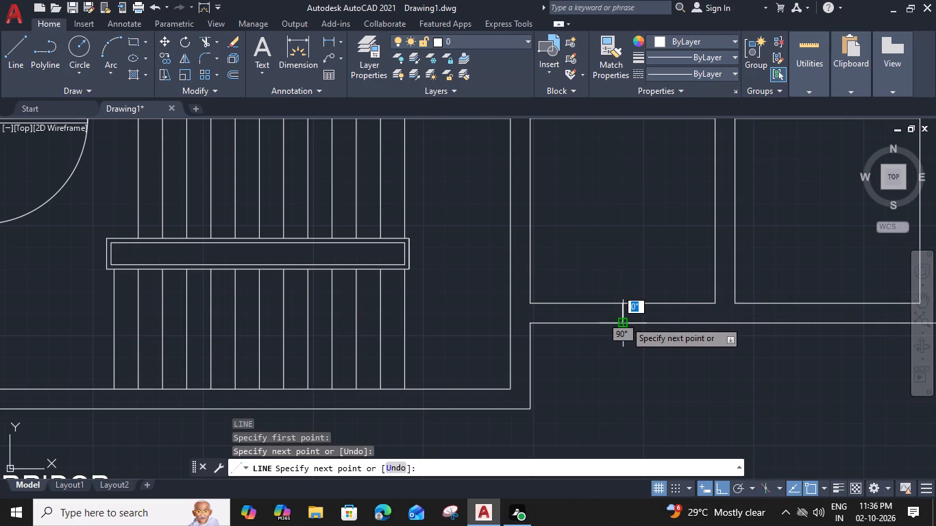
{"action": "key", "text": "Escape"}
Draw matching lines across the south wall's thickness at the middle of the two other small rooms east of the staircase.
{"action": "middle_click_drag", "start_coordinate": [719, 312], "coordinate": [567, 298]}
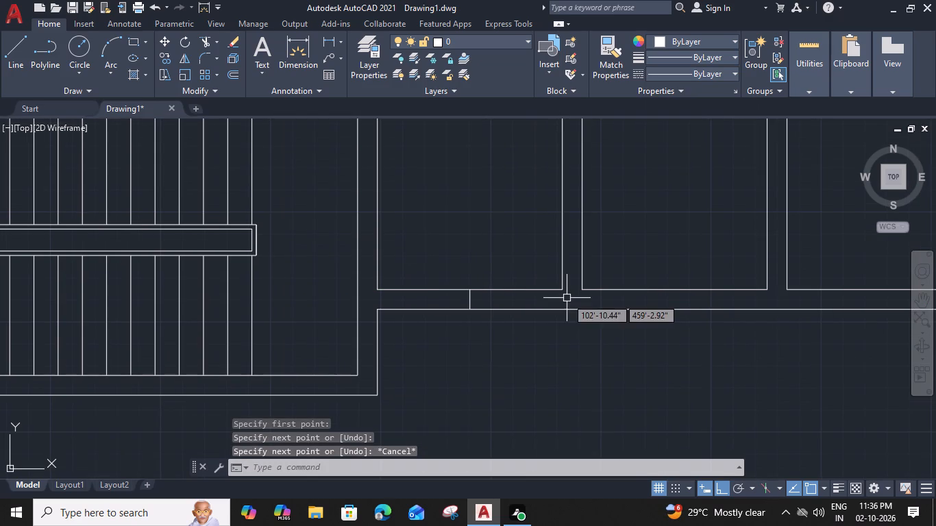
{"action": "key", "text": "space"}
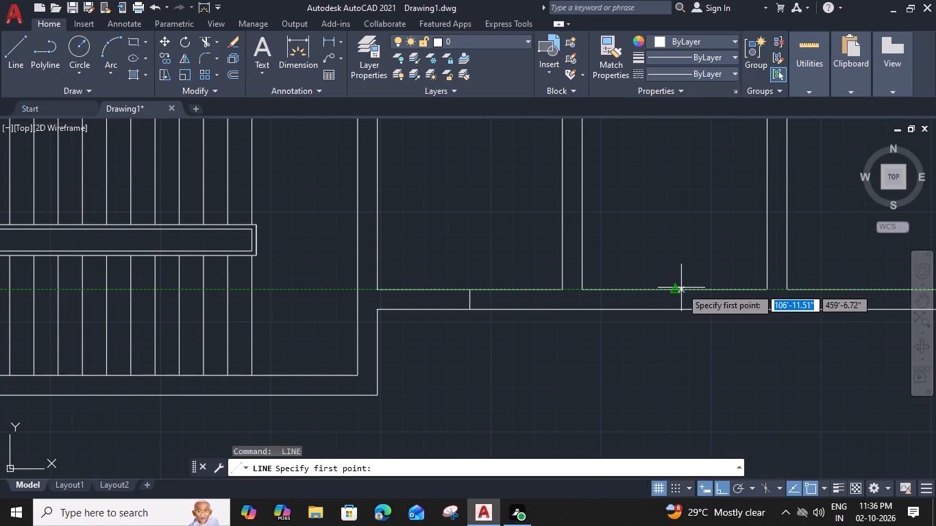
{"action": "left_click", "coordinate": [676, 288]}
{"action": "left_click", "coordinate": [676, 308]}
{"action": "key", "text": "Escape"}
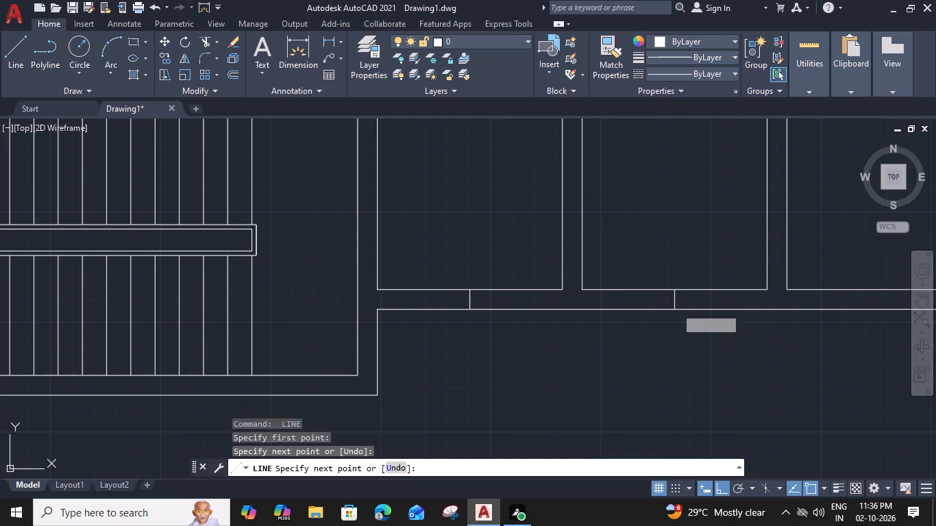
{"action": "middle_click_drag", "start_coordinate": [709, 303], "coordinate": [531, 310]}
{"action": "key", "text": "space"}
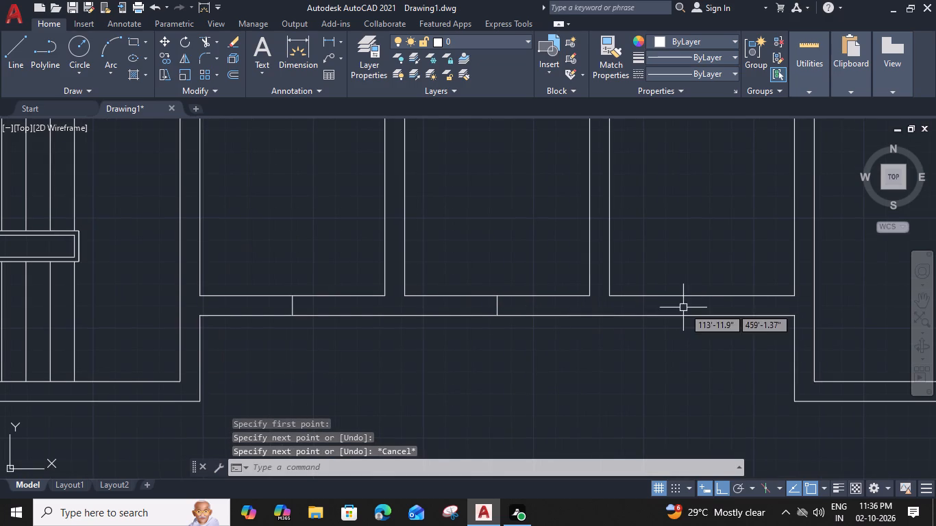
{"action": "left_click", "coordinate": [695, 295]}
{"action": "key", "text": "Escape"}
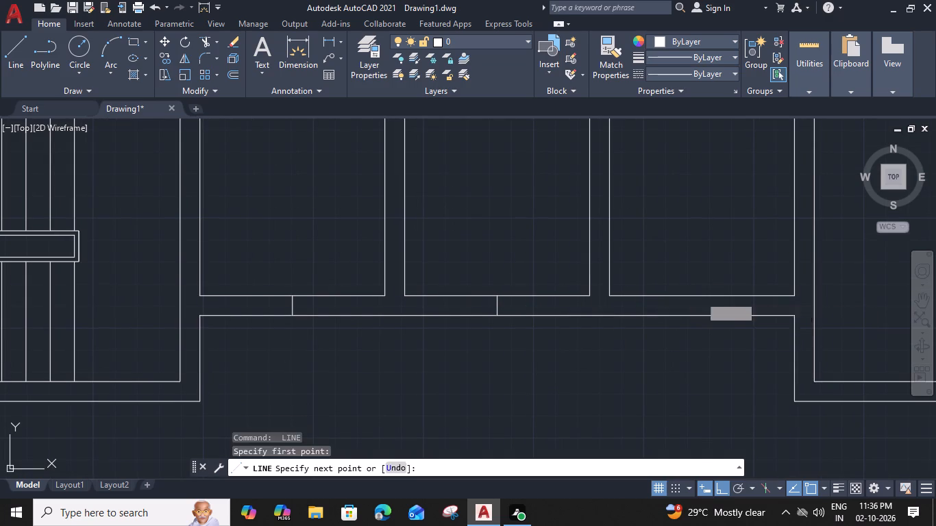
{"action": "key", "text": "space"}
{"action": "left_click", "coordinate": [702, 297]}
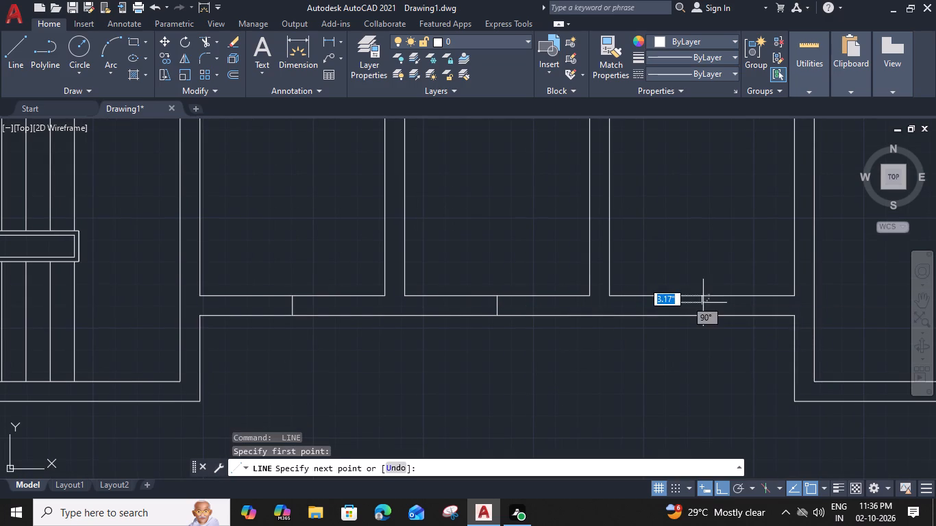
{"action": "left_click", "coordinate": [702, 316]}
{"action": "key", "text": "Escape"}
Offset the easternmost small room's wall centre line 1'3" to both the west and the east.
{"action": "left_click", "coordinate": [701, 306]}
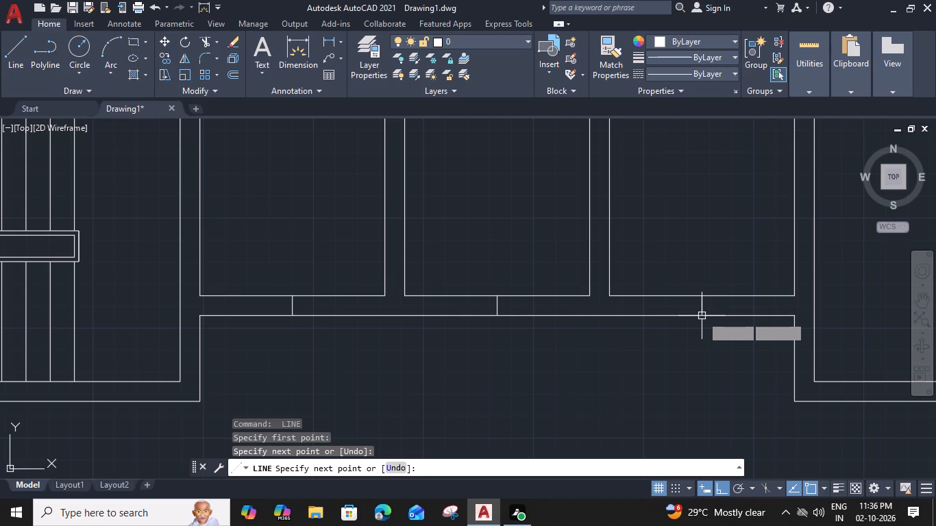
{"action": "type", "text": "O"}
{"action": "key", "text": "space"}
{"action": "key", "text": "1"}
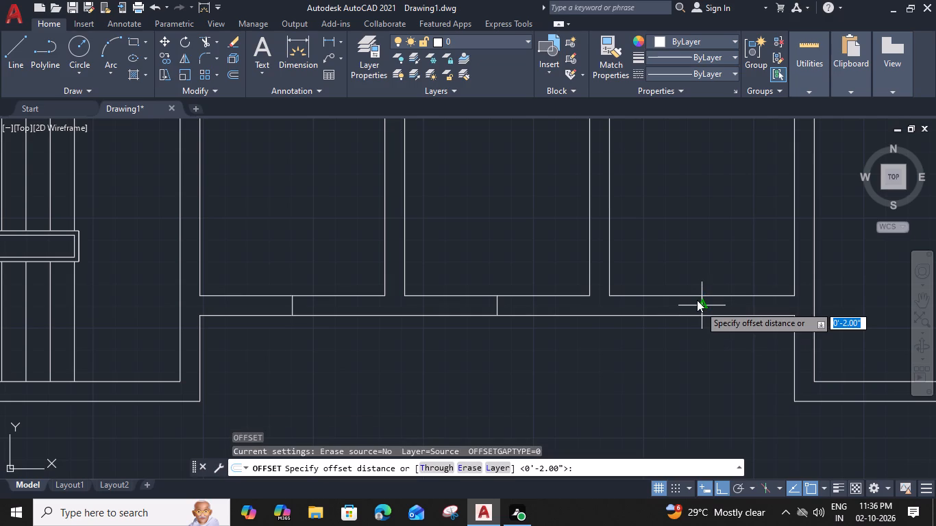
{"action": "key", "text": "apostrophe"}
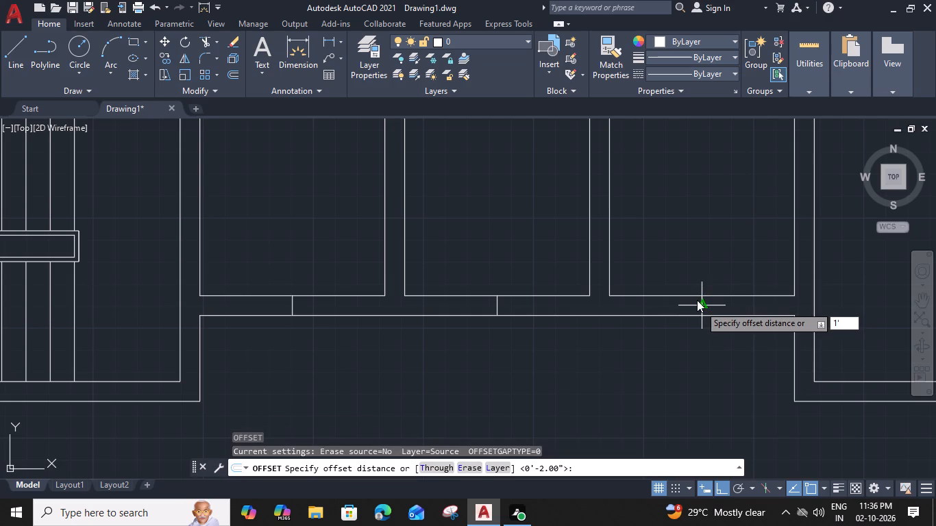
{"action": "type", "text": "3\""}
{"action": "key", "text": "Return"}
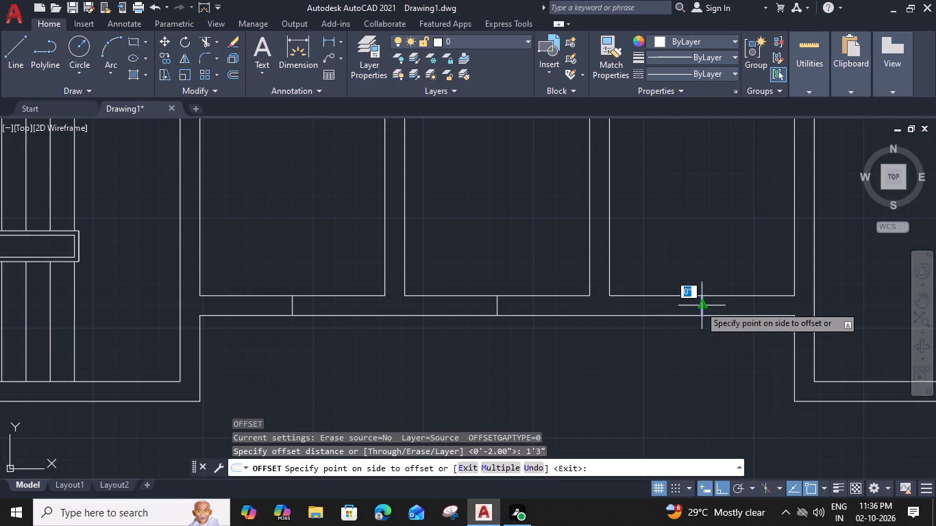
{"action": "left_click", "coordinate": [663, 302]}
{"action": "left_click", "coordinate": [704, 303]}
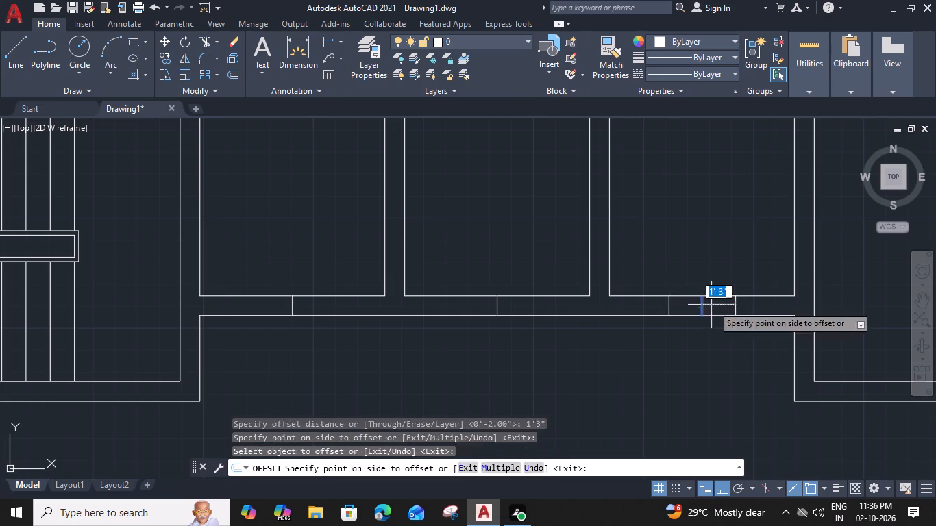
{"action": "left_click", "coordinate": [723, 308]}
Offset the wall centre lines of the middle and westernmost small rooms 1'3" to both sides.
{"action": "left_click", "coordinate": [497, 308]}
{"action": "left_click", "coordinate": [456, 304]}
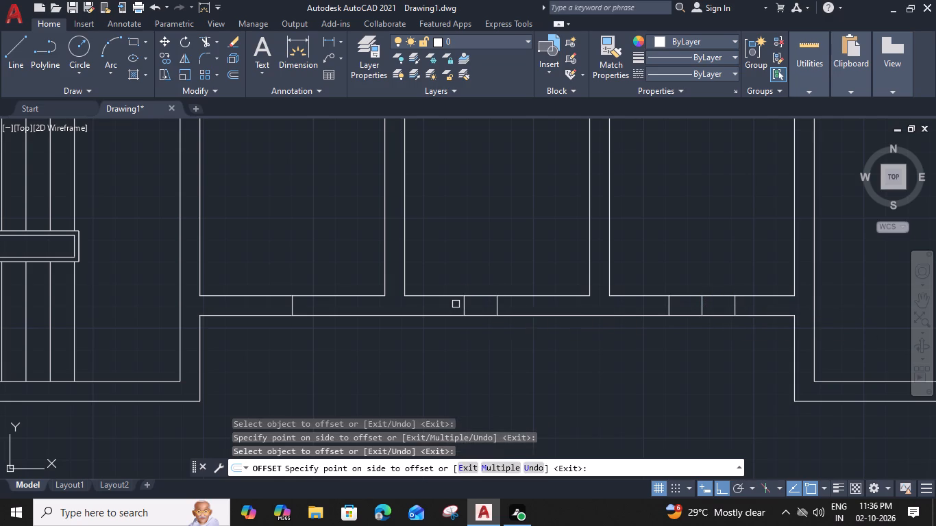
{"action": "left_click", "coordinate": [500, 306]}
{"action": "left_click", "coordinate": [531, 307]}
{"action": "left_click", "coordinate": [289, 302]}
{"action": "left_click", "coordinate": [256, 299]}
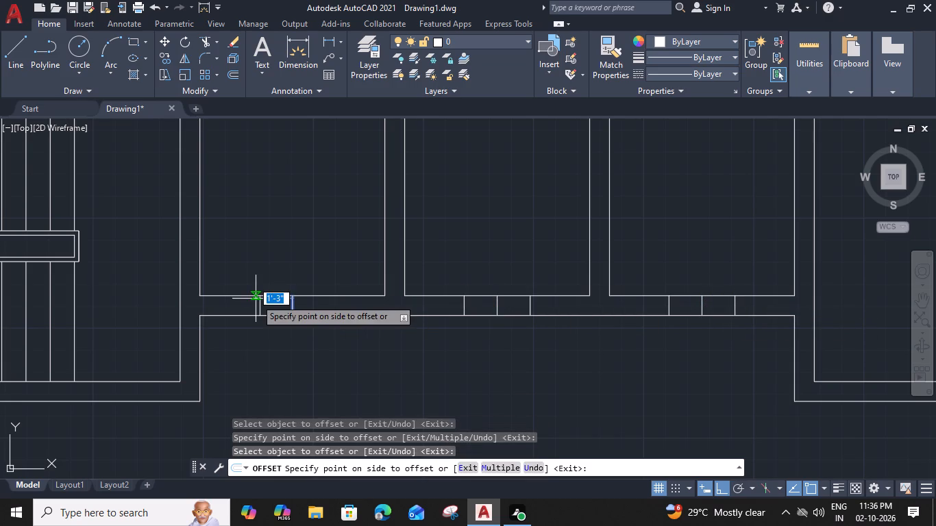
{"action": "left_click", "coordinate": [295, 304]}
{"action": "left_click", "coordinate": [334, 310]}
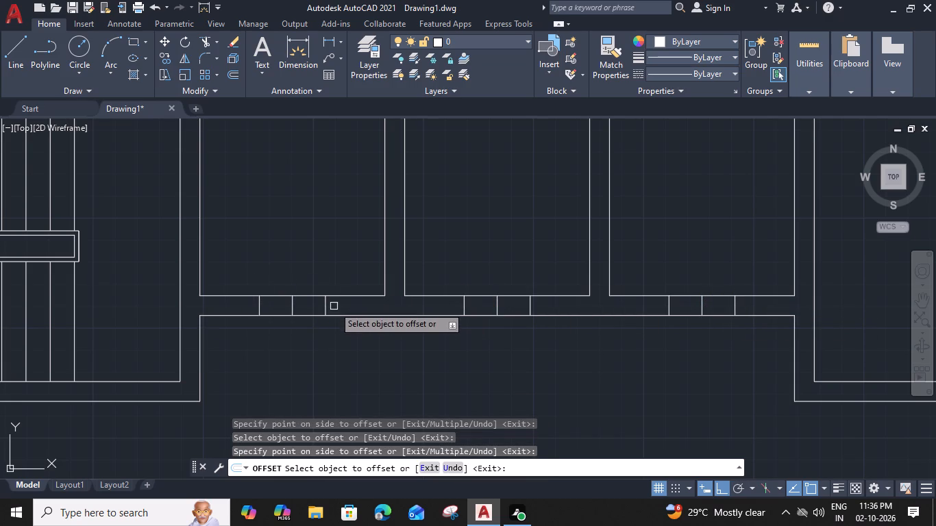
{"action": "key", "text": "Escape"}
Trim away the original centre line between each pair of offset lines in the three small rooms' south wall.
{"action": "key", "text": "t"}
{"action": "key", "text": "r"}
{"action": "key", "text": "space"}
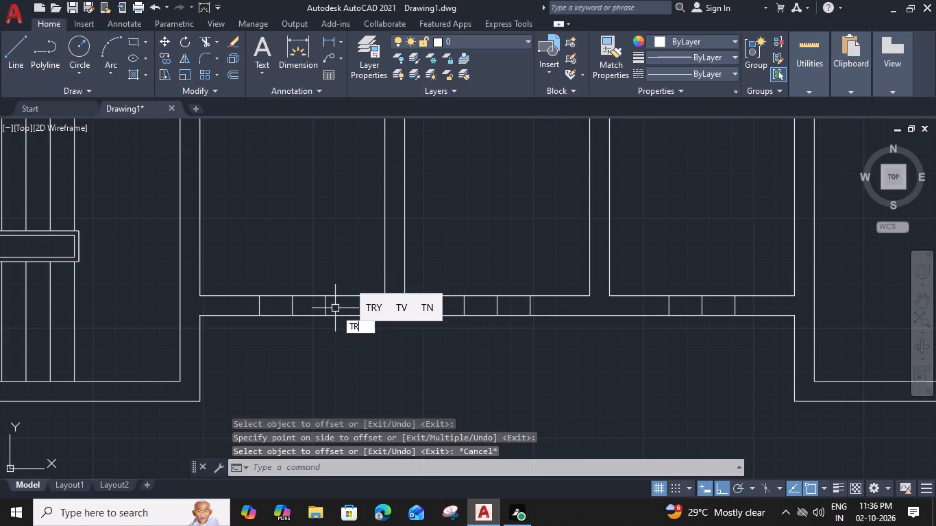
{"action": "left_click", "coordinate": [291, 311]}
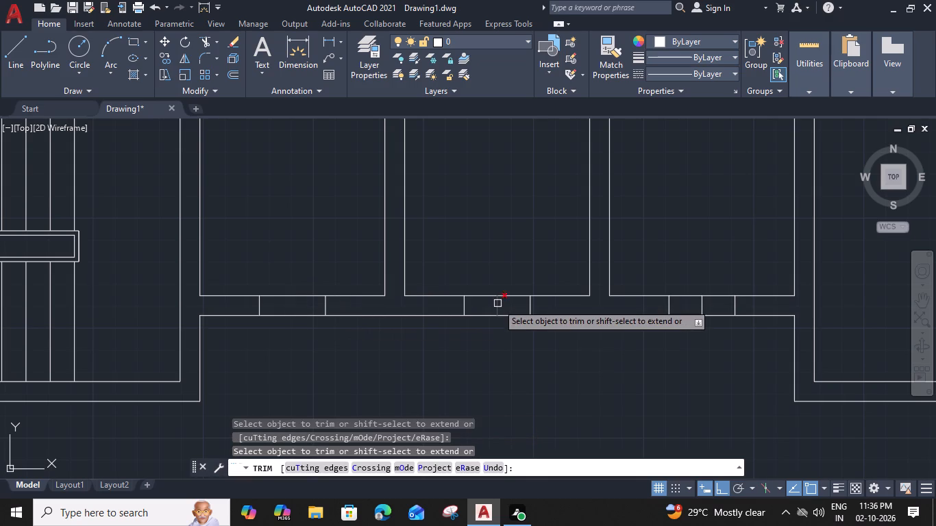
{"action": "left_click", "coordinate": [497, 303]}
{"action": "left_click", "coordinate": [703, 305]}
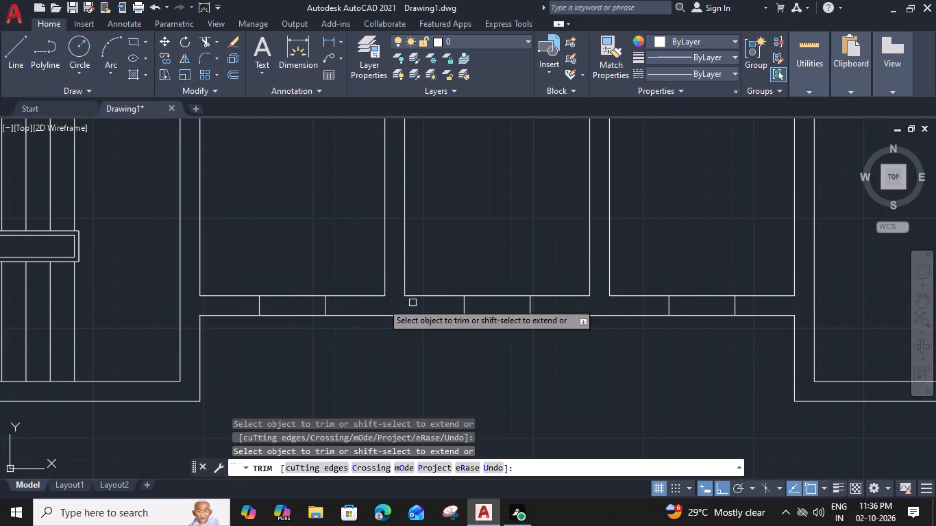
Trim both south wall lines between each pair of offset lines to cut openings into all three small rooms.
{"action": "left_click", "coordinate": [296, 297]}
{"action": "left_click", "coordinate": [298, 316]}
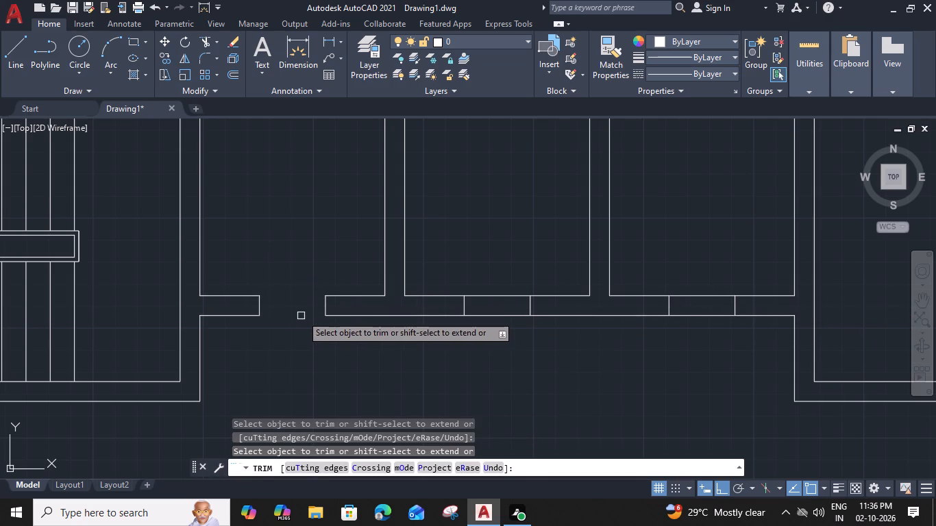
{"action": "left_click", "coordinate": [484, 298]}
{"action": "left_click", "coordinate": [491, 315]}
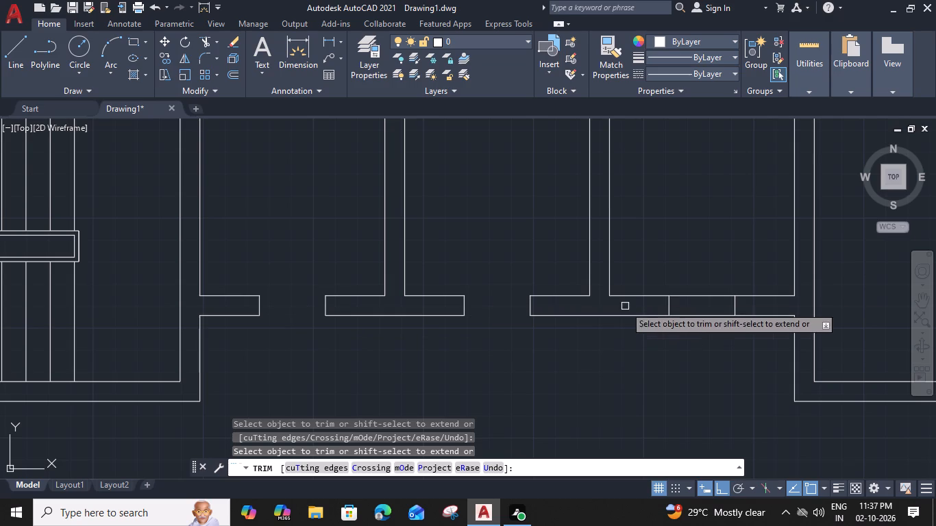
{"action": "left_click", "coordinate": [715, 296]}
{"action": "left_click", "coordinate": [716, 313]}
{"action": "key", "text": "Escape"}
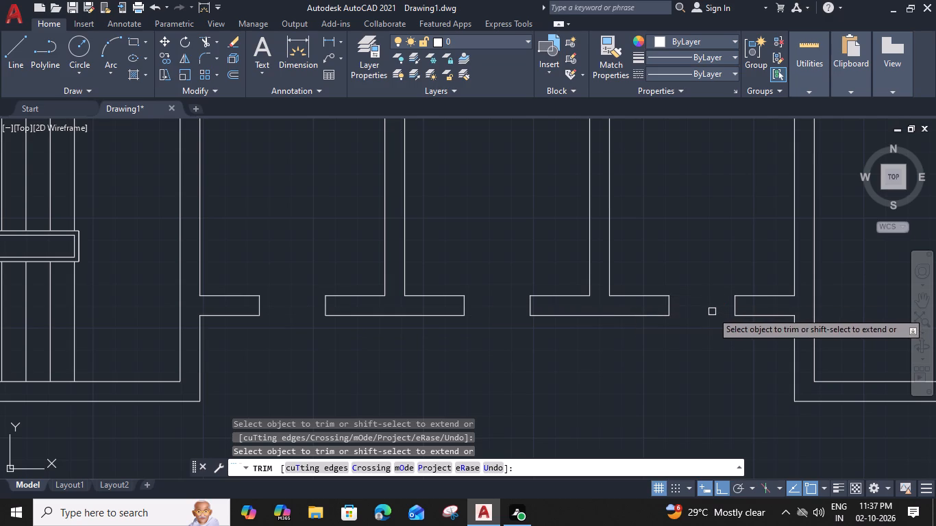
Draw a horizontal line across the westernmost small room's opening, joining the midpoints of its two jambs.
{"action": "key", "text": "l"}
{"action": "key", "text": "space"}
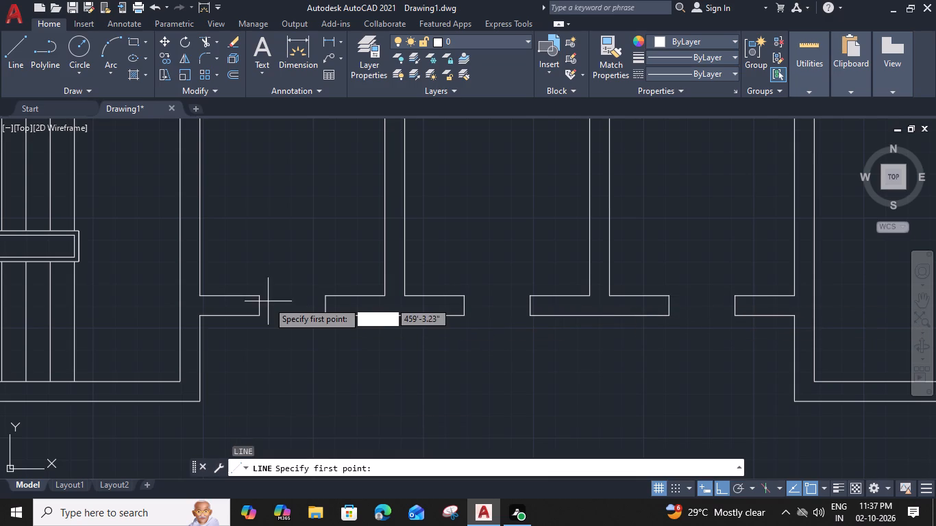
{"action": "left_click", "coordinate": [260, 308]}
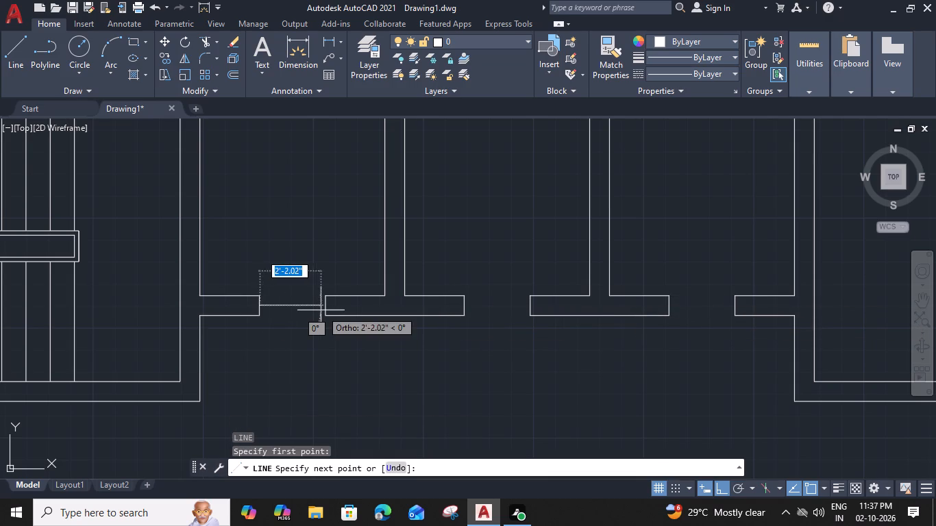
{"action": "left_click", "coordinate": [327, 307]}
{"action": "key", "text": "Escape"}
Offset the line across the westernmost small room's opening 2" to both sides.
{"action": "left_click", "coordinate": [306, 303]}
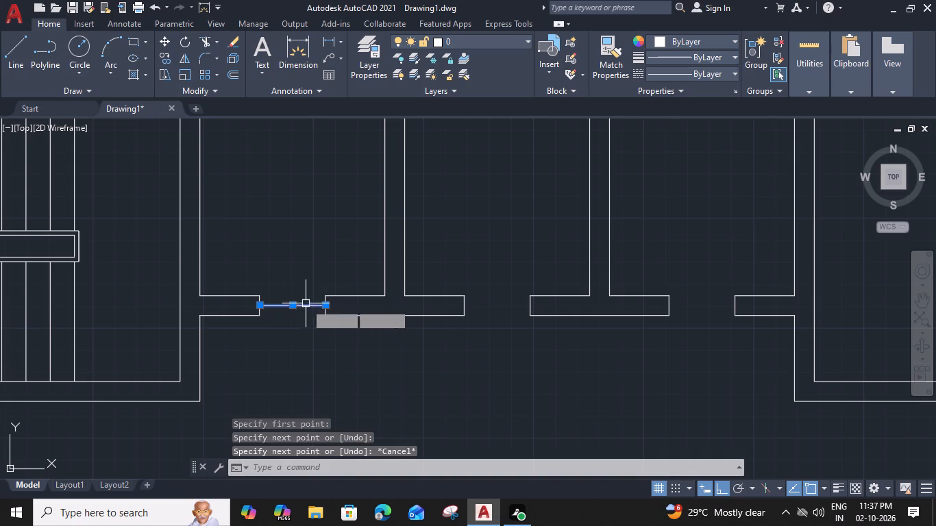
{"action": "type", "text": "O"}
{"action": "key", "text": "space"}
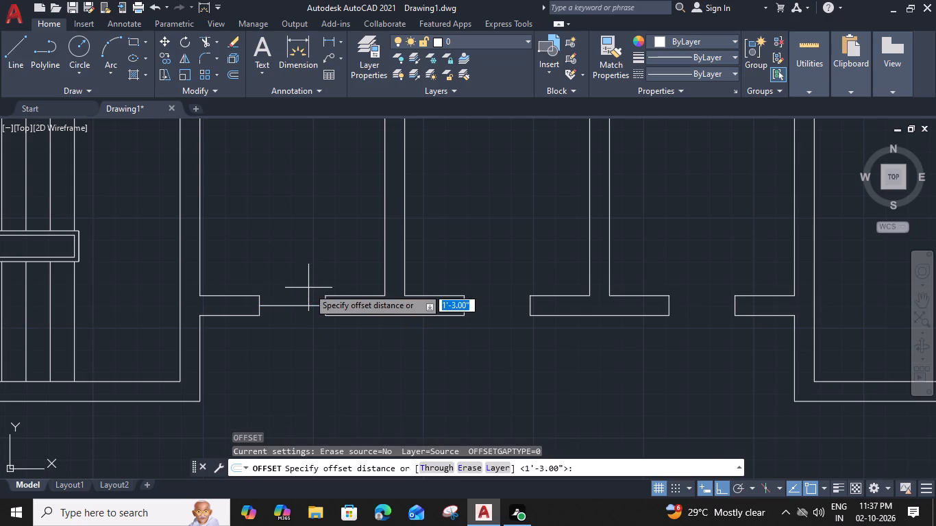
{"action": "type", "text": "2\""}
{"action": "key", "text": "Return"}
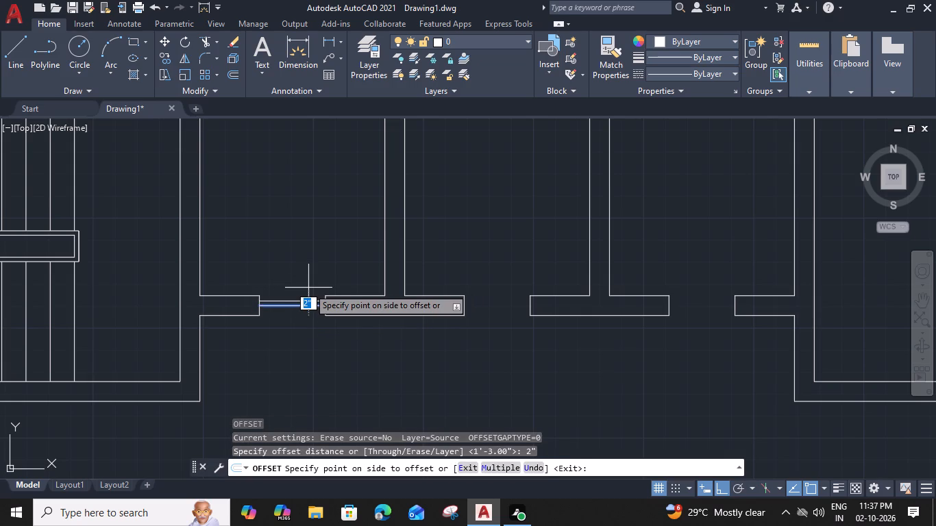
{"action": "left_click", "coordinate": [308, 287]}
{"action": "left_click", "coordinate": [281, 305]}
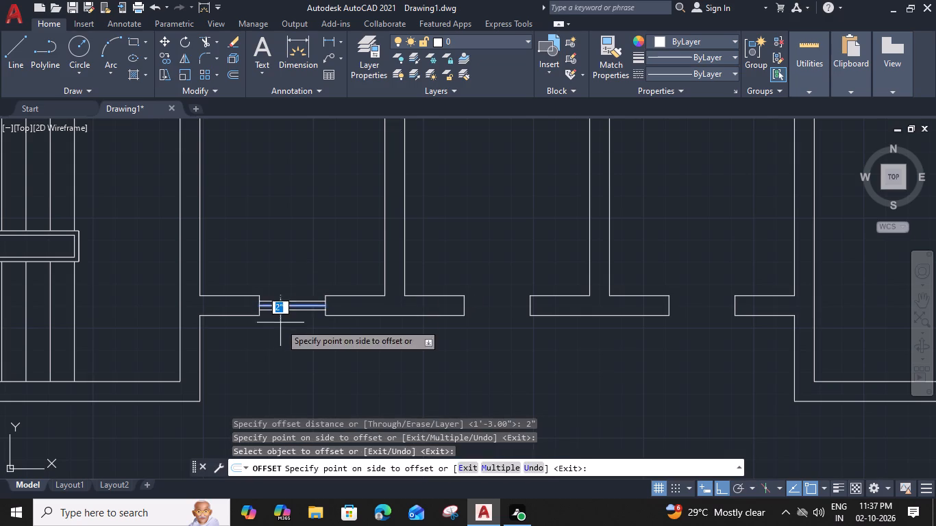
{"action": "left_click", "coordinate": [280, 329]}
{"action": "key", "text": "Escape"}
Draw a horizontal line across the middle and easternmost small rooms' openings, joining the midpoints of each opening's jambs.
{"action": "key", "text": "l"}
{"action": "key", "text": "space"}
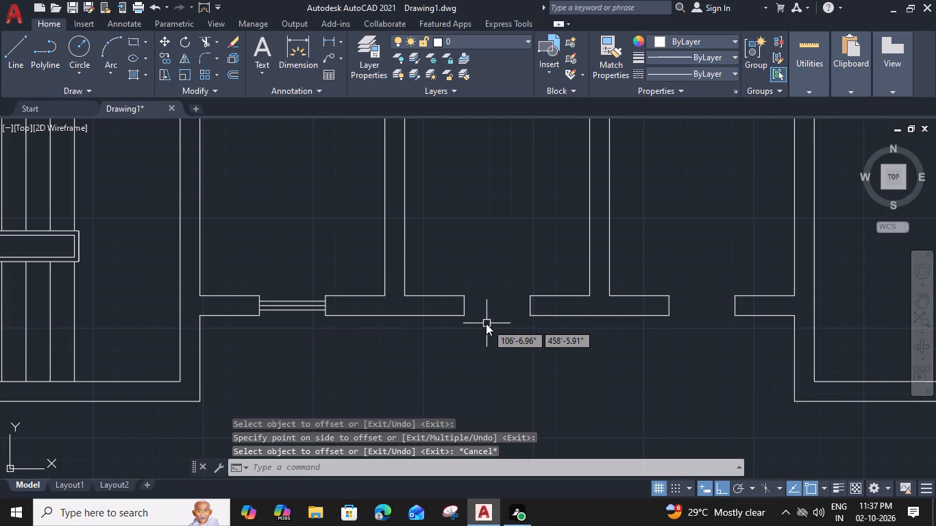
{"action": "left_click", "coordinate": [465, 305]}
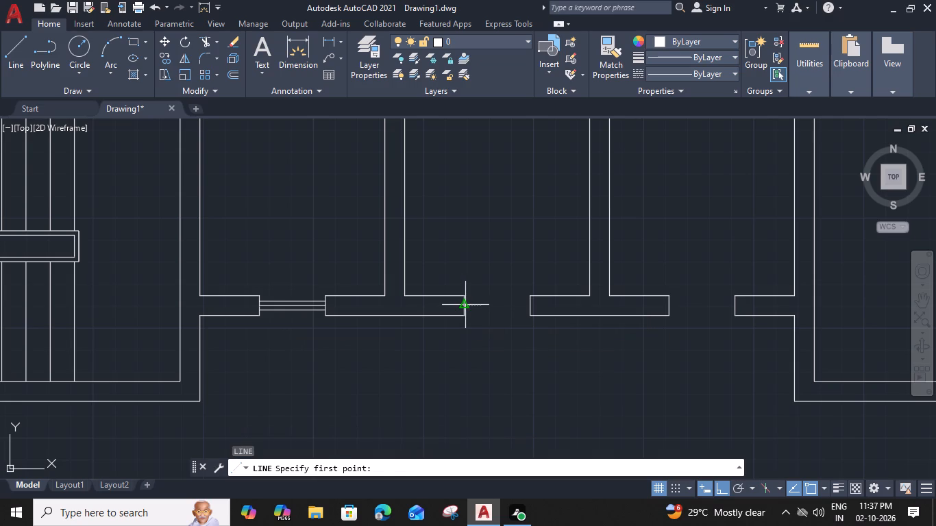
{"action": "left_click", "coordinate": [532, 304]}
{"action": "key", "text": "space"}
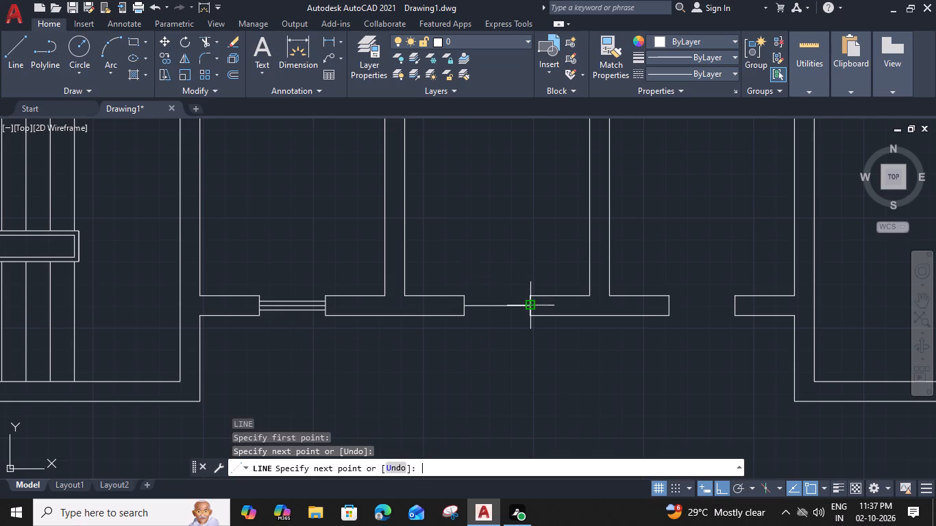
{"action": "key", "text": "space"}
{"action": "left_click", "coordinate": [669, 308]}
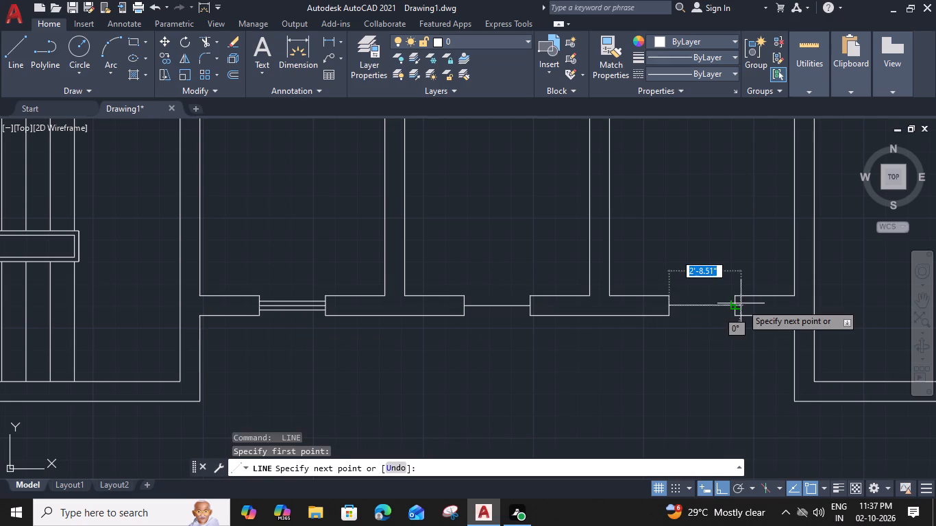
{"action": "left_click", "coordinate": [737, 304]}
{"action": "key", "text": "Escape"}
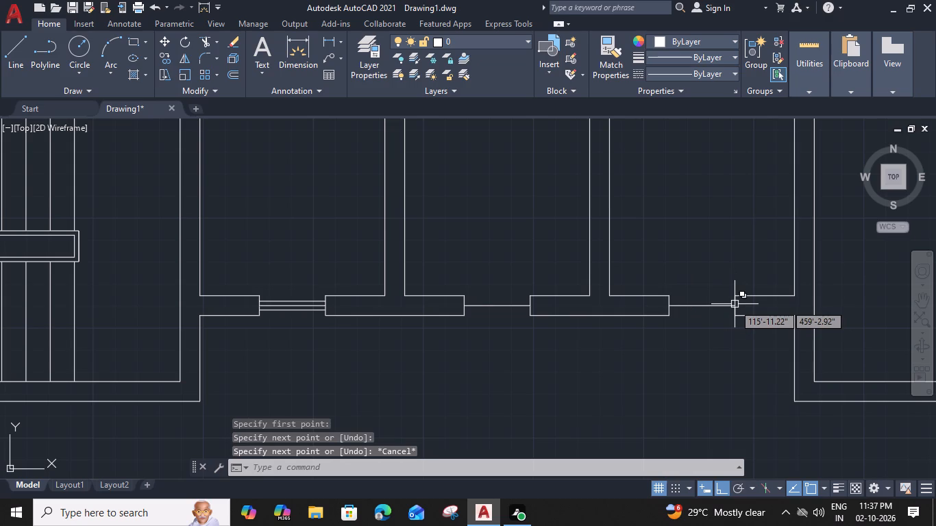
Offset the lines across the middle and easternmost small rooms' openings 2" to both sides.
{"action": "left_click", "coordinate": [485, 303]}
{"action": "type", "text": "O"}
{"action": "key", "text": "space"}
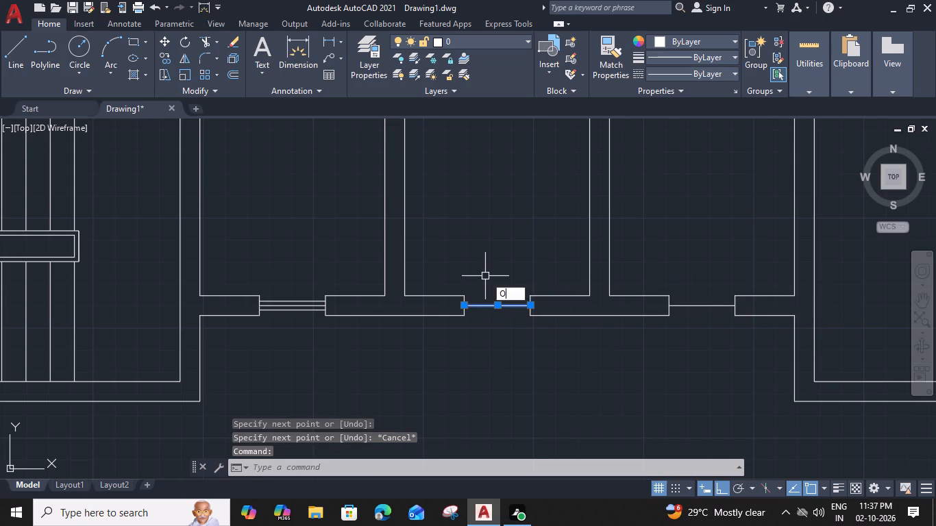
{"action": "key", "text": "2"}
{"action": "key", "text": "shift+quotedbl"}
{"action": "key", "text": "Return"}
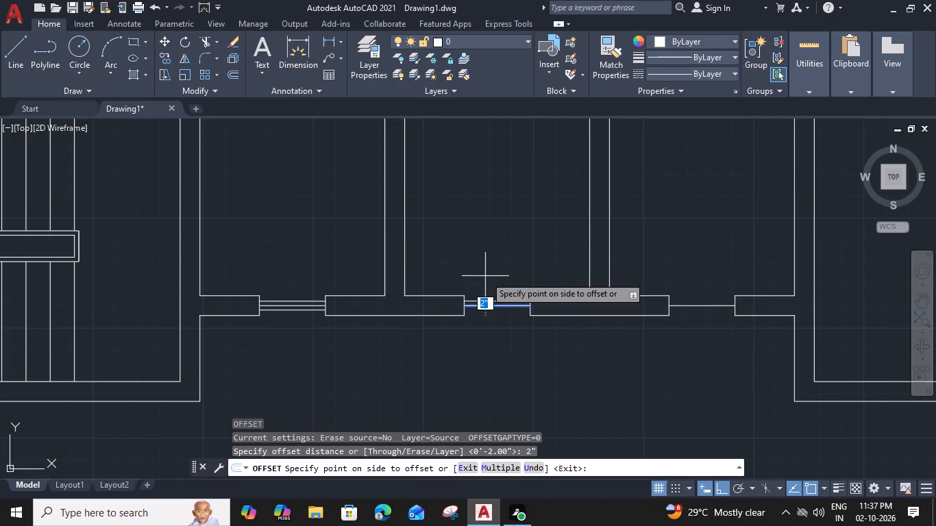
{"action": "left_click", "coordinate": [485, 275]}
{"action": "left_click", "coordinate": [501, 308]}
{"action": "left_click", "coordinate": [505, 330]}
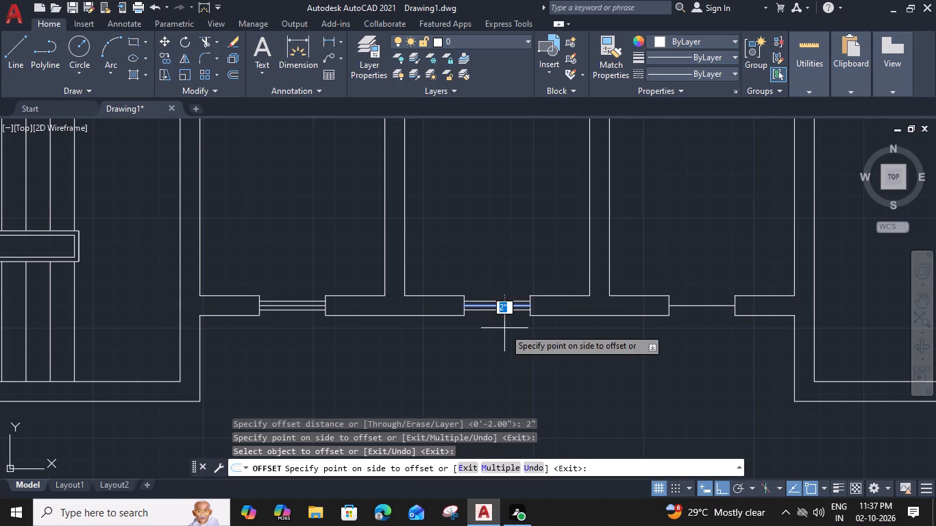
{"action": "left_click", "coordinate": [717, 305]}
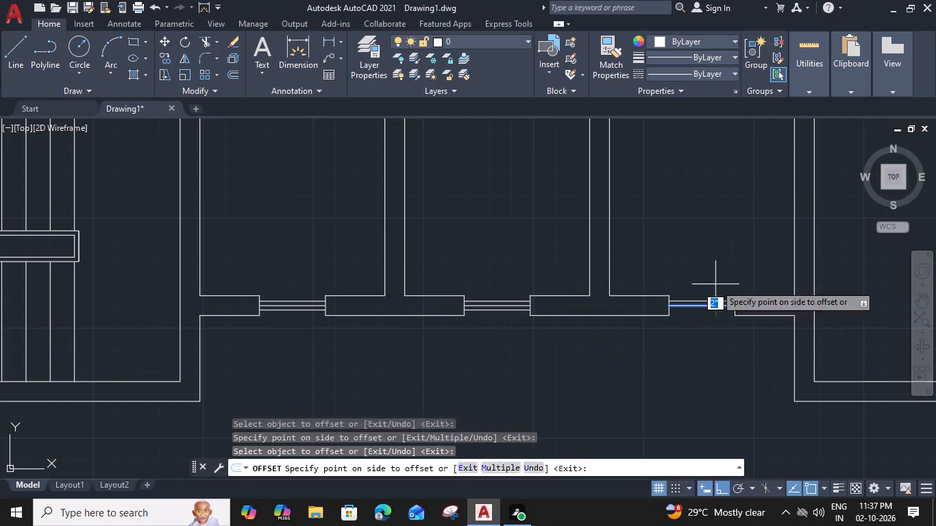
{"action": "left_click", "coordinate": [717, 270]}
{"action": "left_click", "coordinate": [720, 308]}
{"action": "left_click", "coordinate": [715, 333]}
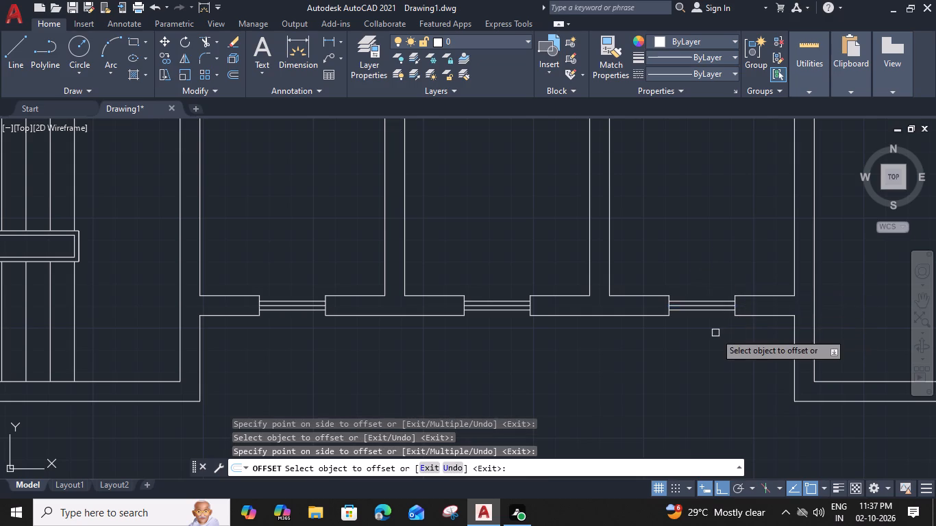
{"action": "key", "text": "Escape"}
Group the three horizontal lines in each small room's opening, making one separate group per opening.
{"action": "left_click", "coordinate": [316, 284]}
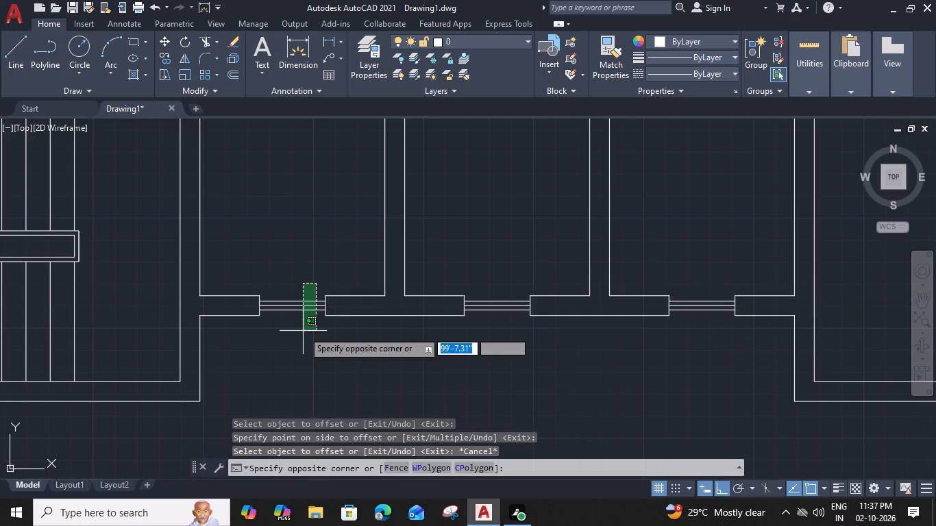
{"action": "left_click", "coordinate": [303, 331]}
{"action": "key", "text": "g"}
{"action": "key", "text": "space"}
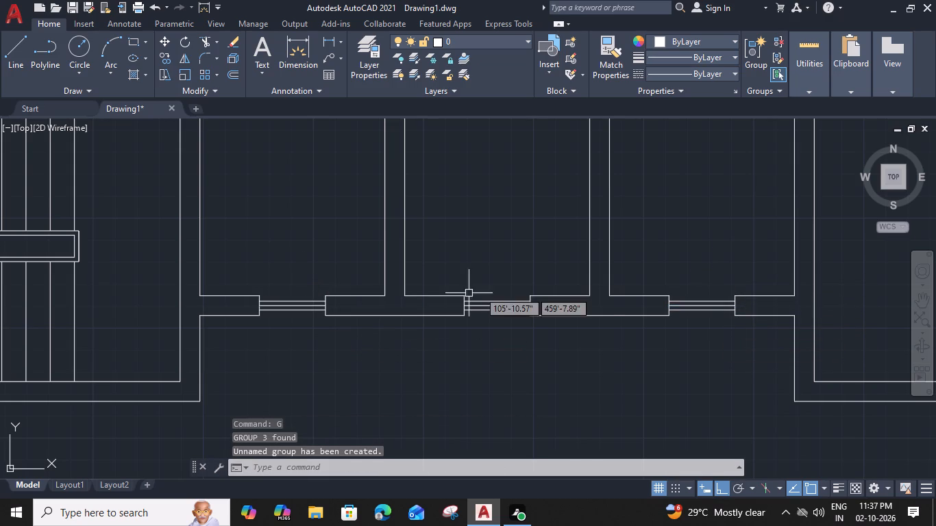
{"action": "left_click", "coordinate": [511, 285]}
{"action": "left_click", "coordinate": [494, 334]}
{"action": "type", "text": "G"}
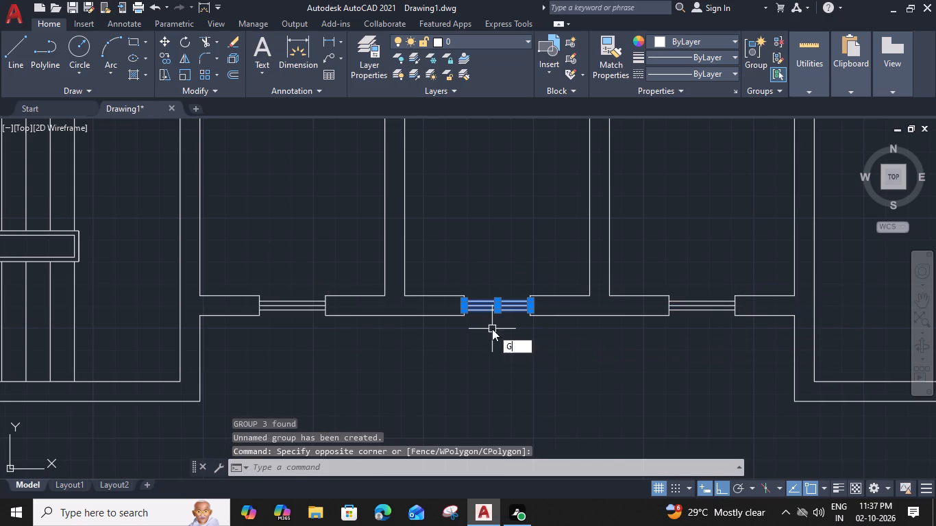
{"action": "key", "text": "space"}
{"action": "left_click", "coordinate": [709, 277]}
{"action": "left_click", "coordinate": [697, 323]}
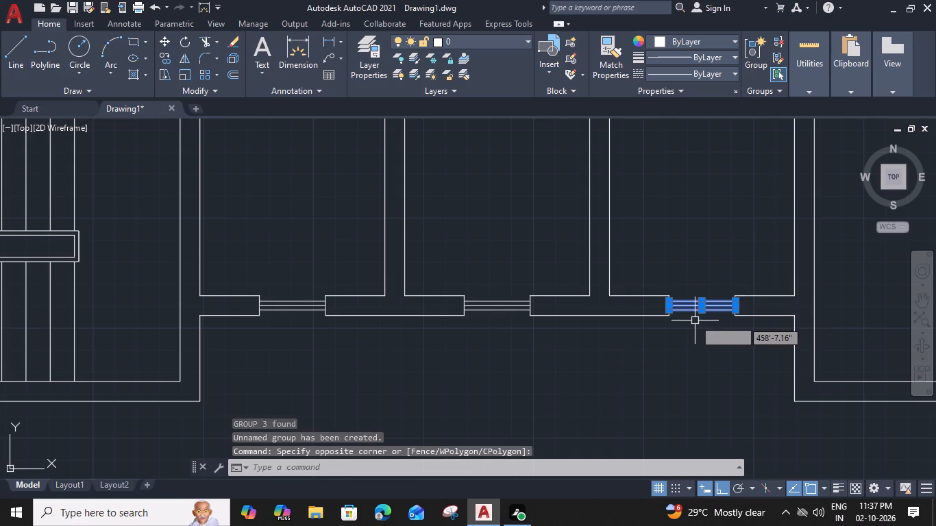
{"action": "key", "text": "g"}
{"action": "key", "text": "space"}
Change the colour of all three opening line groups to dark red (153,27,30).
{"action": "left_click", "coordinate": [684, 306]}
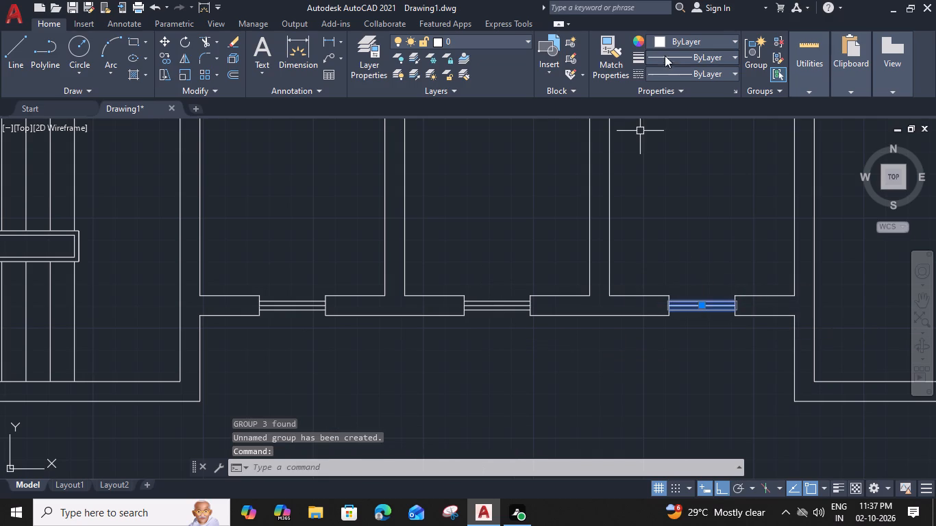
{"action": "left_click", "coordinate": [679, 42]}
{"action": "left_click", "coordinate": [699, 98]}
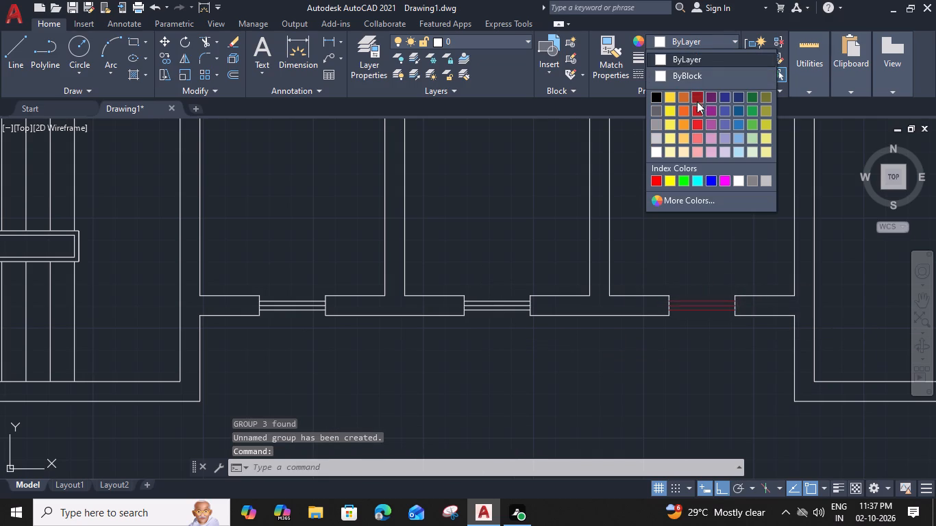
{"action": "left_click", "coordinate": [515, 303]}
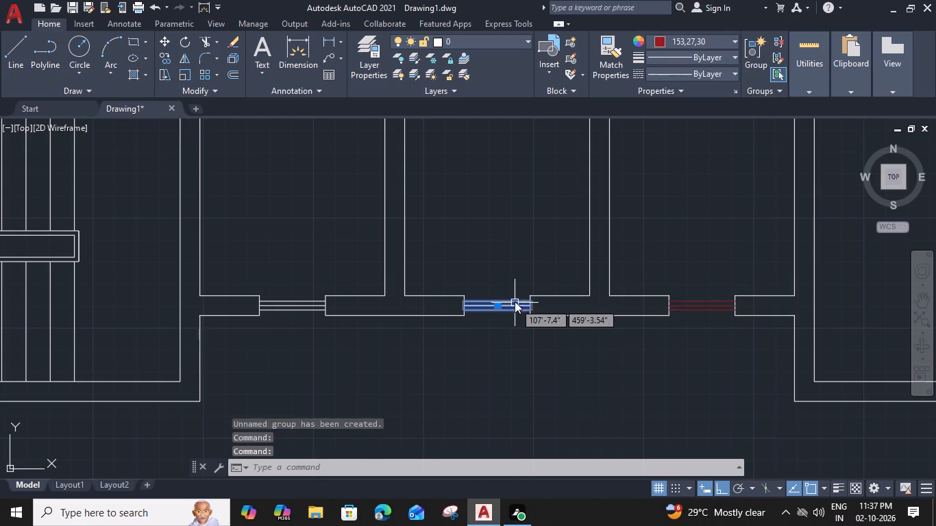
{"action": "left_click", "coordinate": [682, 36]}
{"action": "left_click", "coordinate": [691, 95]}
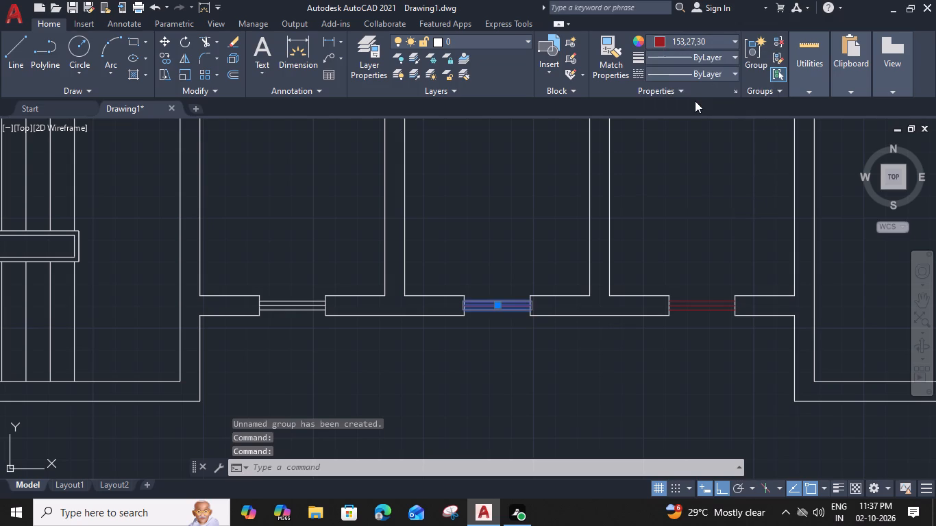
{"action": "left_click", "coordinate": [700, 36]}
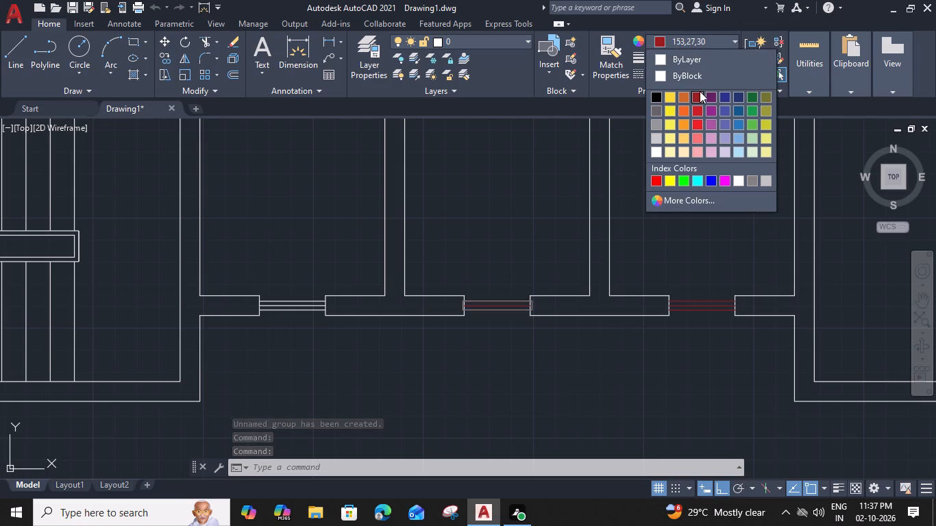
{"action": "left_click", "coordinate": [697, 94]}
{"action": "left_click", "coordinate": [323, 303]}
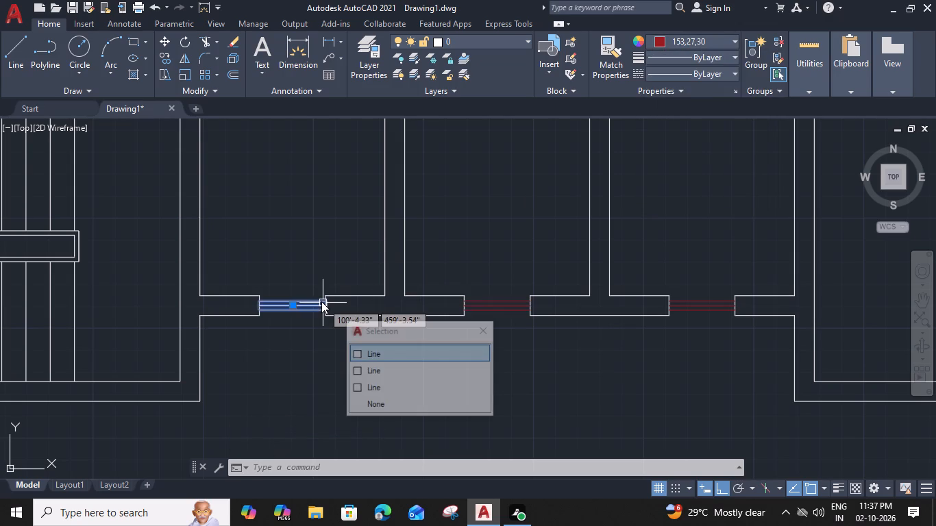
{"action": "left_click", "coordinate": [713, 40]}
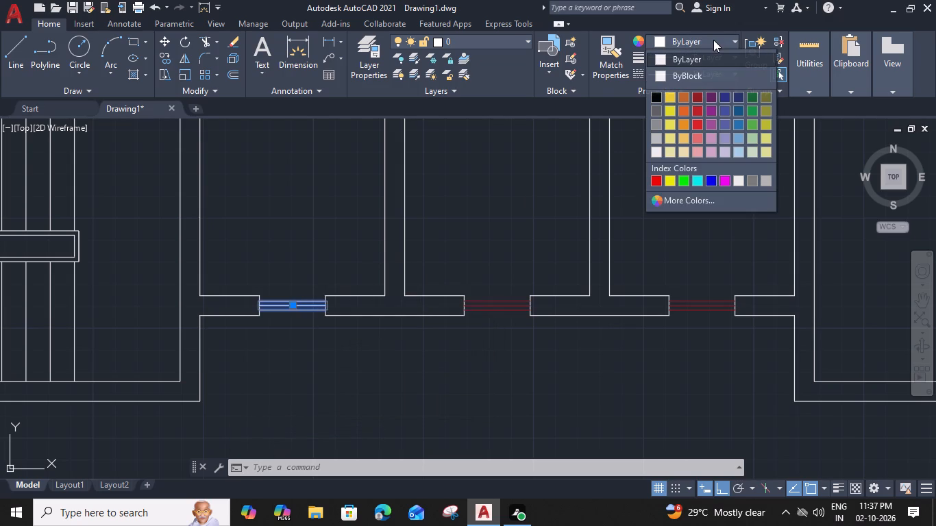
{"action": "left_click", "coordinate": [698, 96]}
{"action": "key", "text": "Escape"}
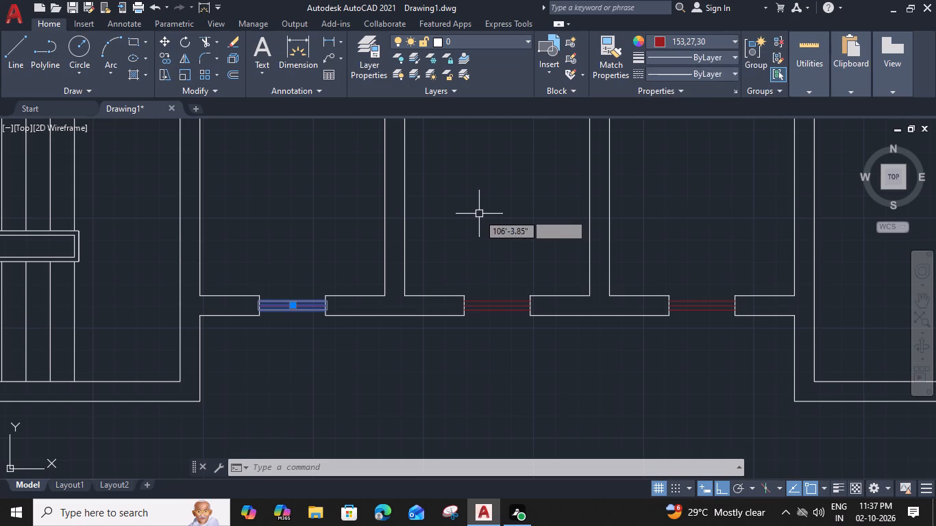
Change the two closely spaced vertical lines in the narrow shaft beside the 7'-3"X10'-6" lobby's crossed box to dark red (153,27,30).
{"action": "scroll", "coordinate": [501, 295], "scroll_direction": "down", "scroll_amount": 2}
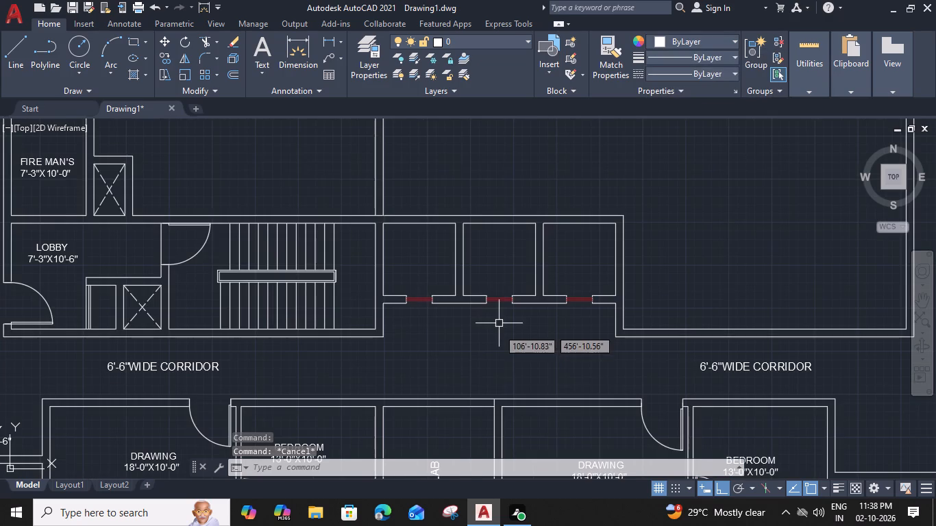
{"action": "middle_click_drag", "start_coordinate": [454, 353], "coordinate": [541, 334]}
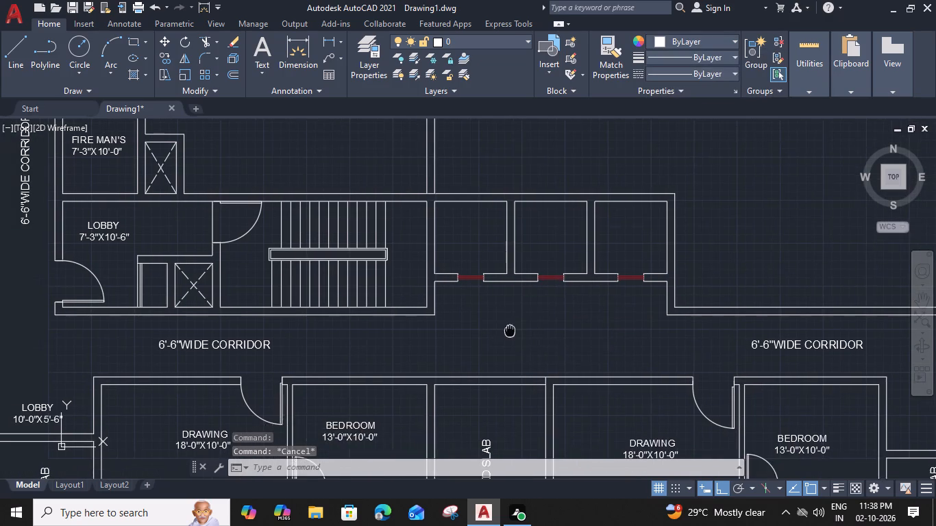
{"action": "middle_click_drag", "start_coordinate": [541, 334], "coordinate": [541, 334]}
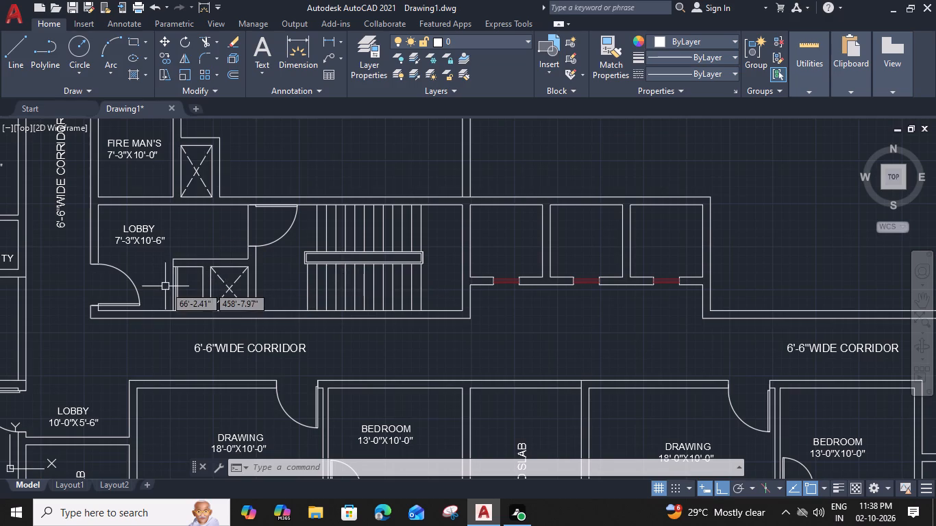
{"action": "scroll", "coordinate": [165, 286], "scroll_direction": "up", "scroll_amount": 3}
{"action": "left_click_drag", "start_coordinate": [245, 276], "coordinate": [227, 282]}
{"action": "left_click", "coordinate": [205, 304]}
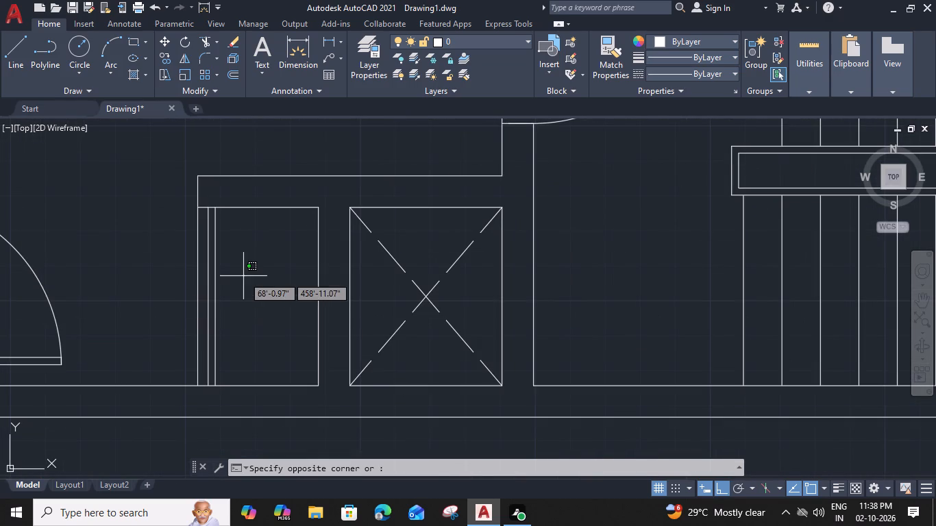
{"action": "left_click", "coordinate": [734, 38]}
{"action": "left_click", "coordinate": [699, 94]}
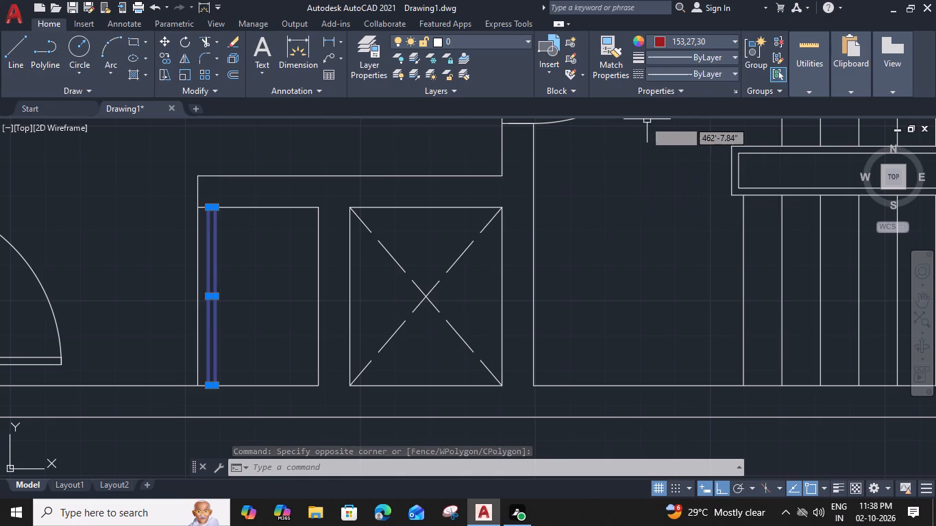
{"action": "key", "text": "Escape"}
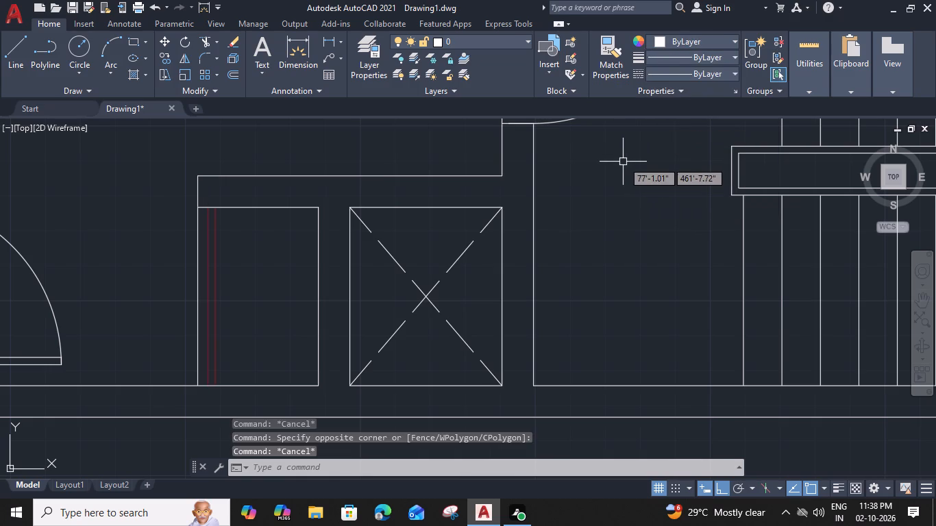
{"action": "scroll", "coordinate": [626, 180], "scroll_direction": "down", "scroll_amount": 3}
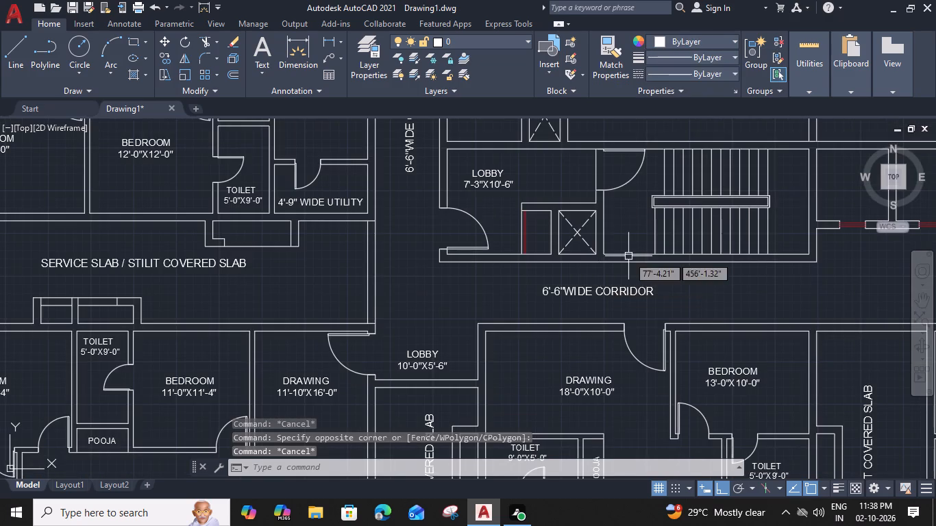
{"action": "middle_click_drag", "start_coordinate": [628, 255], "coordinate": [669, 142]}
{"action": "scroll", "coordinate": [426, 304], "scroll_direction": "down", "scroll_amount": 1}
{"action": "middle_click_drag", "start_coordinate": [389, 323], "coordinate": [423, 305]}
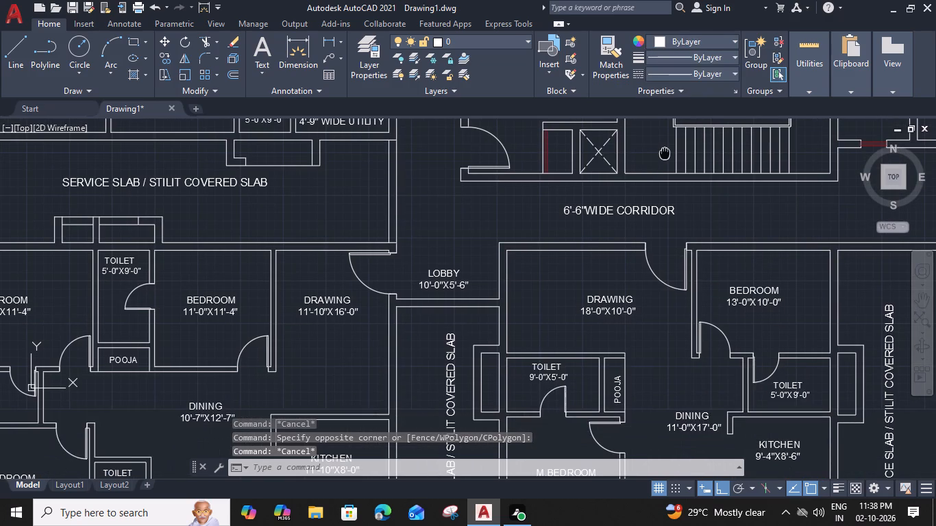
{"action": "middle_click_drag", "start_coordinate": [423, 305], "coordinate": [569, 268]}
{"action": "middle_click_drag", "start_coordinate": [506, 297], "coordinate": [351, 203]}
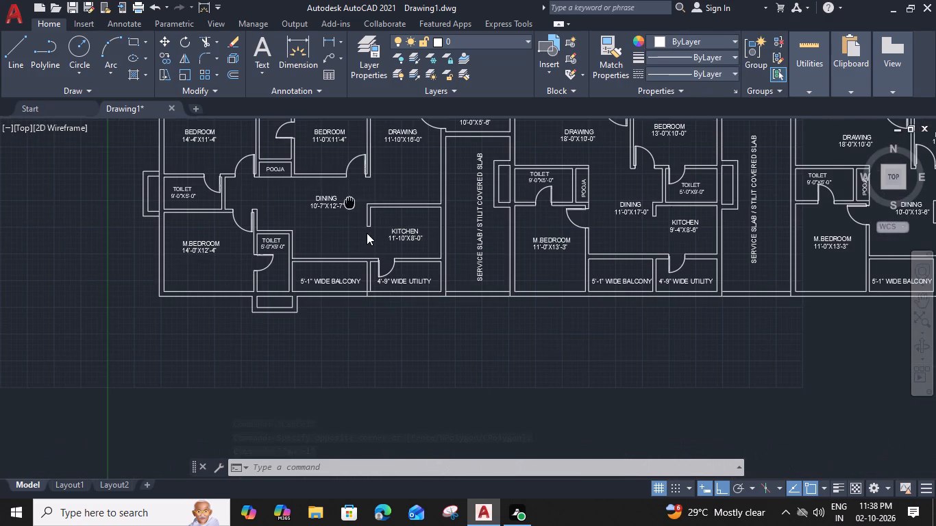
Draw a rectangle 9" long and 3' wide in the empty area below the 5'-1" wide balcony and 4'-9" wide utility.
{"action": "key", "text": "r"}
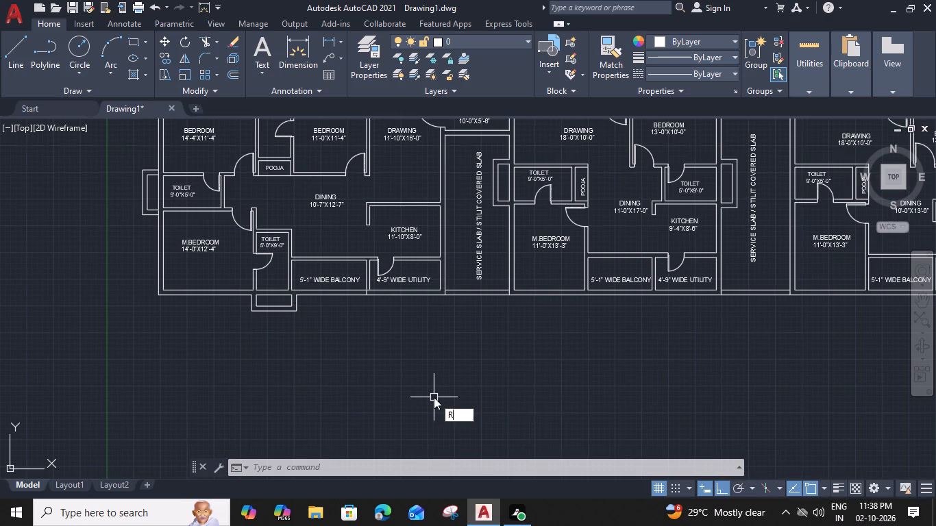
{"action": "key", "text": "e"}
{"action": "type", "text": "C"}
{"action": "key", "text": "space"}
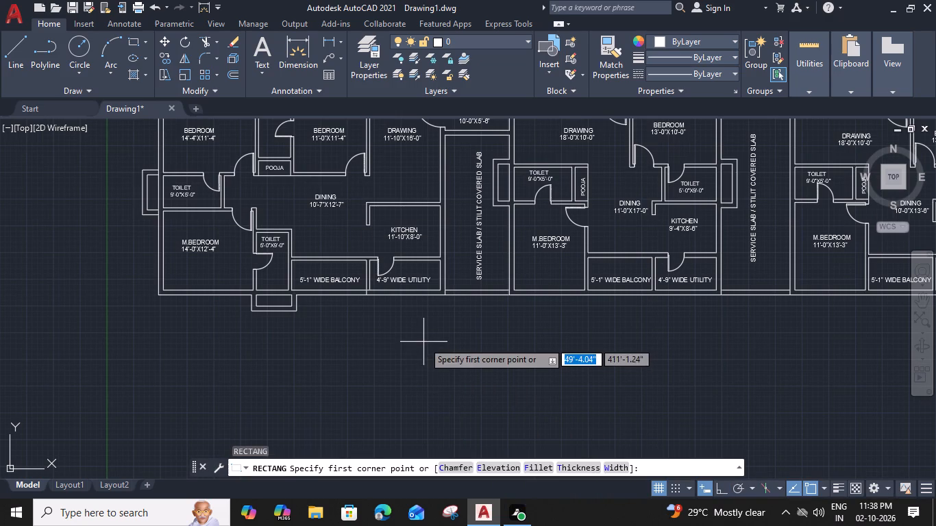
{"action": "left_click", "coordinate": [423, 342]}
{"action": "type", "text": "D"}
{"action": "key", "text": "space"}
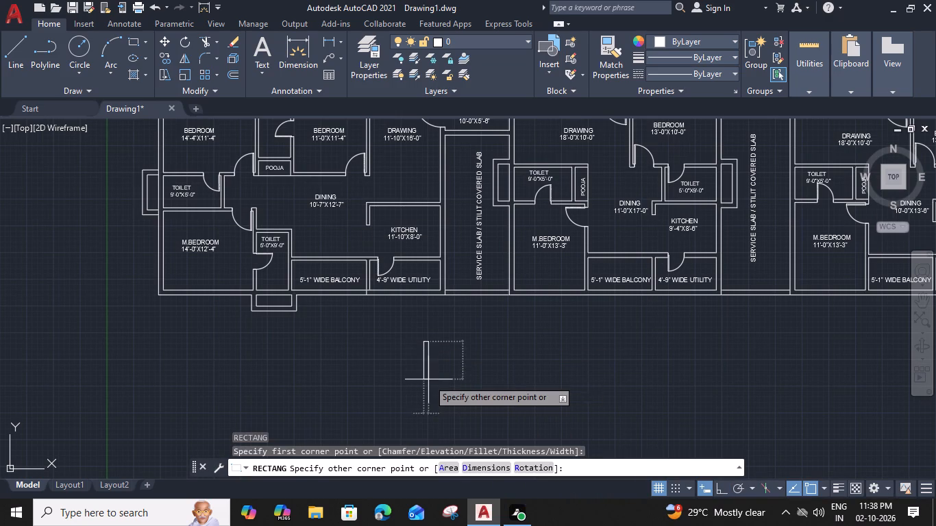
{"action": "key", "text": "9"}
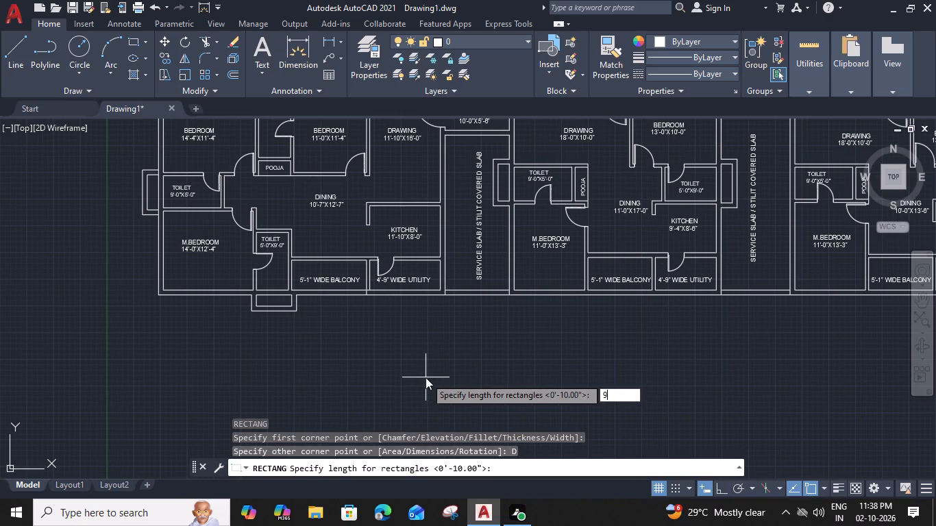
{"action": "key", "text": "shift+quotedbl"}
{"action": "key", "text": "Return"}
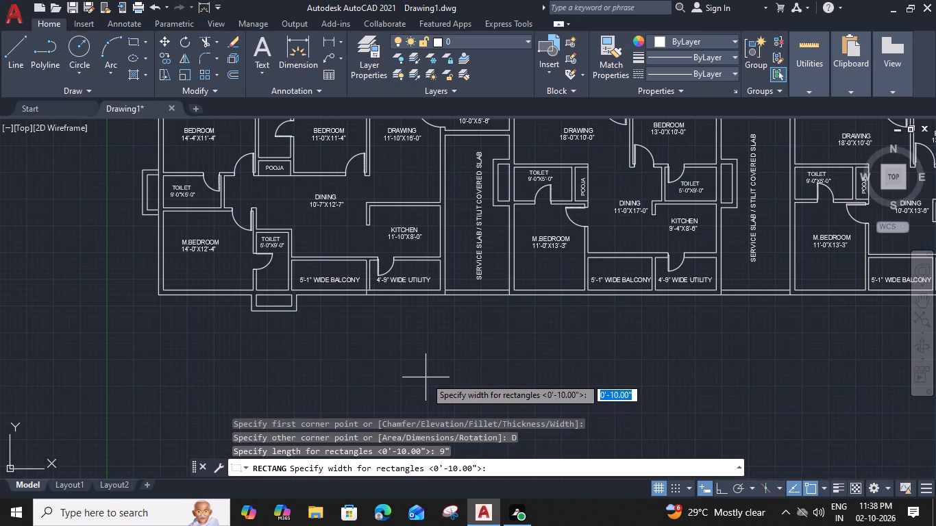
{"action": "type", "text": "3'"}
{"action": "key", "text": "Return"}
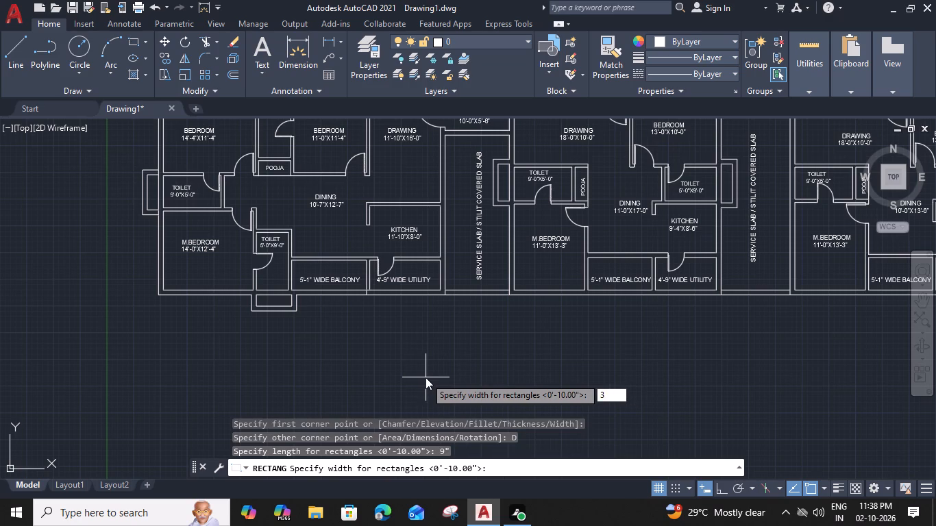
{"action": "left_click", "coordinate": [421, 358]}
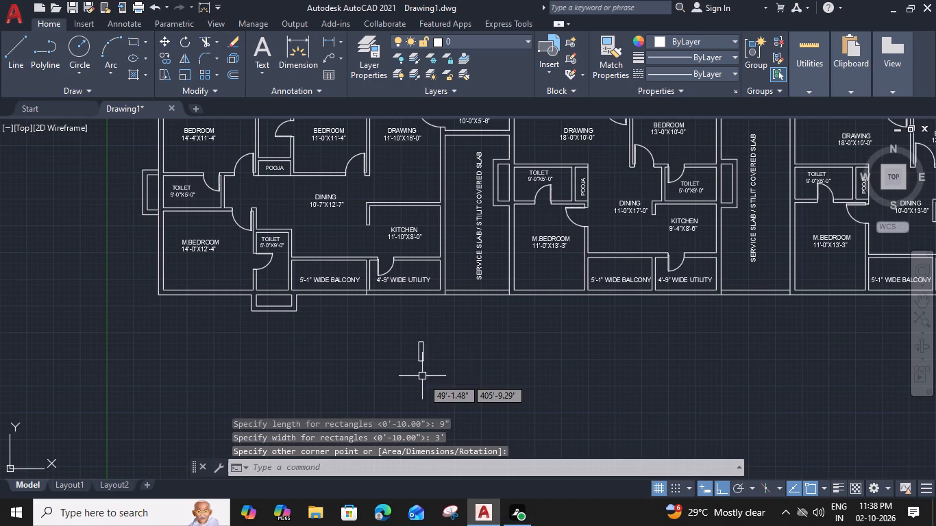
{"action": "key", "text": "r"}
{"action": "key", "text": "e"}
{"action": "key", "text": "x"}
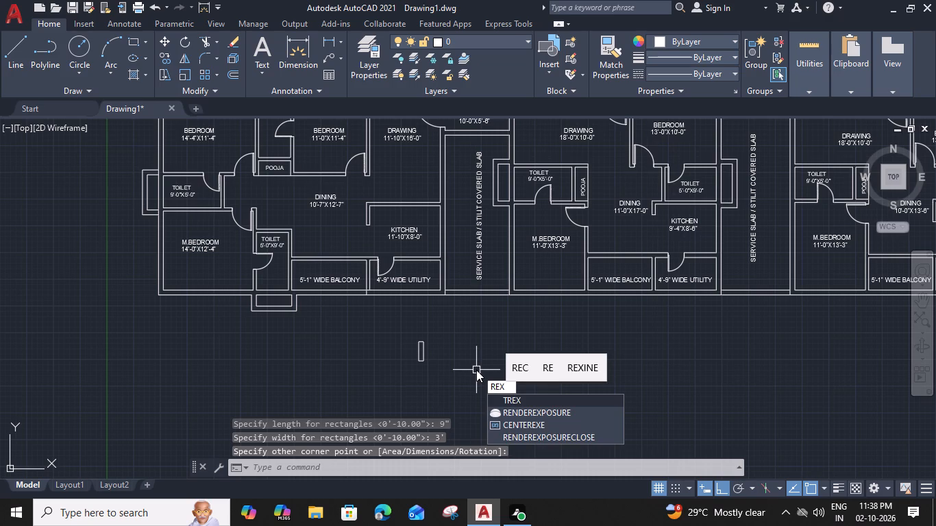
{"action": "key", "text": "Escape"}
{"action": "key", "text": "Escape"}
Draw a second rectangle, 1'9" long and 9" wide, in the empty space east of the 9" by 3' rectangle.
{"action": "type", "text": "REC"}
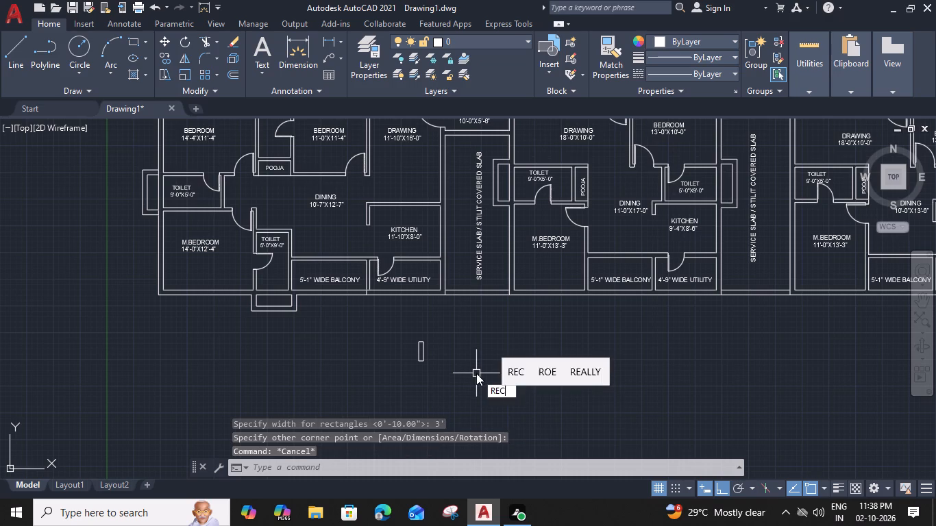
{"action": "key", "text": "space"}
{"action": "left_click", "coordinate": [467, 351]}
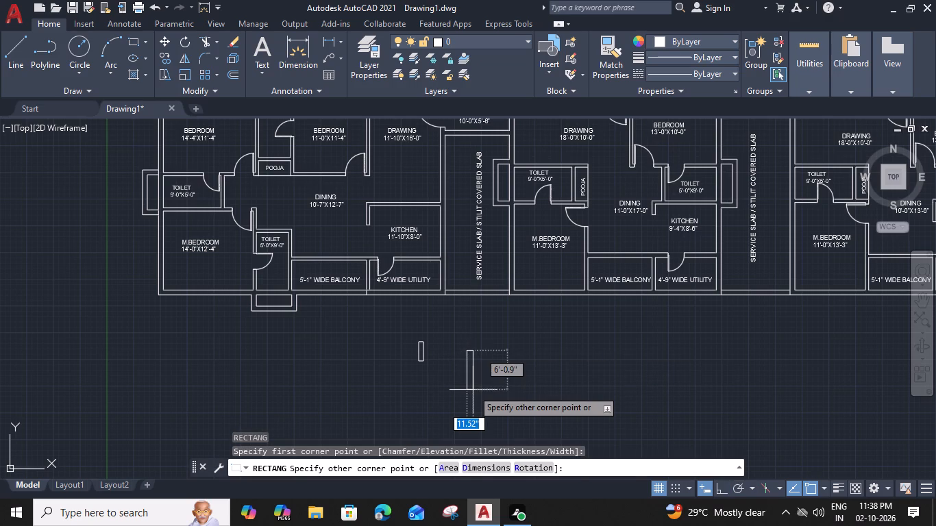
{"action": "type", "text": "D"}
{"action": "key", "text": "space"}
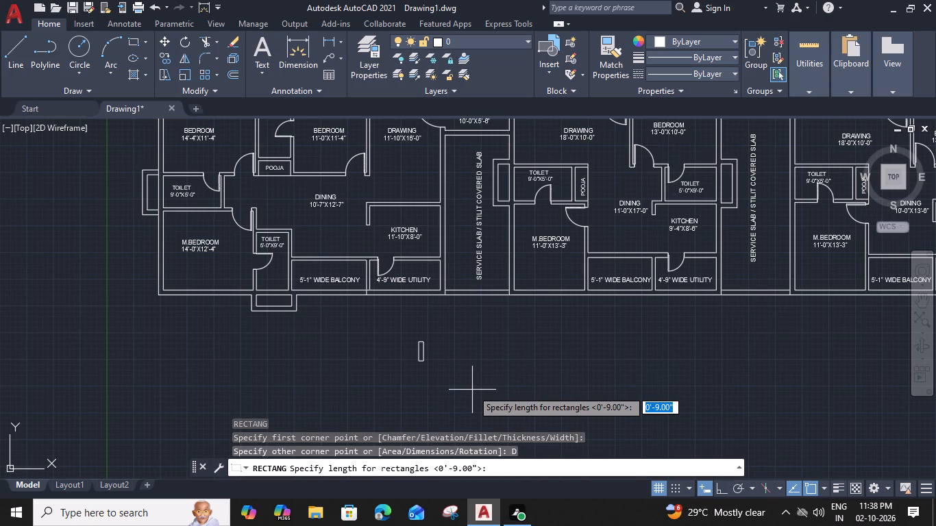
{"action": "type", "text": "1'"}
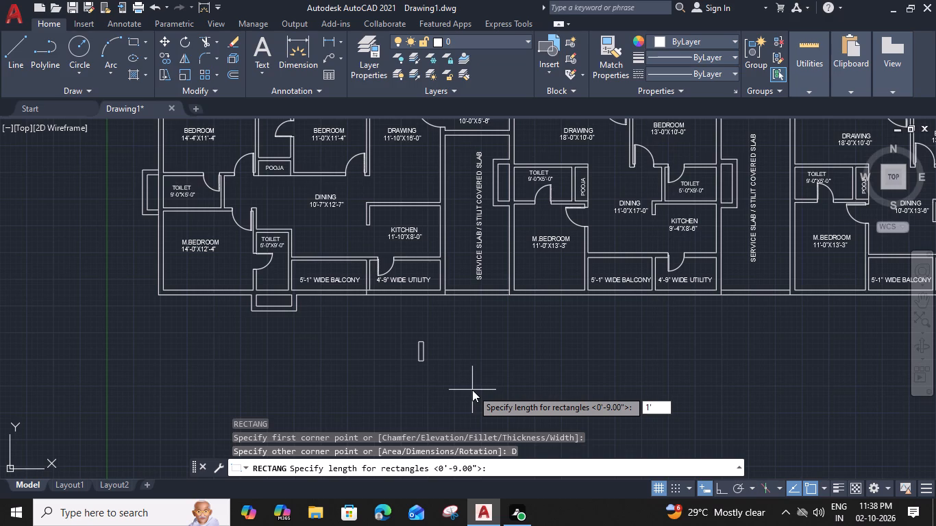
{"action": "type", "text": "9\""}
{"action": "key", "text": "Return"}
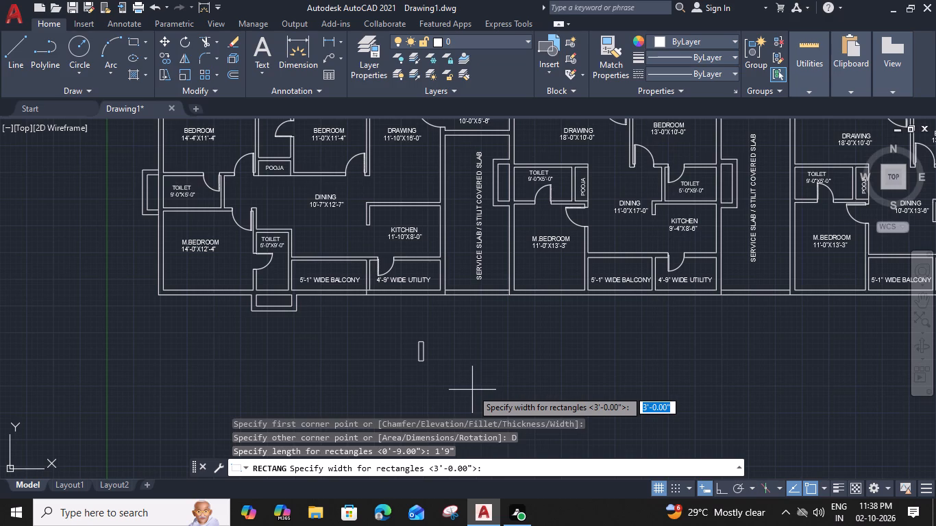
{"action": "type", "text": "9\""}
{"action": "key", "text": "Return"}
{"action": "left_click", "coordinate": [472, 388]}
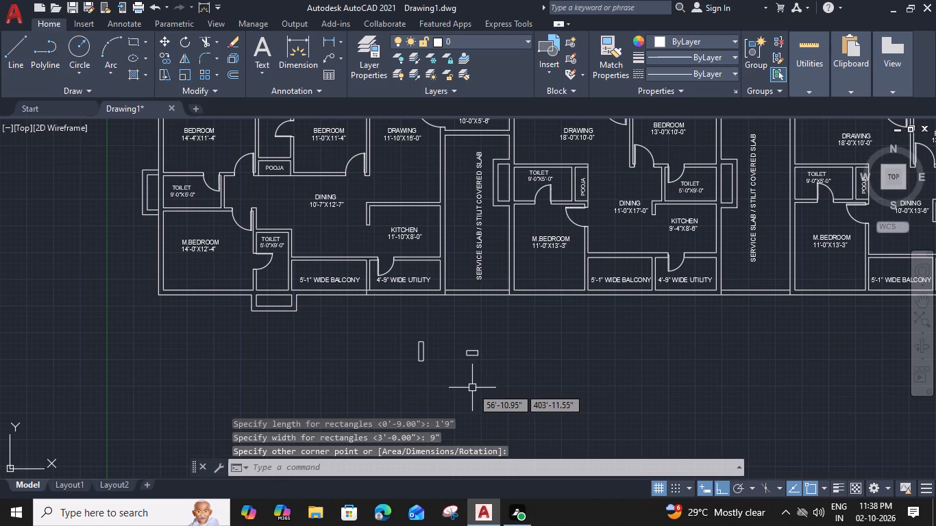
Draw a horizontal line across the 1'9" by 9" rectangle between the midpoints of its short sides.
{"action": "scroll", "coordinate": [478, 355], "scroll_direction": "up", "scroll_amount": 3}
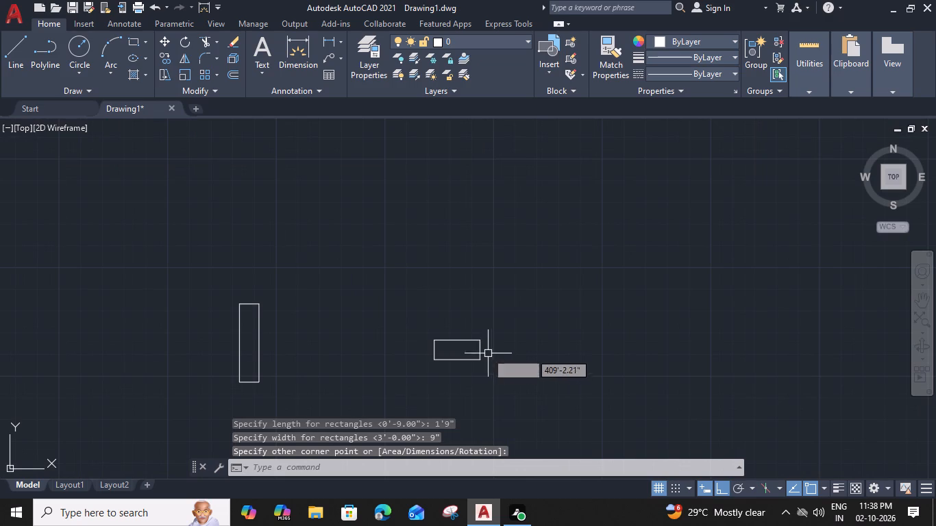
{"action": "type", "text": "L"}
{"action": "key", "text": "space"}
{"action": "scroll", "coordinate": [439, 350], "scroll_direction": "up", "scroll_amount": 3}
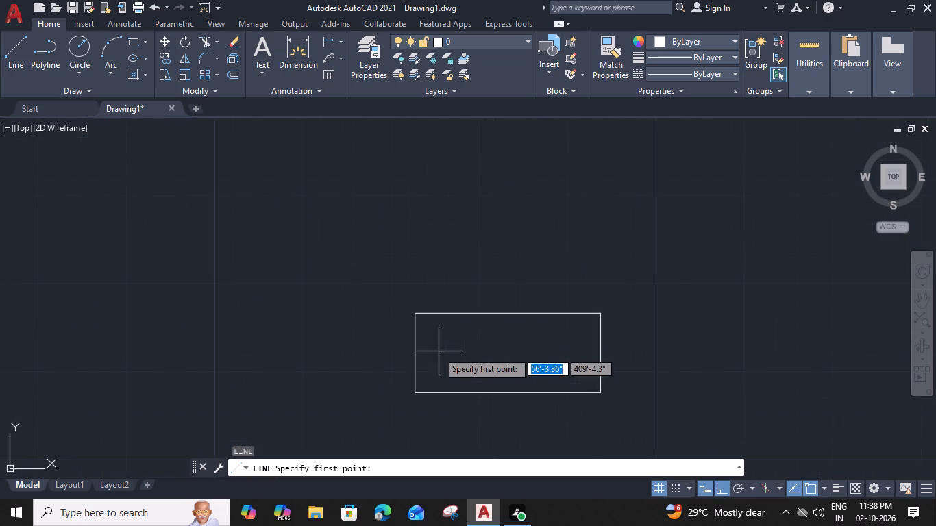
{"action": "left_click", "coordinate": [416, 353]}
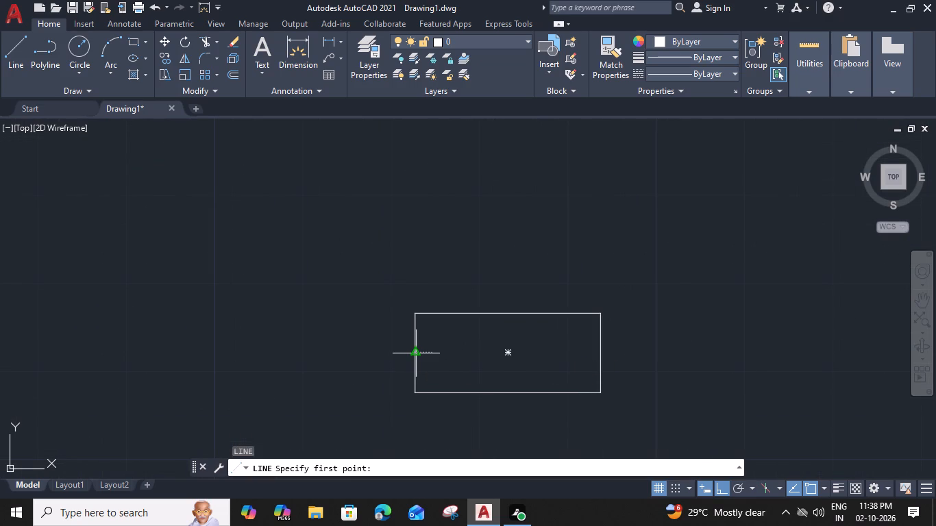
{"action": "left_click", "coordinate": [600, 351]}
{"action": "key", "text": "Escape"}
Offset the rectangle's horizontal centre line 1" to both sides.
{"action": "left_click", "coordinate": [591, 348]}
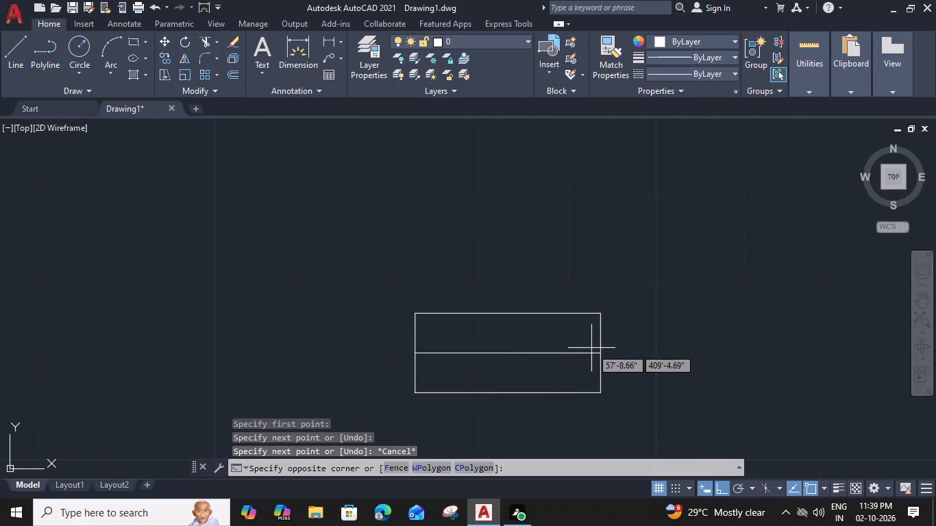
{"action": "left_click", "coordinate": [564, 363]}
{"action": "key", "text": "o"}
{"action": "key", "text": "space"}
{"action": "key", "text": "1"}
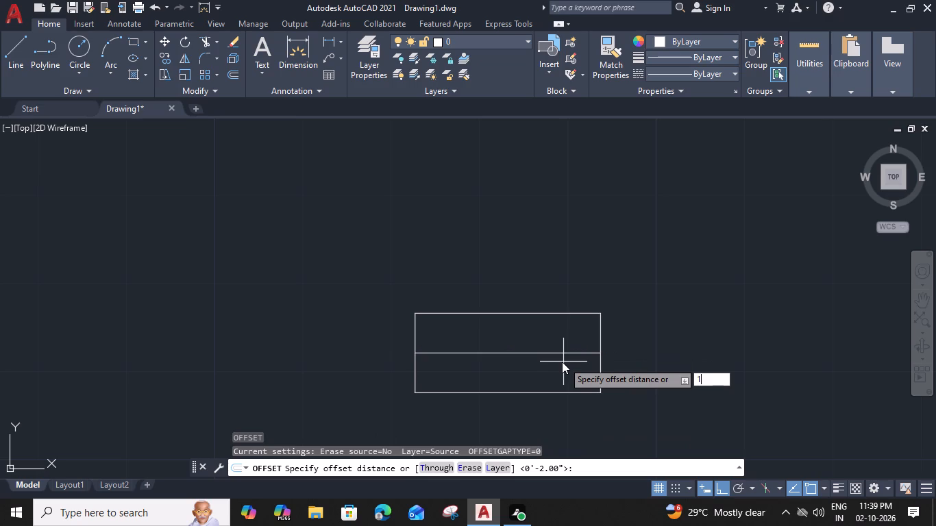
{"action": "key", "text": "shift+quotedbl"}
{"action": "key", "text": "Return"}
{"action": "left_click", "coordinate": [563, 361]}
{"action": "left_click", "coordinate": [570, 353]}
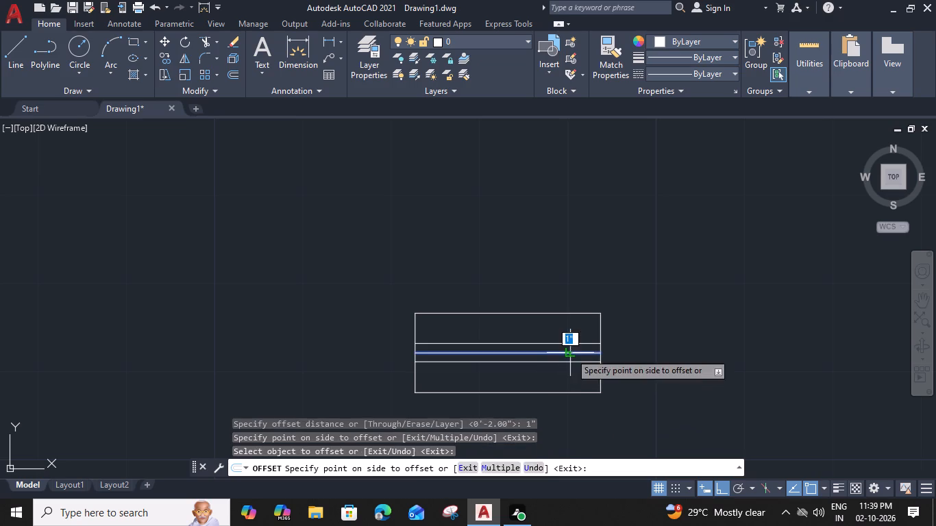
{"action": "left_click", "coordinate": [567, 337]}
{"action": "key", "text": "Escape"}
Delete the original centre line between the two offset lines.
{"action": "left_click", "coordinate": [571, 355]}
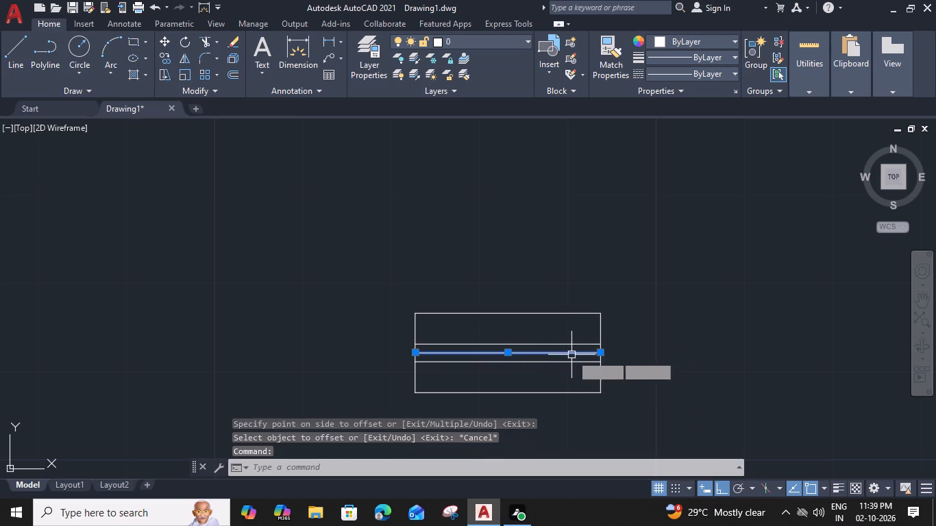
{"action": "key", "text": "Delete"}
Change the colour of the two horizontal lines inside the rectangle to dark red (153,27,30).
{"action": "left_click_drag", "start_coordinate": [583, 337], "coordinate": [576, 348]}
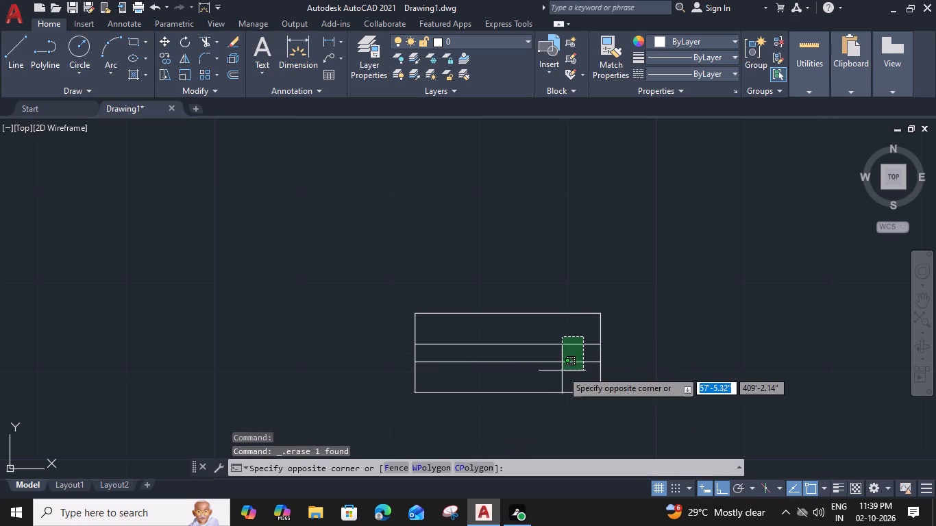
{"action": "left_click", "coordinate": [562, 371]}
{"action": "left_click", "coordinate": [689, 38]}
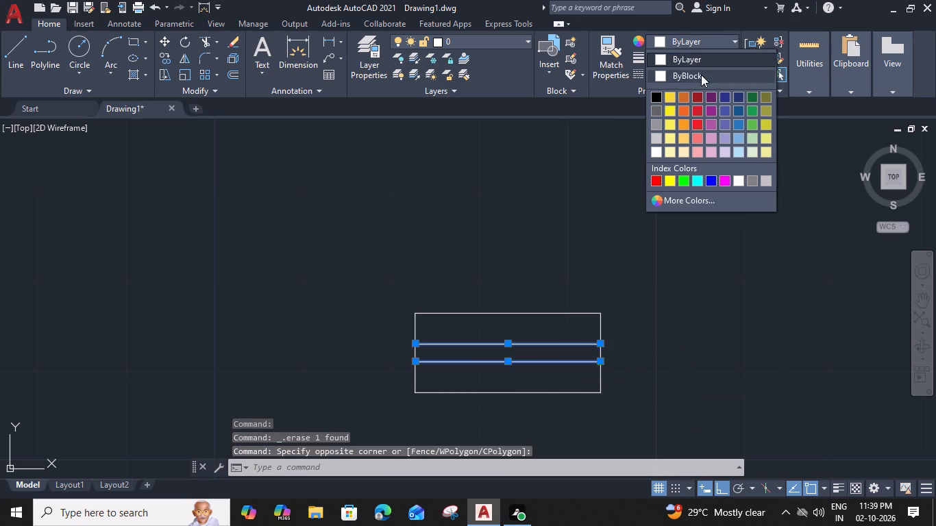
{"action": "left_click", "coordinate": [700, 101]}
Group the 1'9" by 9" rectangle with its two dark red lines.
{"action": "left_click_drag", "start_coordinate": [674, 248], "coordinate": [665, 258]}
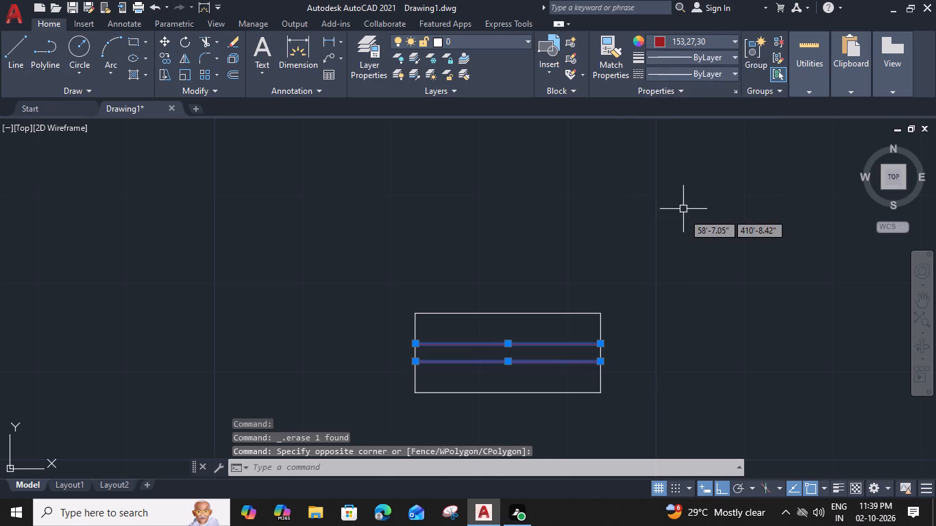
{"action": "left_click", "coordinate": [373, 428]}
{"action": "key", "text": "g"}
{"action": "key", "text": "space"}
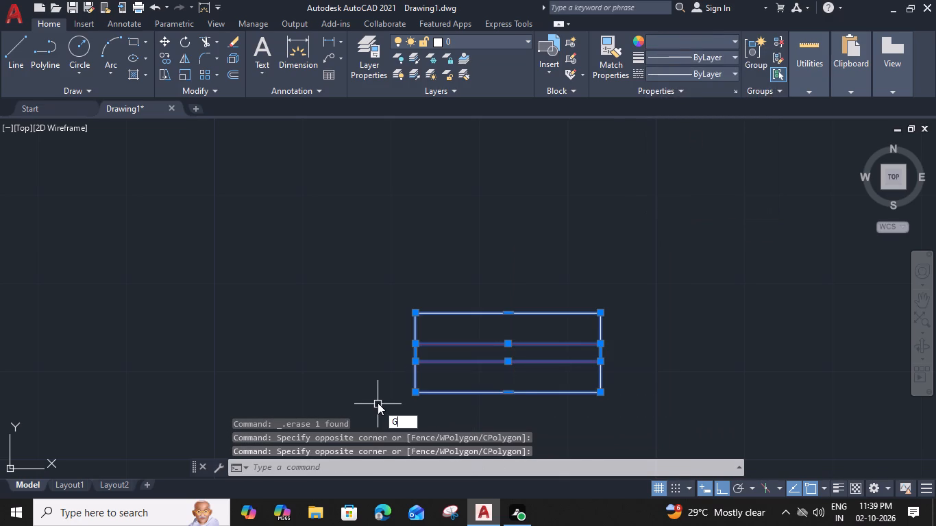
Copy the grouped symbol by its upper edge's midpoint into the south wall of the 5'-0"X9'-0" toilet beside the 14'-0"X12'-4" master bedroom.
{"action": "left_click", "coordinate": [497, 313]}
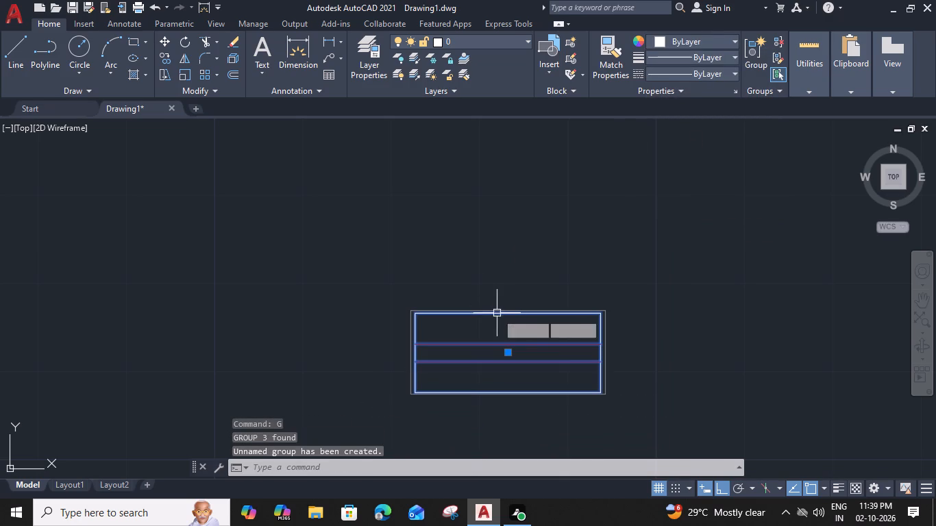
{"action": "type", "text": "CO"}
{"action": "key", "text": "space"}
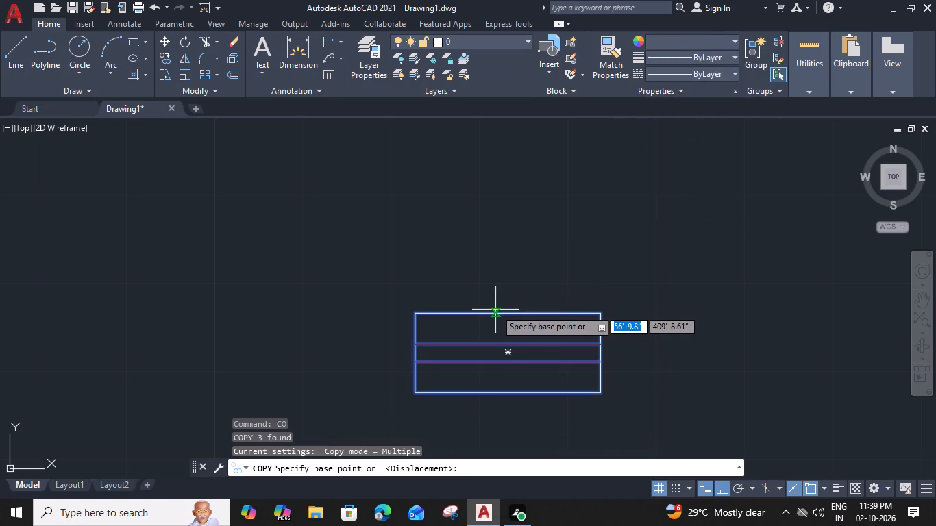
{"action": "left_click", "coordinate": [507, 310]}
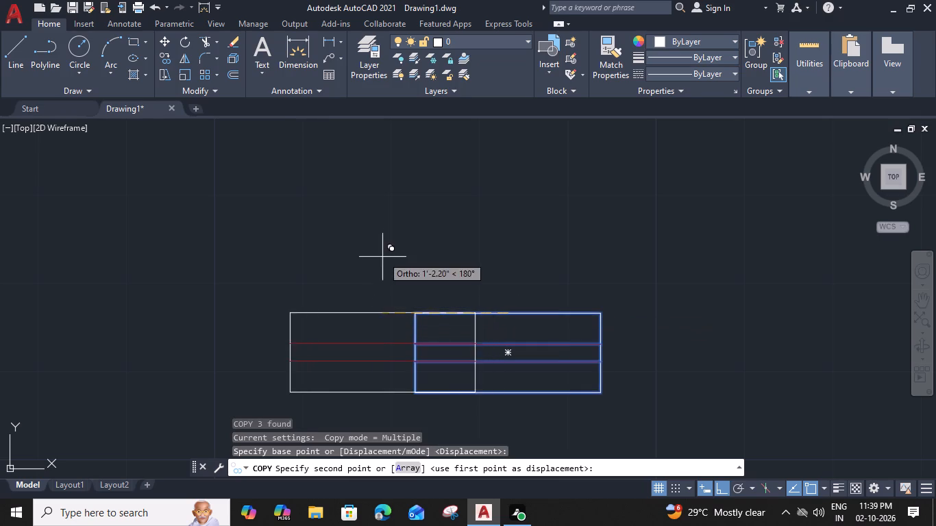
{"action": "scroll", "coordinate": [382, 257], "scroll_direction": "down", "scroll_amount": 2}
{"action": "middle_click_drag", "start_coordinate": [321, 264], "coordinate": [565, 290]}
{"action": "scroll", "coordinate": [429, 267], "scroll_direction": "down", "scroll_amount": 2}
{"action": "middle_click_drag", "start_coordinate": [283, 211], "coordinate": [283, 212]}
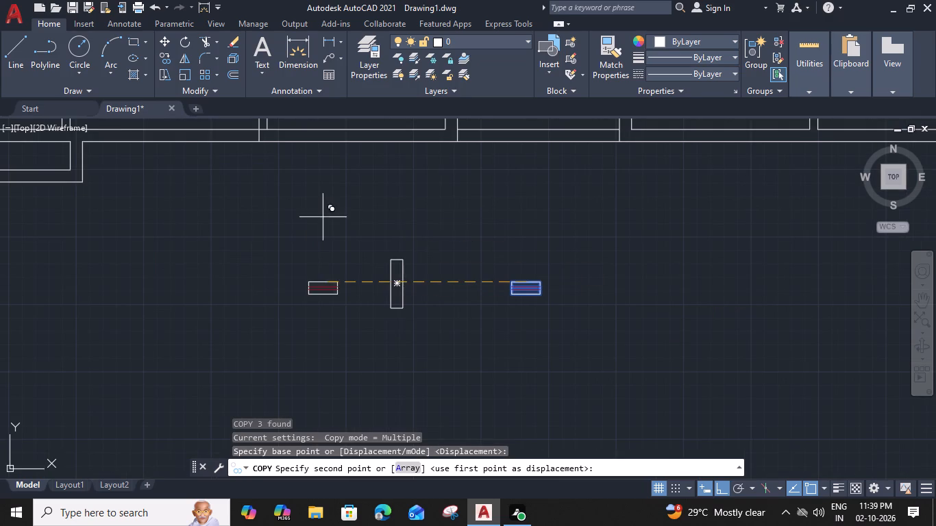
{"action": "middle_click_drag", "start_coordinate": [283, 212], "coordinate": [595, 349]}
{"action": "scroll", "coordinate": [342, 270], "scroll_direction": "up", "scroll_amount": 2}
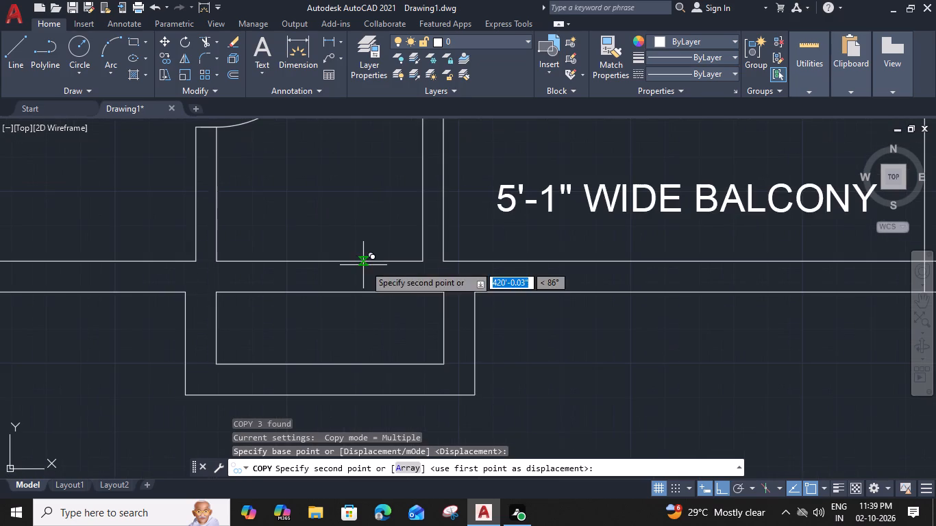
{"action": "left_click", "coordinate": [371, 262]}
Place another copy in the north wall of the 5'-0"X9'-0" toilet between the 14'-4"X11'-4" and 11'-0"X11'-4" bedrooms.
{"action": "scroll", "coordinate": [371, 262], "scroll_direction": "down", "scroll_amount": 3}
{"action": "middle_click_drag", "start_coordinate": [404, 182], "coordinate": [404, 185]}
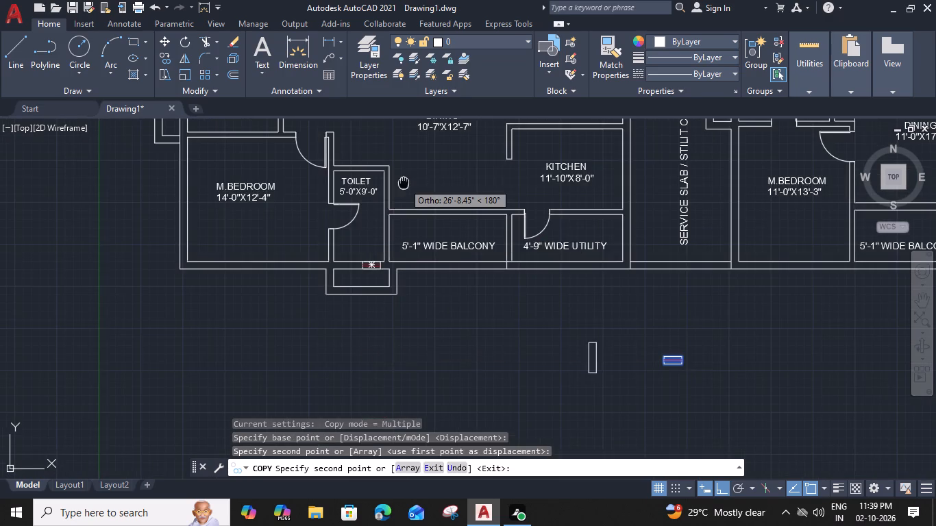
{"action": "middle_click_drag", "start_coordinate": [404, 185], "coordinate": [404, 422]}
{"action": "scroll", "coordinate": [371, 189], "scroll_direction": "up", "scroll_amount": 3}
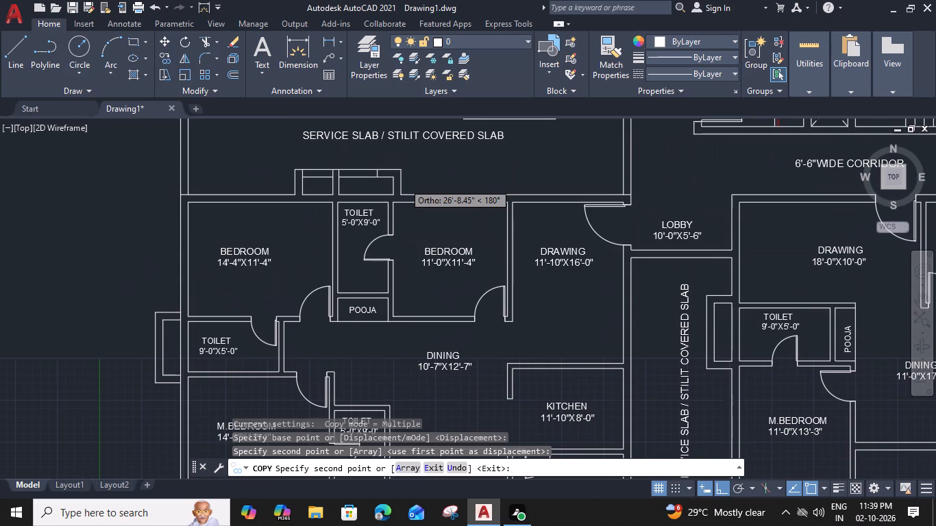
{"action": "left_click", "coordinate": [378, 202]}
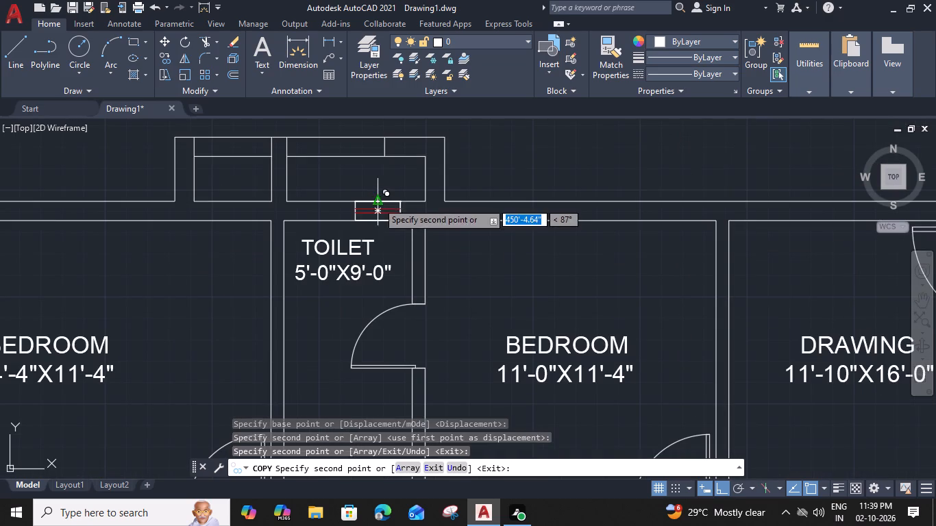
Place symbol copies in the south wall of the toilet beside the 12'-0"X12'-0" bedroom and the north wall of the toilet beside the 13'-0"X11'-9" bedroom.
{"action": "scroll", "coordinate": [468, 189], "scroll_direction": "down", "scroll_amount": 2}
{"action": "middle_click_drag", "start_coordinate": [480, 155], "coordinate": [465, 400]}
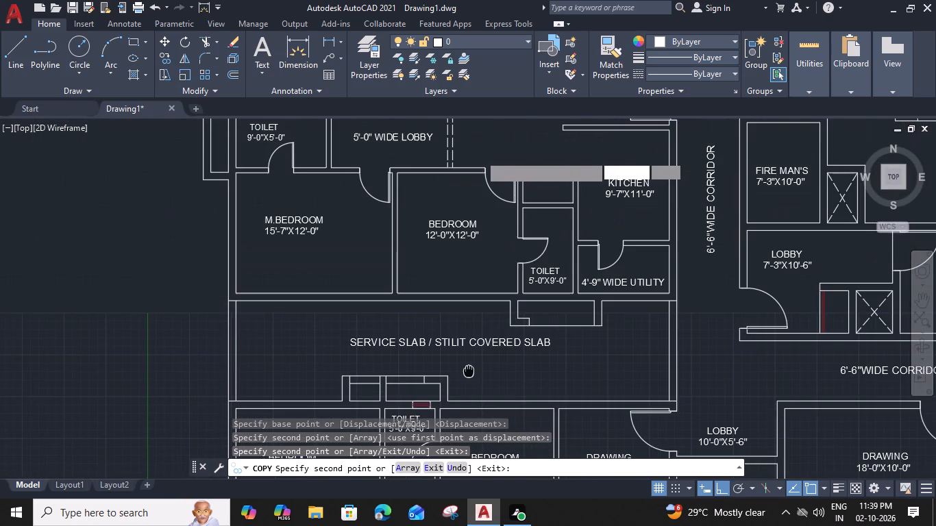
{"action": "scroll", "coordinate": [567, 345], "scroll_direction": "up", "scroll_amount": 3}
{"action": "left_click", "coordinate": [530, 290]}
{"action": "scroll", "coordinate": [530, 291], "scroll_direction": "down", "scroll_amount": 2}
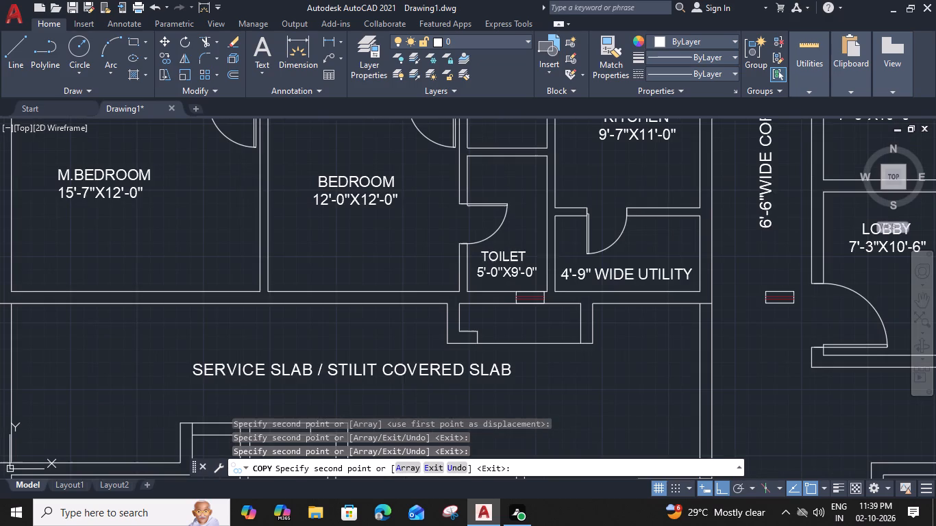
{"action": "middle_click_drag", "start_coordinate": [526, 182], "coordinate": [535, 506]}
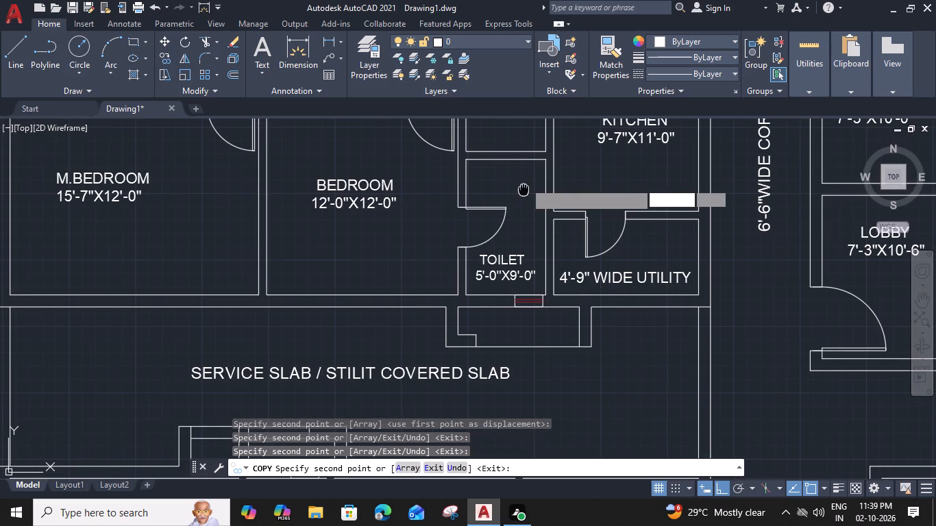
{"action": "middle_click_drag", "start_coordinate": [419, 157], "coordinate": [484, 307]}
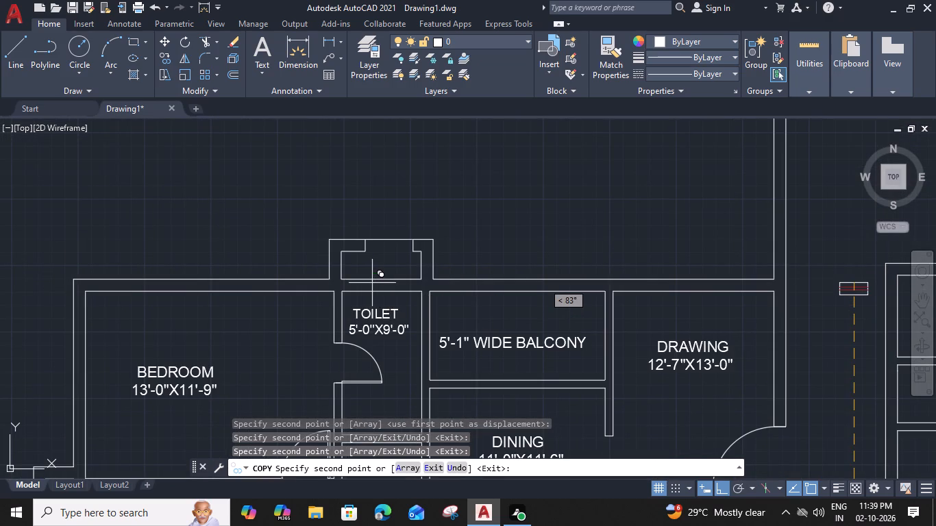
{"action": "left_click", "coordinate": [399, 279]}
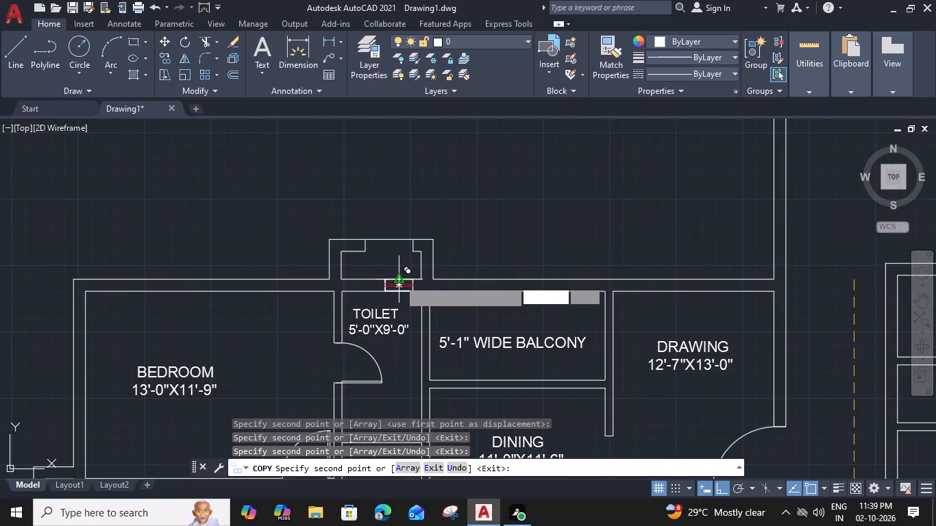
Place another copy in the south wall of the 5'-0"X9'-0" toilet between the 11'-4"X15'-7" master bedroom and the 11'-3"X11'-0" bedroom.
{"action": "scroll", "coordinate": [401, 281], "scroll_direction": "down", "scroll_amount": 2}
{"action": "middle_click_drag", "start_coordinate": [539, 282], "coordinate": [258, 291]}
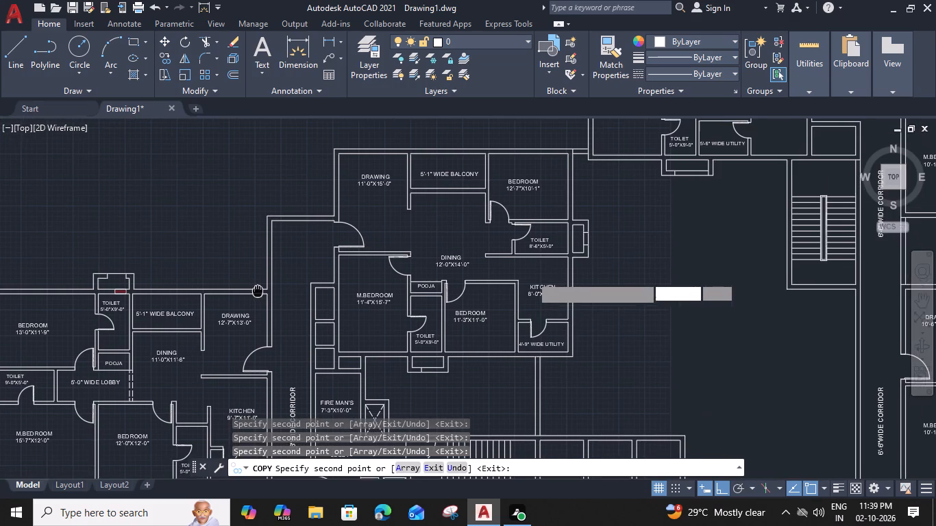
{"action": "scroll", "coordinate": [434, 362], "scroll_direction": "up", "scroll_amount": 1}
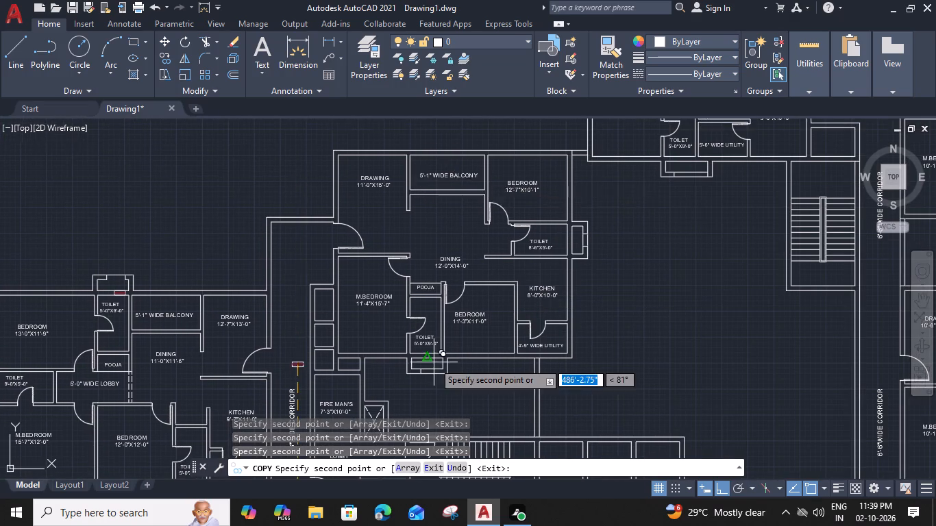
{"action": "scroll", "coordinate": [434, 362], "scroll_direction": "up", "scroll_amount": 2}
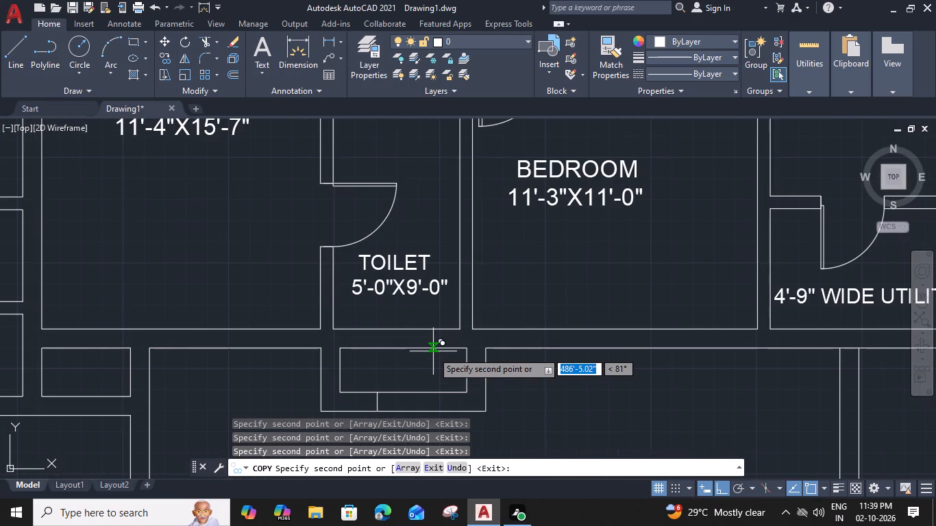
{"action": "left_click", "coordinate": [432, 329]}
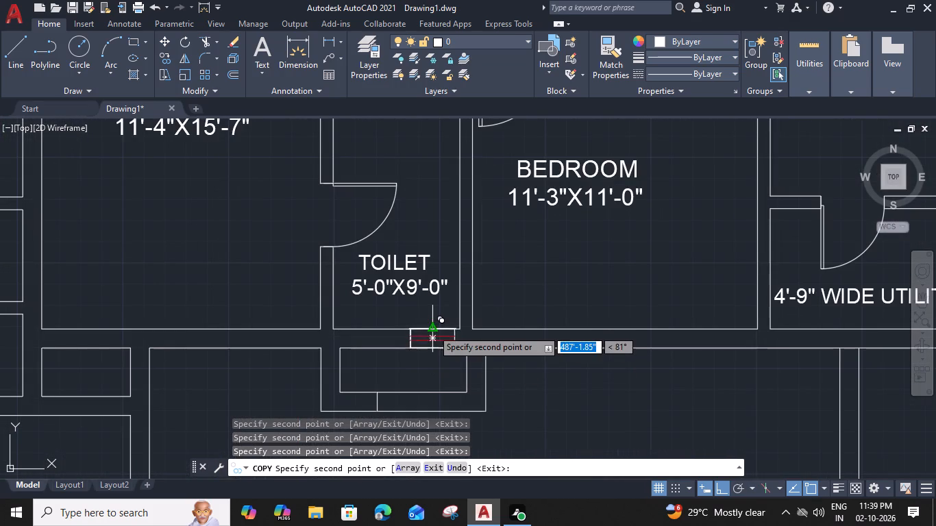
Place another copy in the south wall of the 5'-0"X9'-0" toilet between the 11'-4"X15'-7" master bedroom and the 5'-6" wide utility.
{"action": "scroll", "coordinate": [432, 329], "scroll_direction": "down", "scroll_amount": 2}
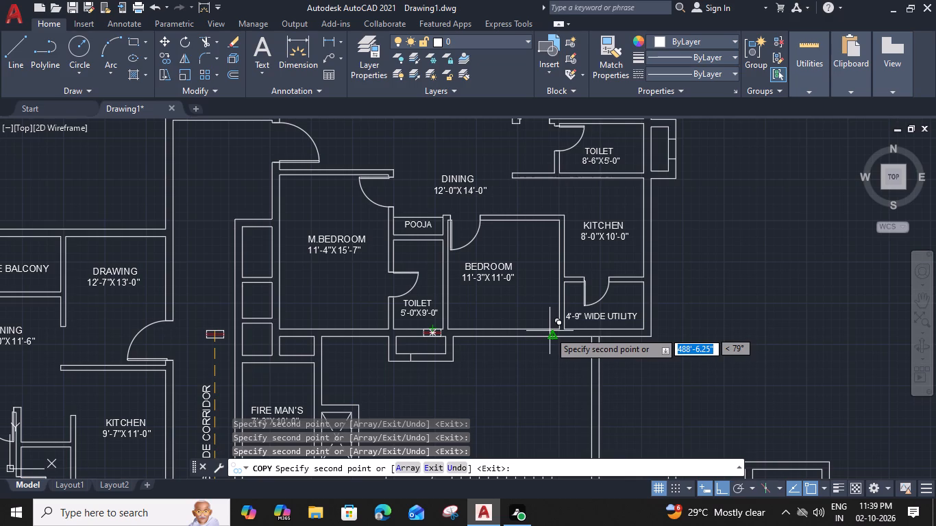
{"action": "middle_click_drag", "start_coordinate": [540, 334], "coordinate": [471, 136]}
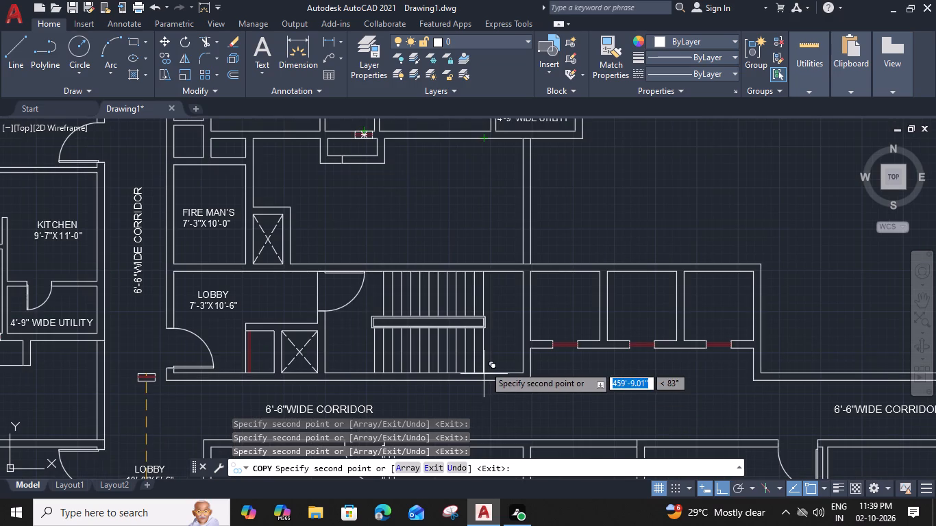
{"action": "middle_click_drag", "start_coordinate": [598, 211], "coordinate": [349, 525]}
{"action": "middle_click_drag", "start_coordinate": [443, 250], "coordinate": [444, 253]}
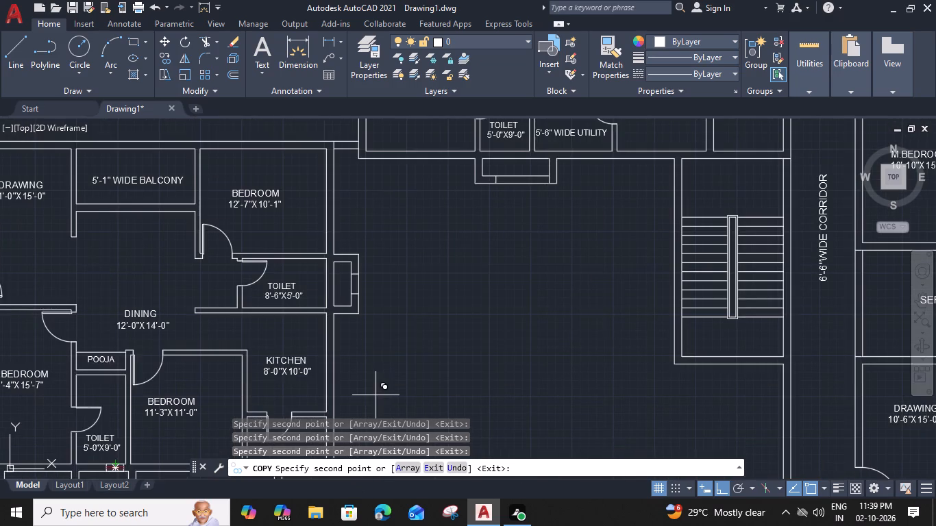
{"action": "middle_click_drag", "start_coordinate": [444, 253], "coordinate": [360, 392]}
{"action": "scroll", "coordinate": [418, 292], "scroll_direction": "up", "scroll_amount": 2}
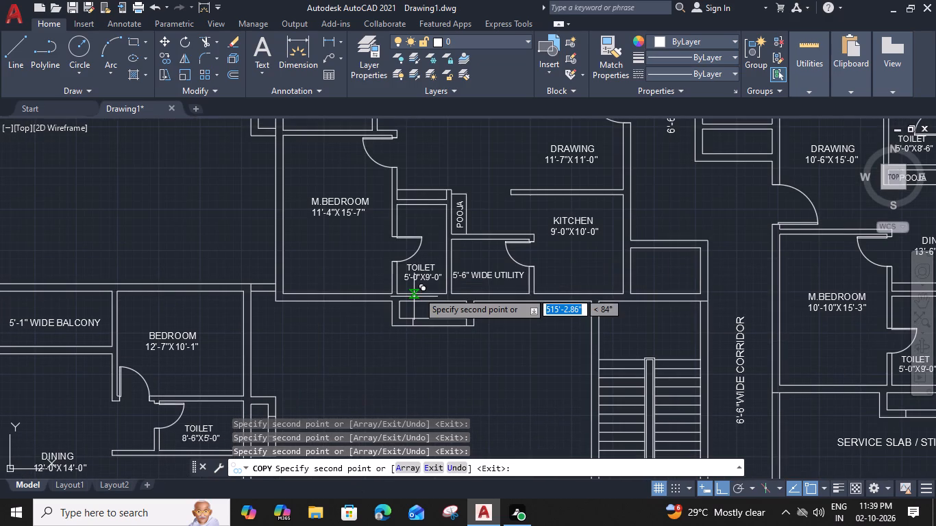
{"action": "left_click", "coordinate": [454, 297]}
Place another copy in the south wall of the 5'-0"X9'-0" toilet between the 11'-6"X16'-0" master bedroom and the 11'-4"X12'-0" bedroom.
{"action": "scroll", "coordinate": [454, 294], "scroll_direction": "down", "scroll_amount": 3}
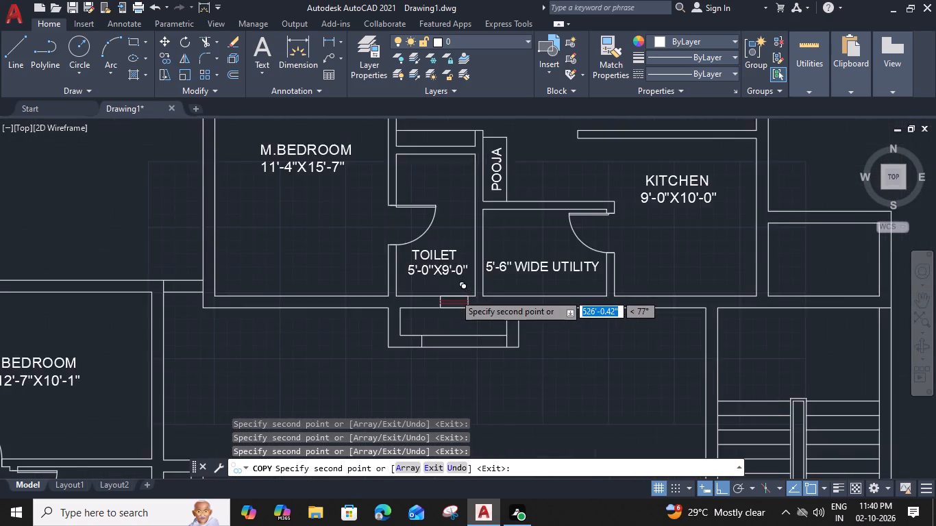
{"action": "middle_click_drag", "start_coordinate": [513, 192], "coordinate": [489, 525]}
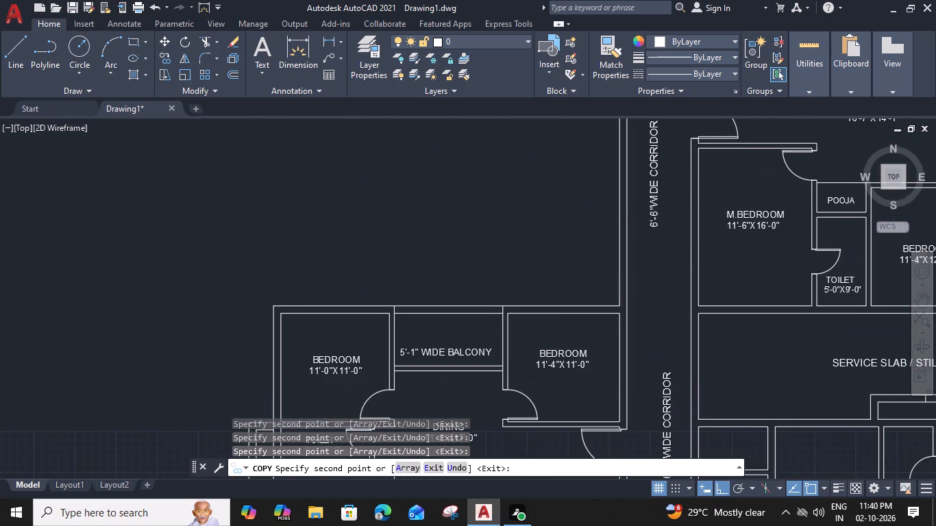
{"action": "middle_click_drag", "start_coordinate": [489, 525], "coordinate": [22, 416]}
{"action": "middle_click_drag", "start_coordinate": [352, 236], "coordinate": [489, 525]}
{"action": "middle_click_drag", "start_coordinate": [489, 525], "coordinate": [347, 390]}
{"action": "scroll", "coordinate": [394, 342], "scroll_direction": "up", "scroll_amount": 2}
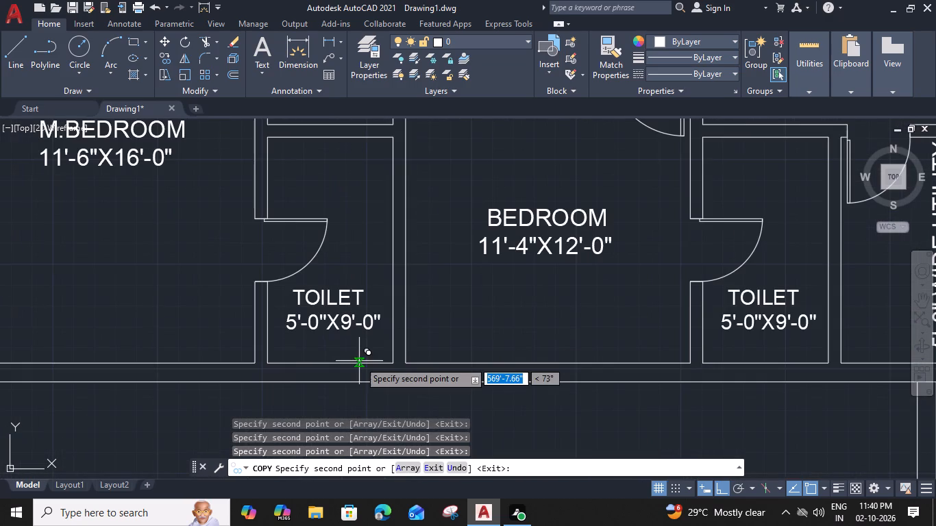
{"action": "left_click", "coordinate": [360, 363]}
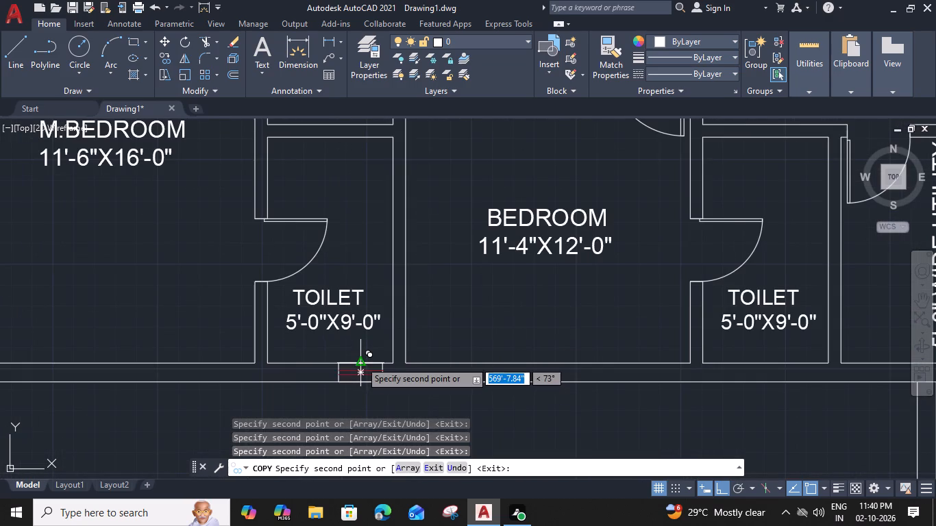
Place another copy in the north wall of the 5'-0"X8'-6" toilet beside the 5'-6" wide balcony in the same apartment.
{"action": "scroll", "coordinate": [360, 361], "scroll_direction": "down", "scroll_amount": 3}
{"action": "middle_click_drag", "start_coordinate": [420, 292], "coordinate": [398, 381]}
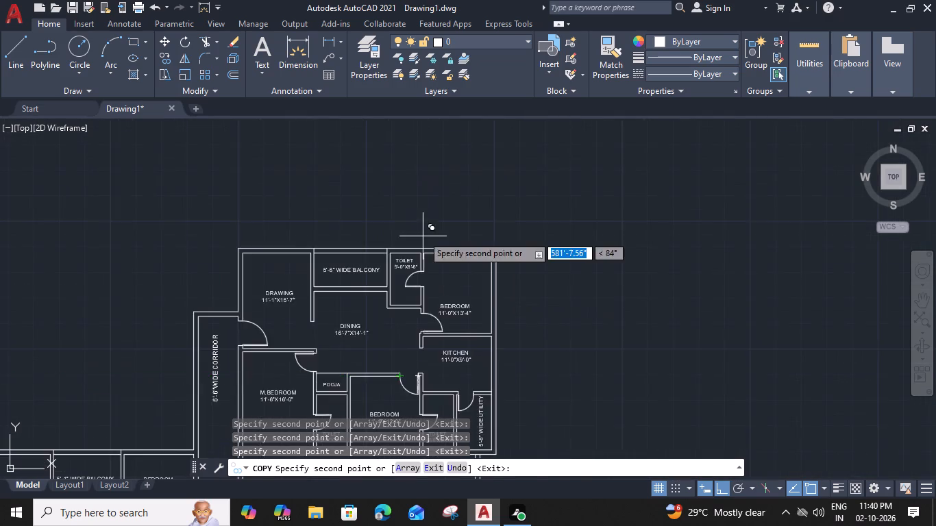
{"action": "scroll", "coordinate": [412, 247], "scroll_direction": "up", "scroll_amount": 4}
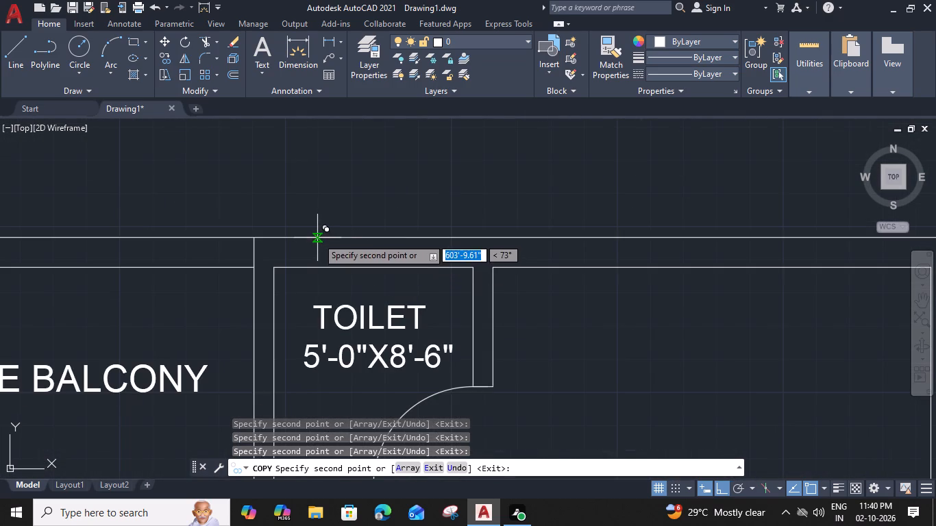
{"action": "left_click", "coordinate": [317, 238]}
Place another copy in the north wall of the 5'-0"X8'-6" toilet between the 10'-6"X15'-0" drawing room and the 13'-0"X10'-0" bedroom.
{"action": "scroll", "coordinate": [319, 256], "scroll_direction": "down", "scroll_amount": 3}
{"action": "middle_click_drag", "start_coordinate": [331, 329], "coordinate": [355, 131]}
{"action": "scroll", "coordinate": [335, 305], "scroll_direction": "down", "scroll_amount": 1}
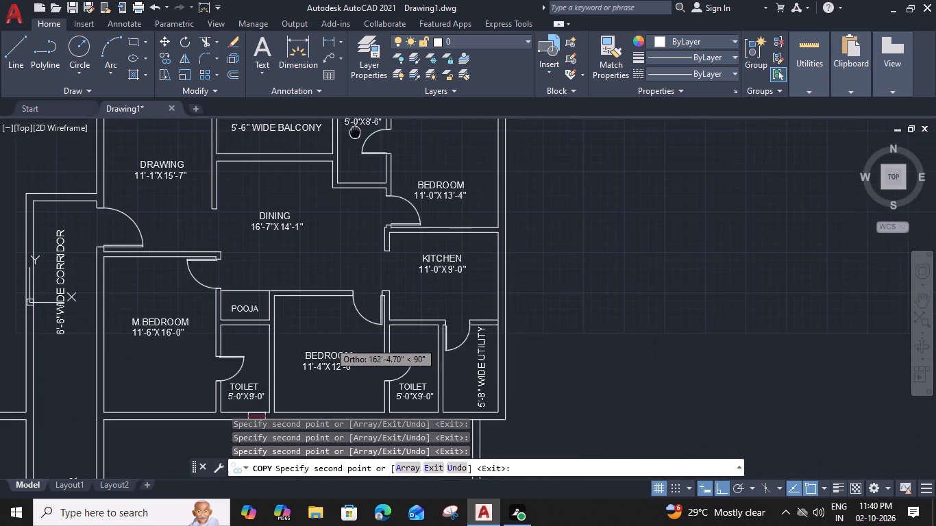
{"action": "scroll", "coordinate": [358, 351], "scroll_direction": "down", "scroll_amount": 1}
{"action": "middle_click_drag", "start_coordinate": [357, 342], "coordinate": [392, 110]}
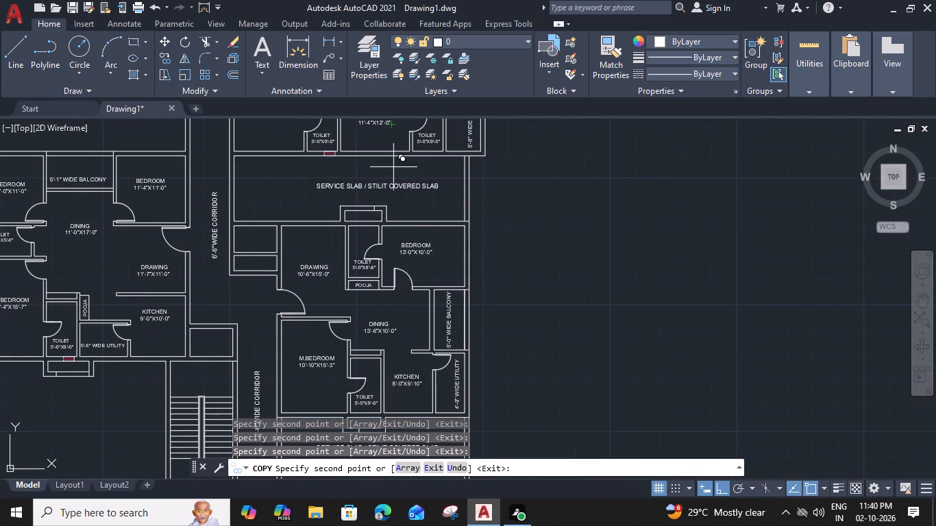
{"action": "scroll", "coordinate": [360, 214], "scroll_direction": "up", "scroll_amount": 2}
{"action": "left_click", "coordinate": [347, 234]}
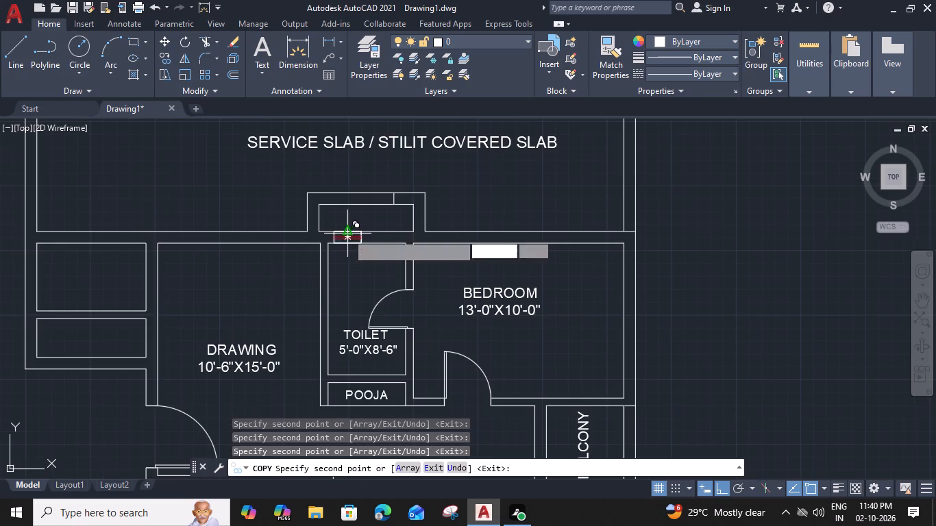
Place another copy in the south wall of the 5'-0"X9'-0" toilet beside the 8'-0"X9'-10" kitchen.
{"action": "scroll", "coordinate": [348, 236], "scroll_direction": "down", "scroll_amount": 2}
{"action": "middle_click_drag", "start_coordinate": [345, 324], "coordinate": [374, 137]}
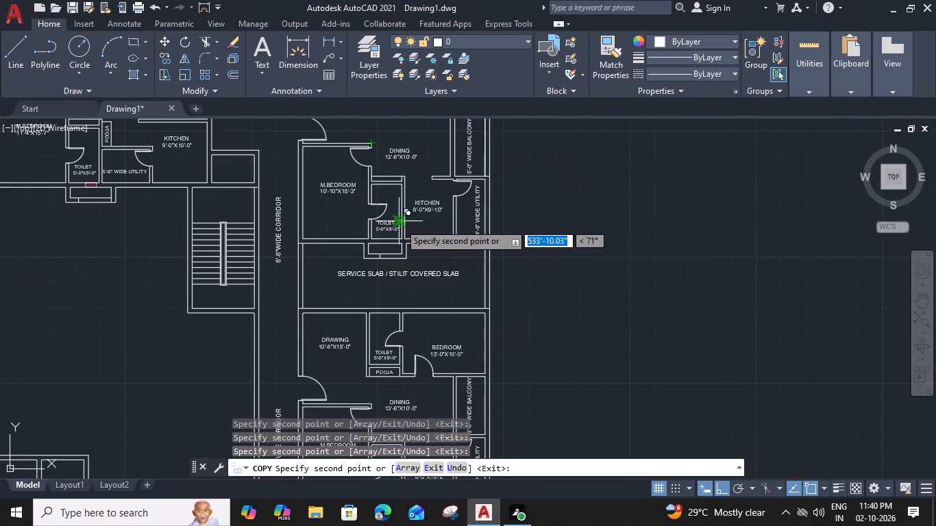
{"action": "scroll", "coordinate": [397, 238], "scroll_direction": "up", "scroll_amount": 4}
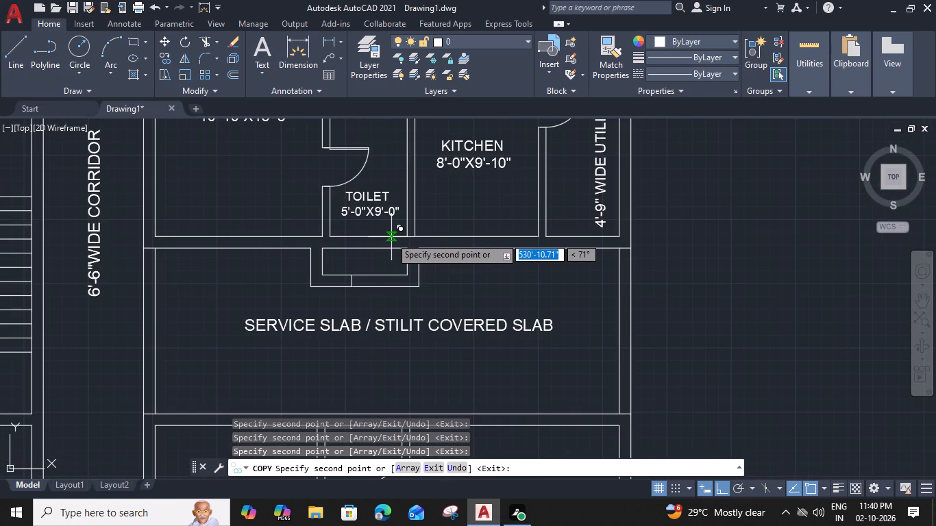
{"action": "left_click", "coordinate": [387, 237]}
Place copies in the south wall of the toilet beside the 8'-0"X10'-2" kitchen and the north wall of that apartment's toilet beside the 13'-0"X10'-0" bedroom.
{"action": "scroll", "coordinate": [388, 237], "scroll_direction": "down", "scroll_amount": 3}
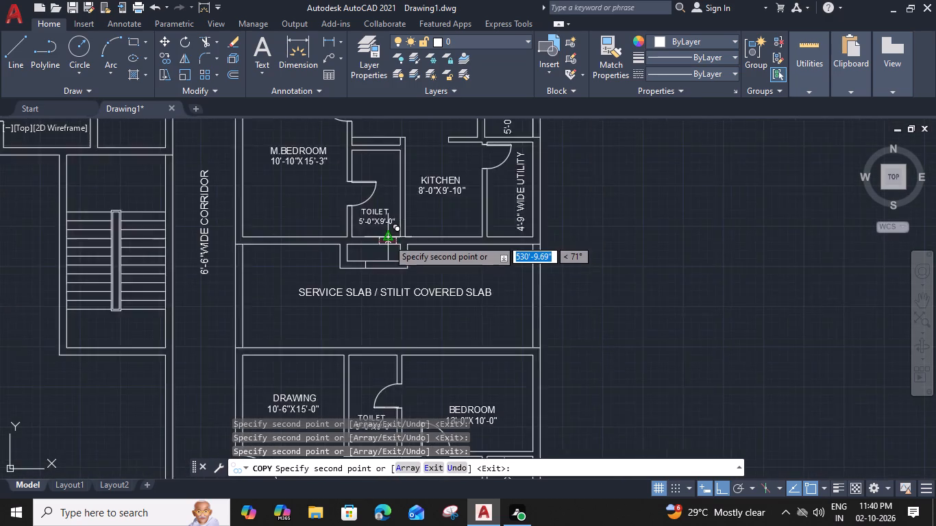
{"action": "middle_click_drag", "start_coordinate": [396, 298], "coordinate": [406, 238]}
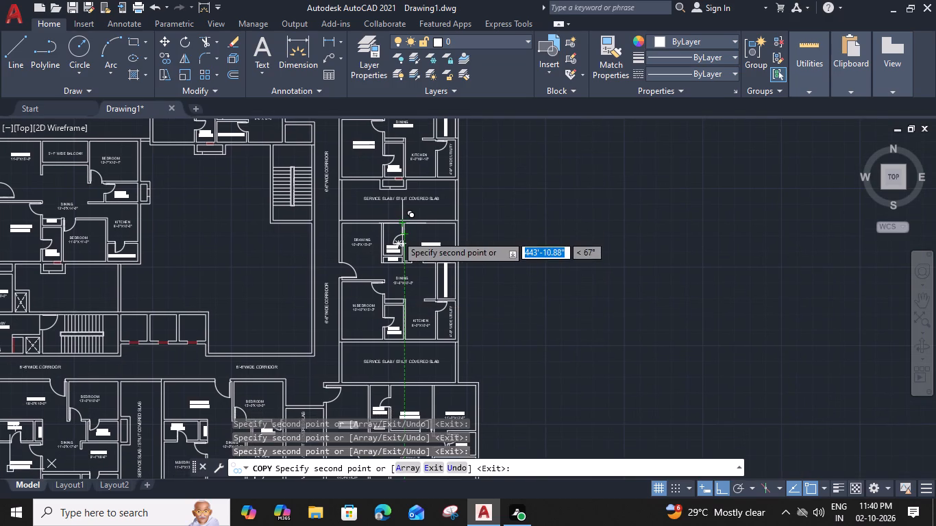
{"action": "scroll", "coordinate": [394, 355], "scroll_direction": "up", "scroll_amount": 4}
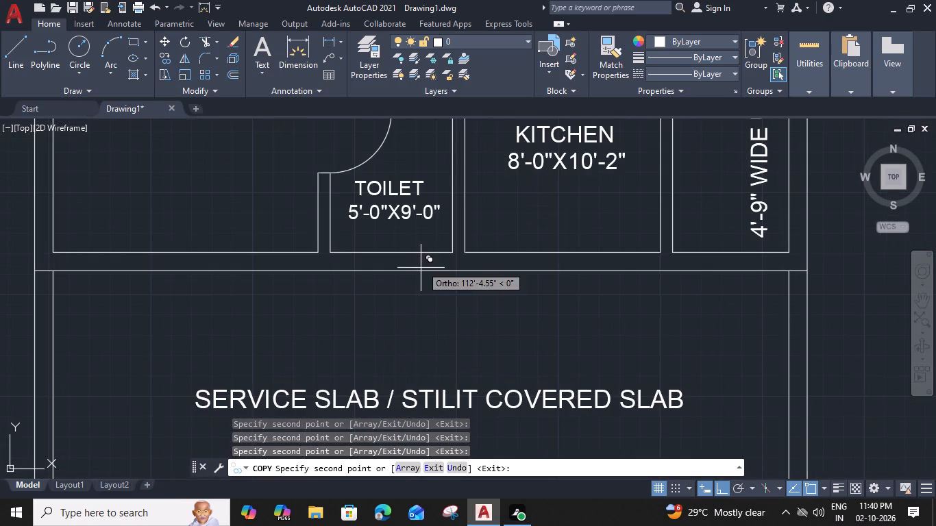
{"action": "left_click", "coordinate": [423, 252]}
{"action": "scroll", "coordinate": [423, 251], "scroll_direction": "down", "scroll_amount": 3}
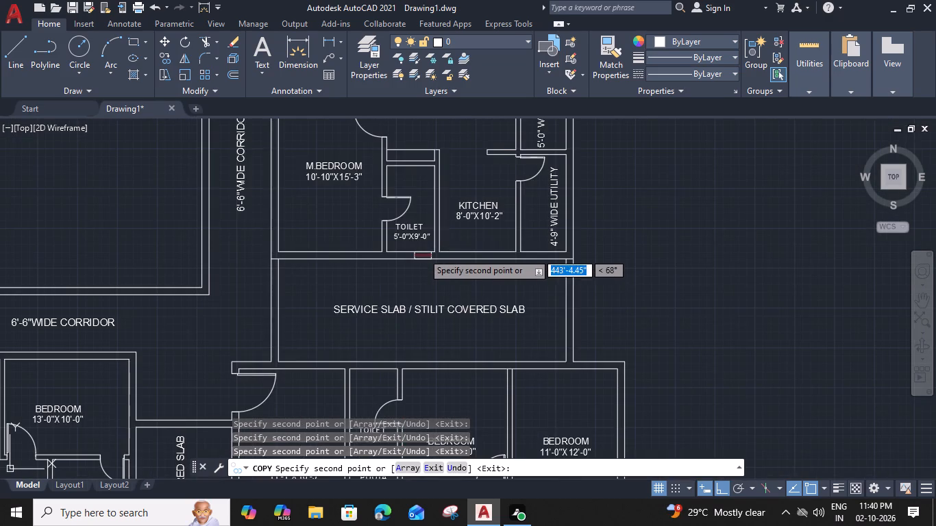
{"action": "middle_click_drag", "start_coordinate": [439, 211], "coordinate": [418, 490]}
{"action": "scroll", "coordinate": [380, 219], "scroll_direction": "up", "scroll_amount": 2}
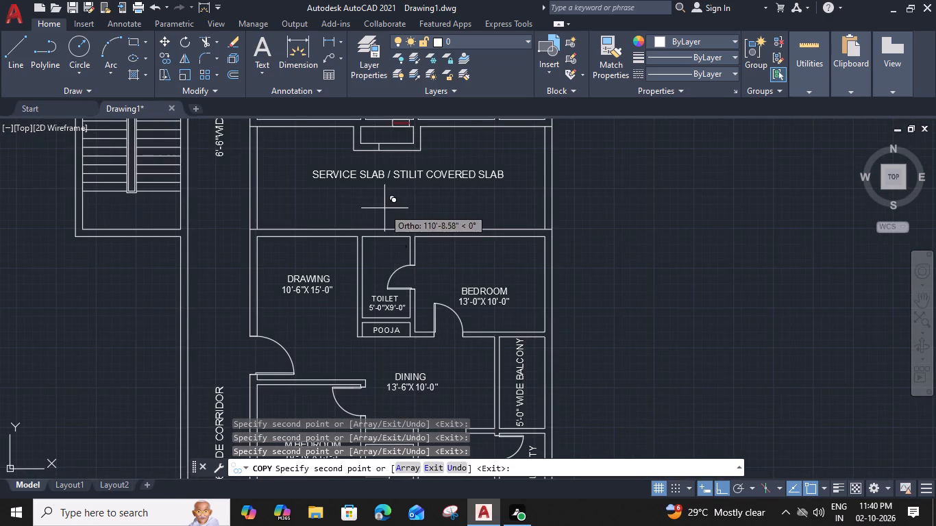
{"action": "scroll", "coordinate": [383, 210], "scroll_direction": "up", "scroll_amount": 1}
{"action": "left_click", "coordinate": [369, 241]}
Place copies in the north wall of the toilet beside the 11'-1"X16'-9" drawing room and the south wall of the toilet beside the 11'-1"X15'-0" master bedroom.
{"action": "scroll", "coordinate": [371, 245], "scroll_direction": "down", "scroll_amount": 3}
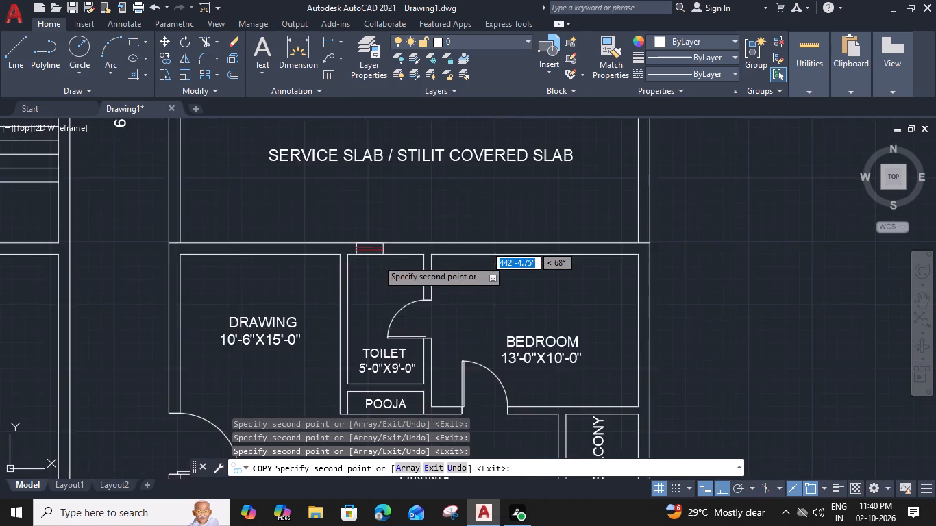
{"action": "middle_click_drag", "start_coordinate": [416, 137], "coordinate": [412, 312]}
{"action": "scroll", "coordinate": [412, 350], "scroll_direction": "down", "scroll_amount": 3}
{"action": "middle_click_drag", "start_coordinate": [414, 360], "coordinate": [425, 202]}
{"action": "scroll", "coordinate": [423, 243], "scroll_direction": "up", "scroll_amount": 3}
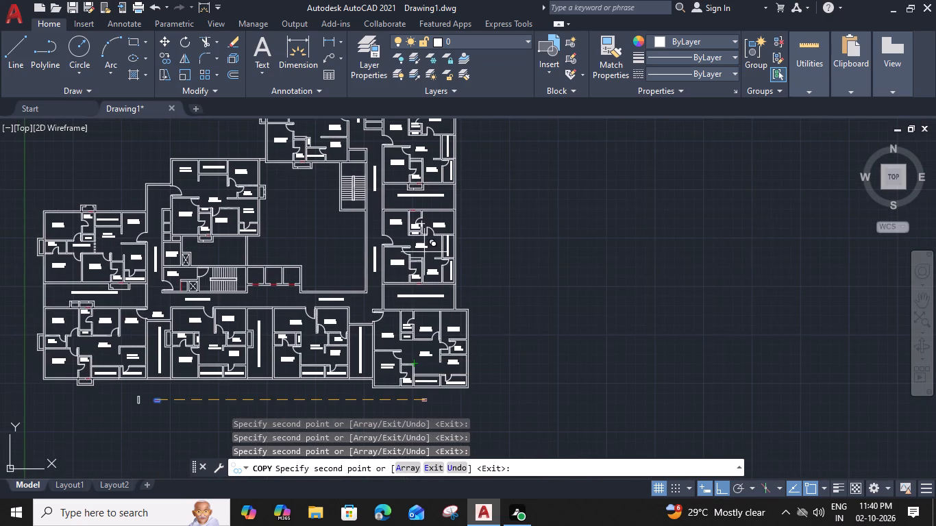
{"action": "middle_click_drag", "start_coordinate": [401, 368], "coordinate": [412, 115]}
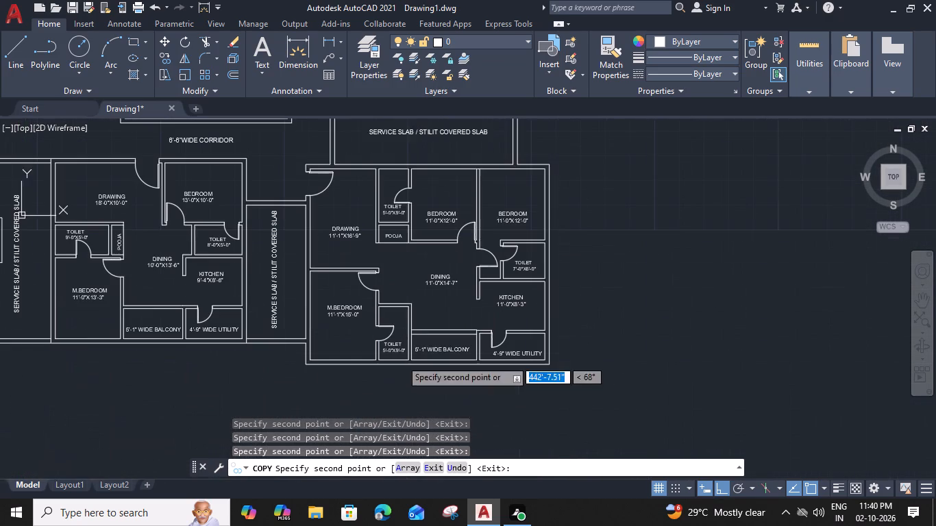
{"action": "scroll", "coordinate": [397, 169], "scroll_direction": "up", "scroll_amount": 2}
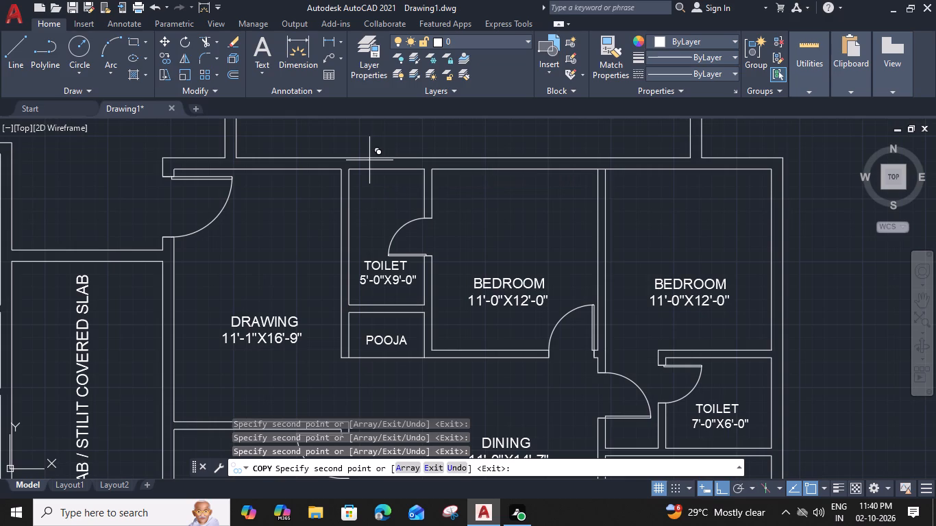
{"action": "left_click", "coordinate": [367, 158]}
{"action": "scroll", "coordinate": [371, 196], "scroll_direction": "down", "scroll_amount": 2}
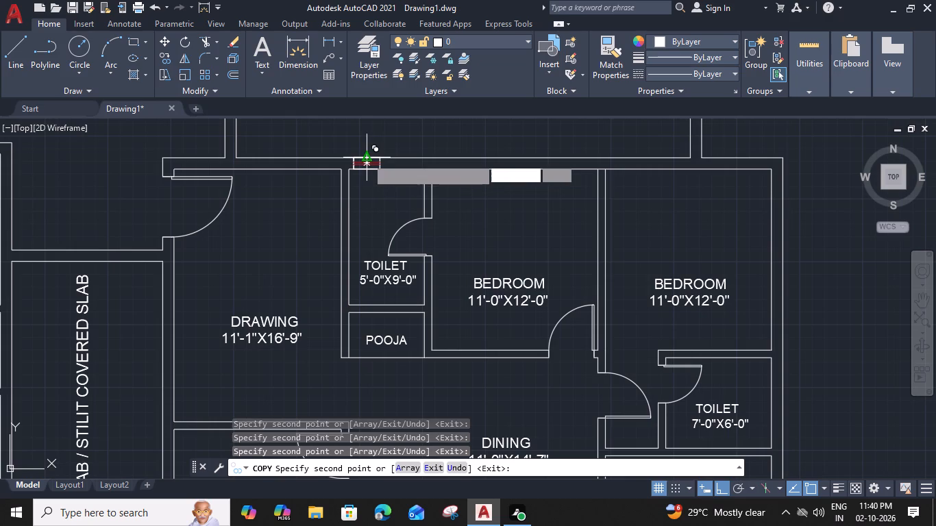
{"action": "scroll", "coordinate": [373, 379], "scroll_direction": "up", "scroll_amount": 2}
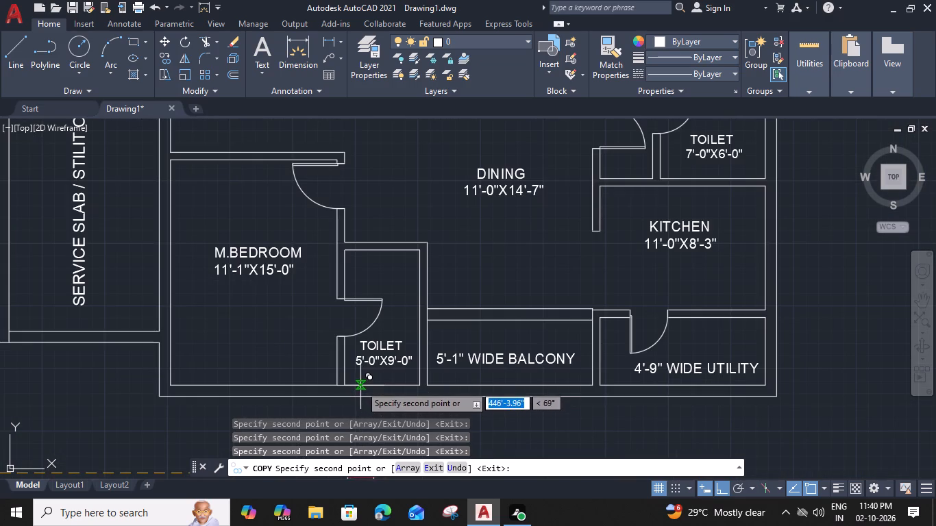
{"action": "left_click", "coordinate": [360, 386]}
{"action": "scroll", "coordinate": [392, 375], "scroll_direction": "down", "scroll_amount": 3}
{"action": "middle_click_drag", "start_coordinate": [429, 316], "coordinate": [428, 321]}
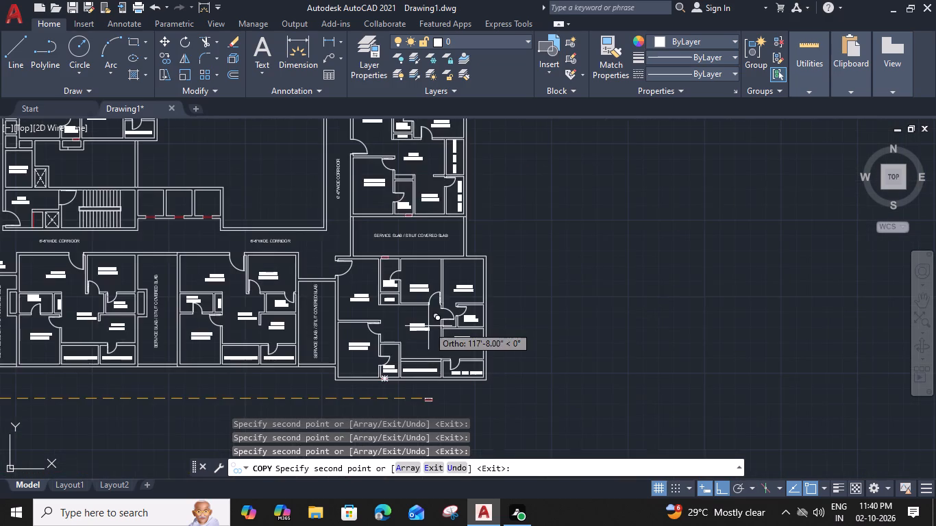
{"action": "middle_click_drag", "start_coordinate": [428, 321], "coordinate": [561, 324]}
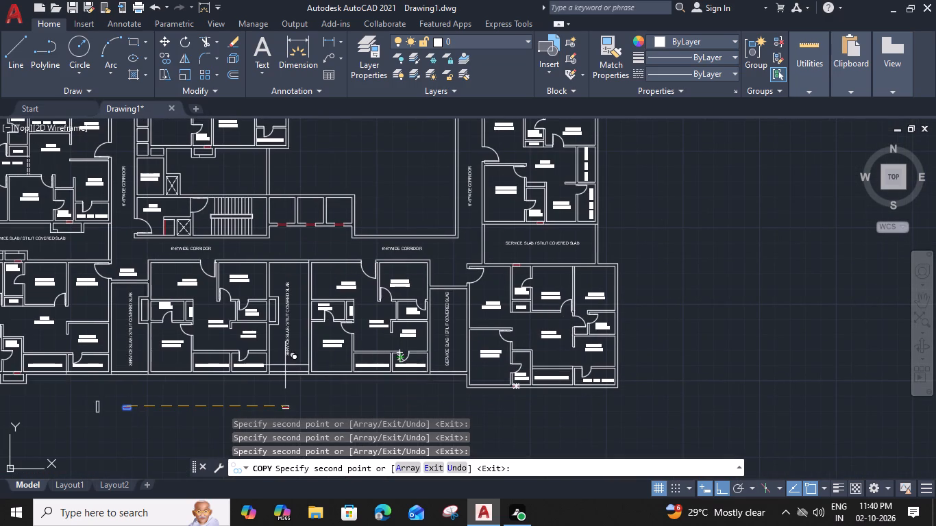
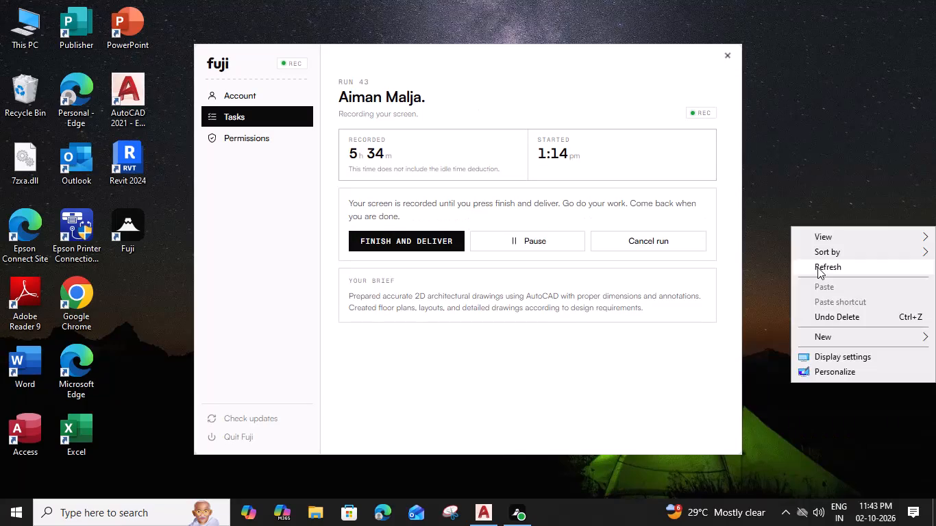
Switch to AutoCAD and draw a 3'-6" vertical centre line between the short edges of the taller, empty rectangle.
{"action": "left_click", "coordinate": [484, 524]}
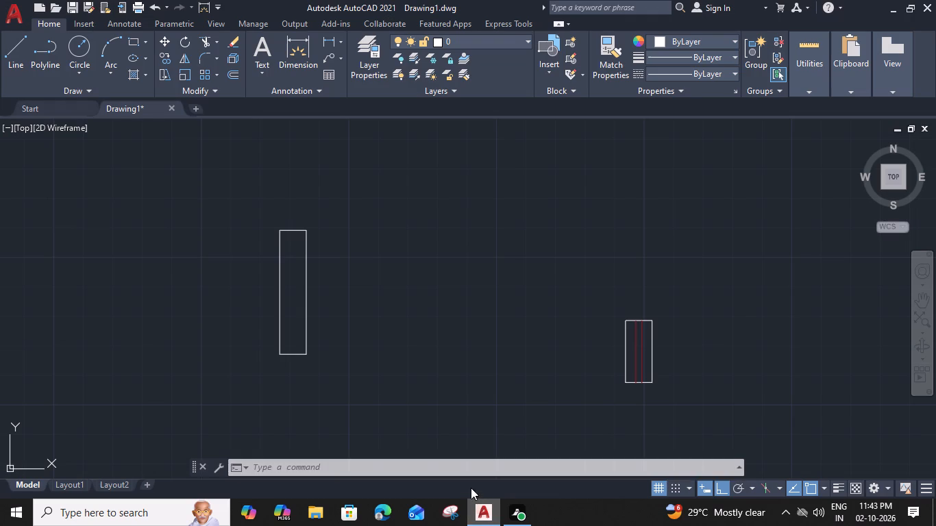
{"action": "key", "text": "l"}
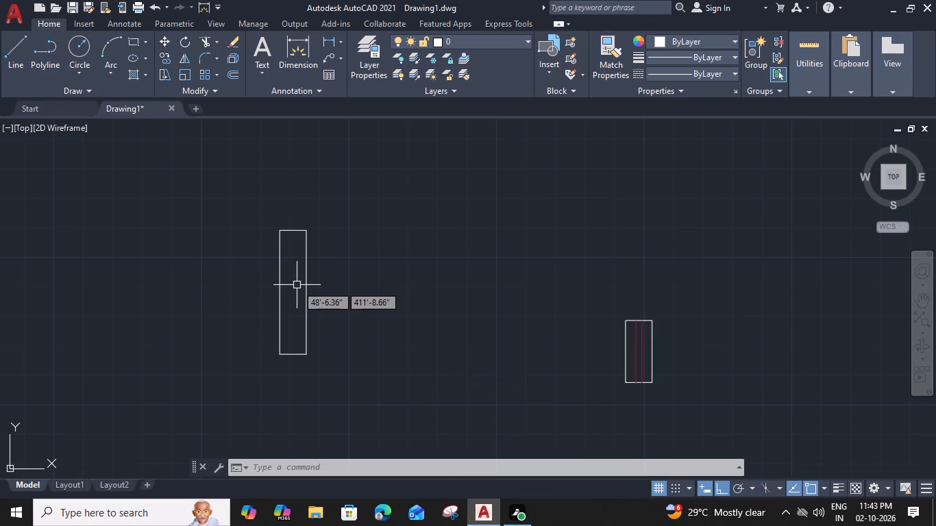
{"action": "key", "text": "space"}
{"action": "left_click", "coordinate": [294, 231]}
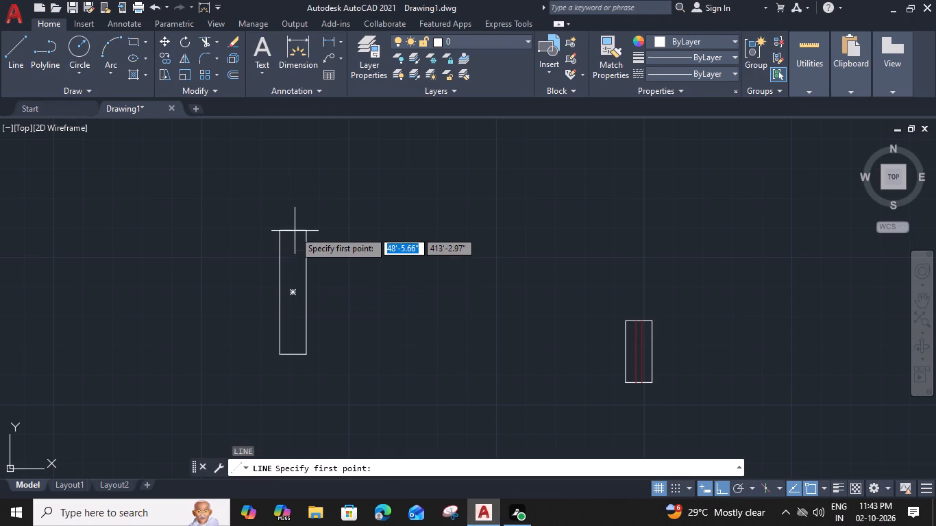
{"action": "left_click", "coordinate": [294, 353]}
{"action": "key", "text": "Escape"}
Offset the rectangle's centre line 2" to both sides.
{"action": "left_click", "coordinate": [290, 323]}
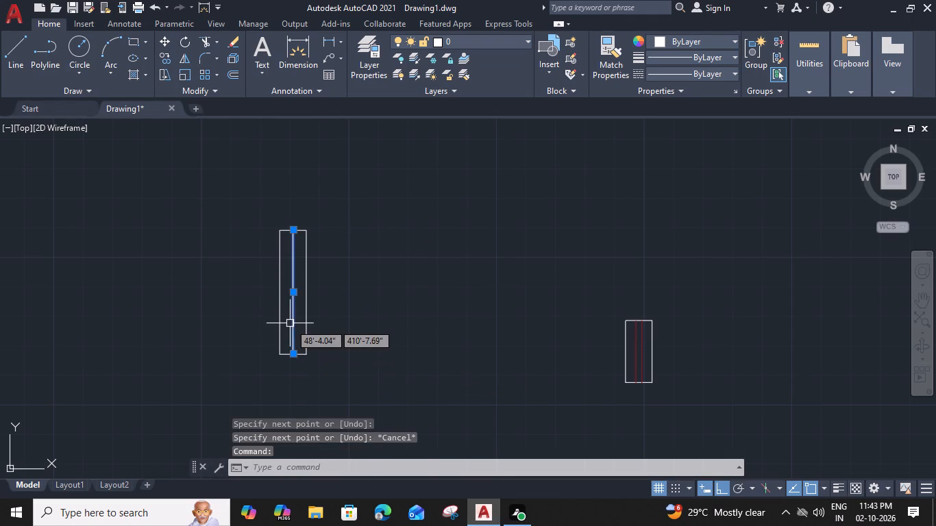
{"action": "type", "text": "O"}
{"action": "key", "text": "space"}
{"action": "key", "text": "2"}
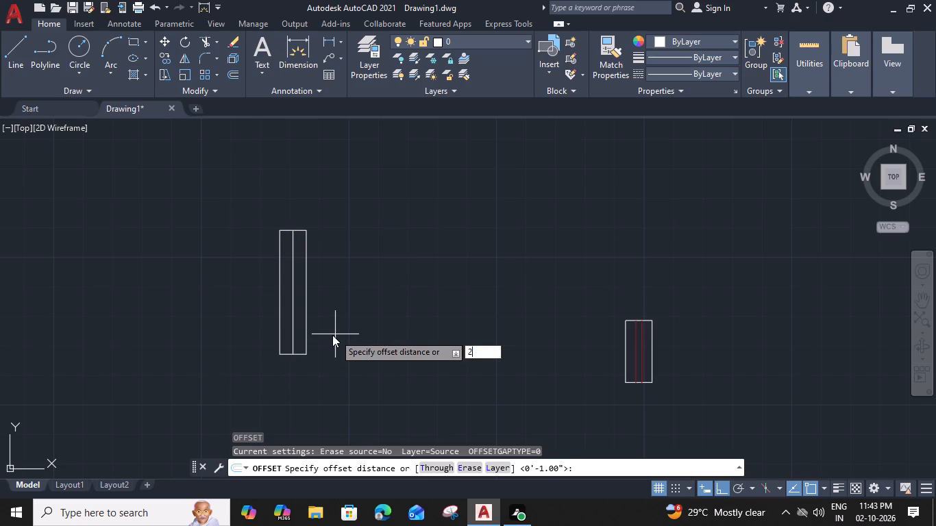
{"action": "key", "text": "shift+quotedbl"}
{"action": "key", "text": "Return"}
{"action": "left_click", "coordinate": [336, 334]}
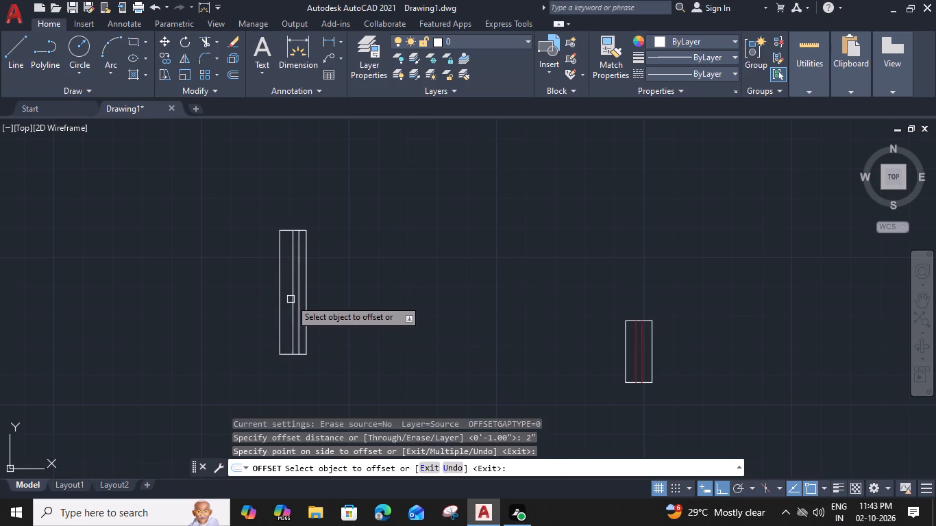
{"action": "left_click", "coordinate": [291, 299]}
{"action": "left_click", "coordinate": [270, 301]}
{"action": "key", "text": "Escape"}
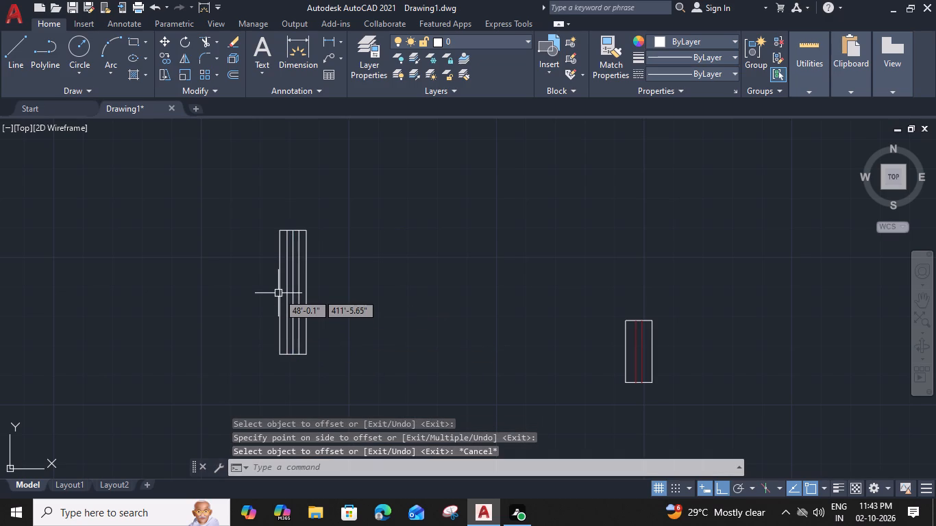
Draw two short horizontal lines at mid-height, joining the centre line to the offset line on each side.
{"action": "scroll", "coordinate": [282, 292], "scroll_direction": "up", "scroll_amount": 2}
{"action": "key", "text": "l"}
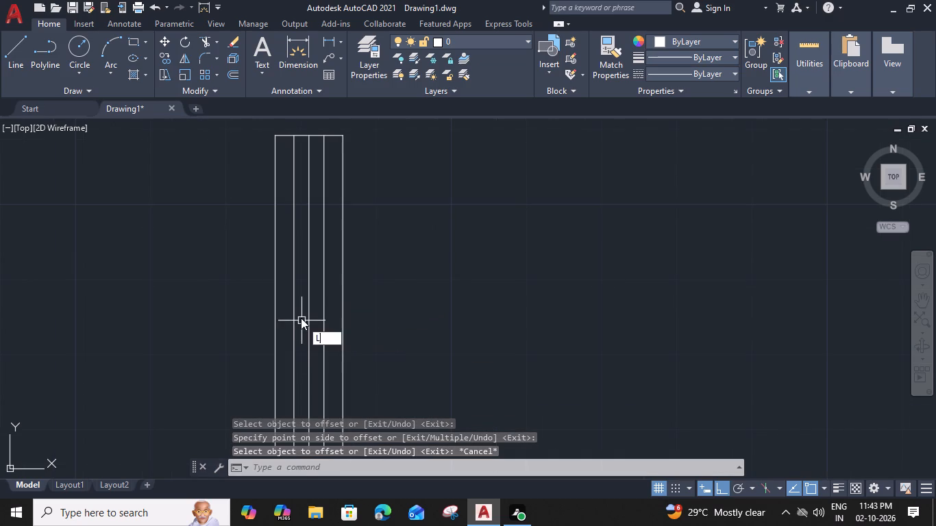
{"action": "key", "text": "space"}
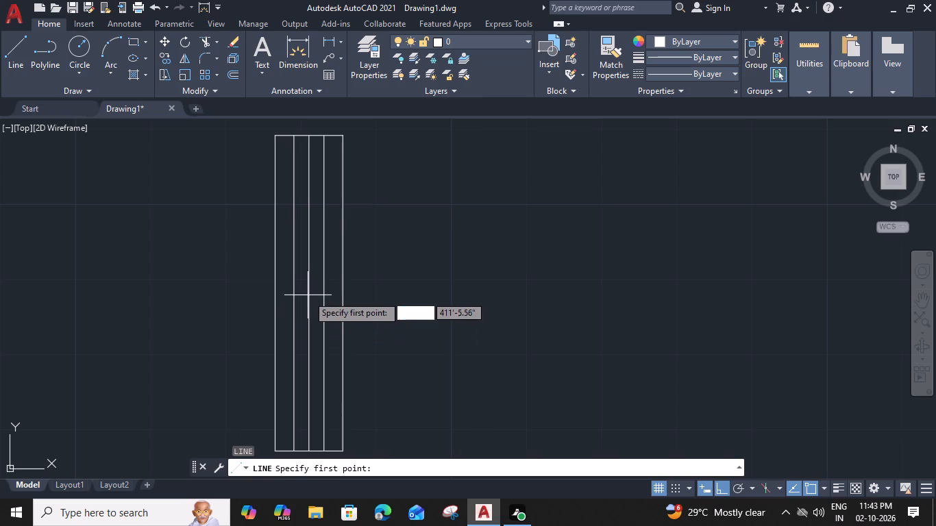
{"action": "left_click", "coordinate": [310, 290]}
{"action": "left_click", "coordinate": [321, 292]}
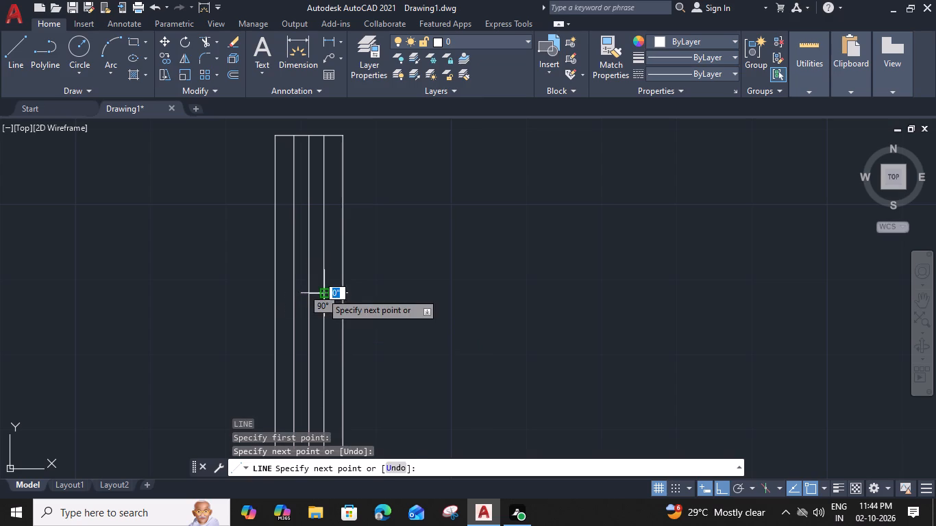
{"action": "key", "text": "Escape"}
{"action": "key", "text": "space"}
{"action": "left_click", "coordinate": [309, 295]}
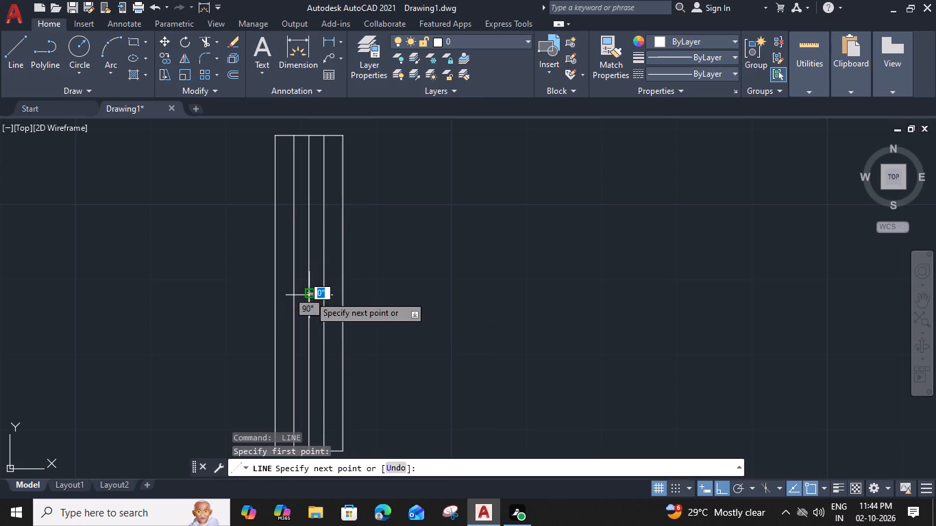
{"action": "left_click", "coordinate": [298, 295]}
{"action": "key", "text": "Escape"}
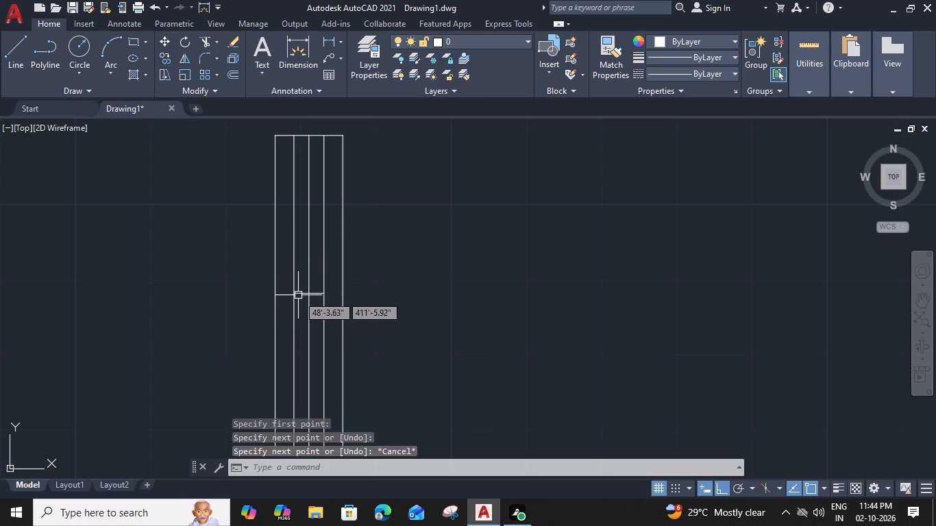
Offset the short east cross line 5" upward and the short west cross line 5" downward.
{"action": "left_click", "coordinate": [317, 292]}
{"action": "type", "text": "O"}
{"action": "key", "text": "space"}
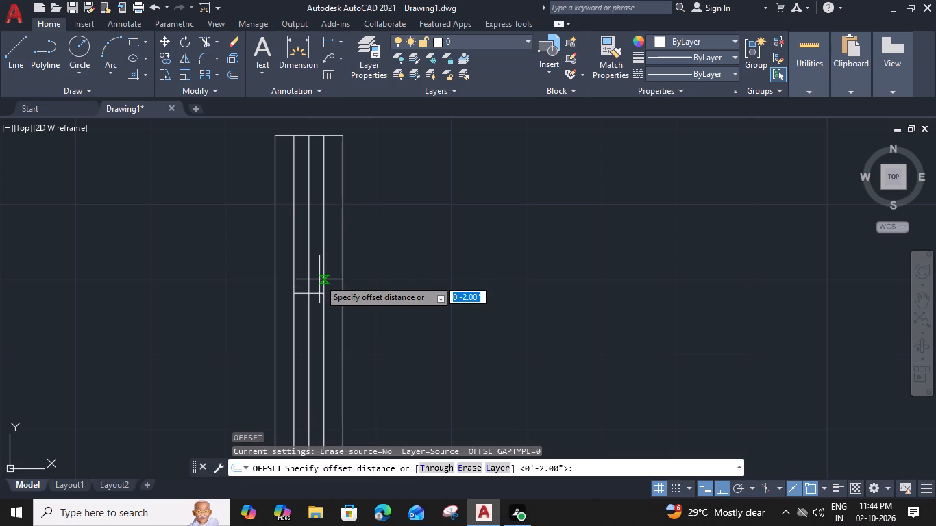
{"action": "key", "text": "5"}
{"action": "key", "text": "shift+quotedbl"}
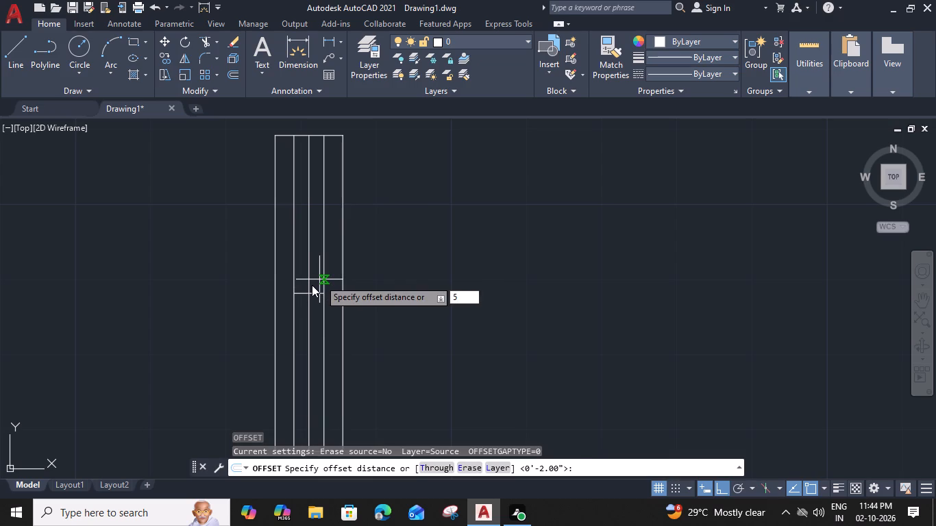
{"action": "key", "text": "Return"}
{"action": "left_click", "coordinate": [323, 275]}
{"action": "left_click", "coordinate": [300, 297]}
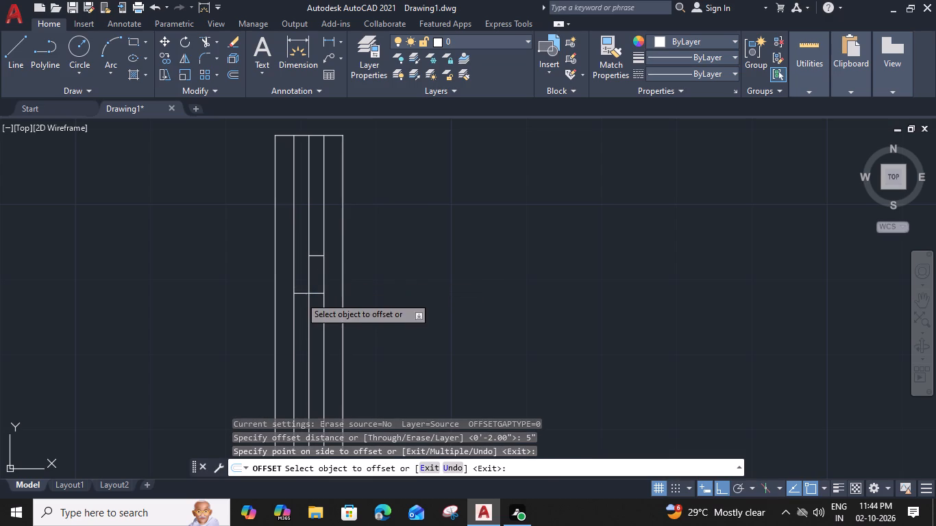
{"action": "left_click", "coordinate": [295, 333]}
{"action": "key", "text": "Escape"}
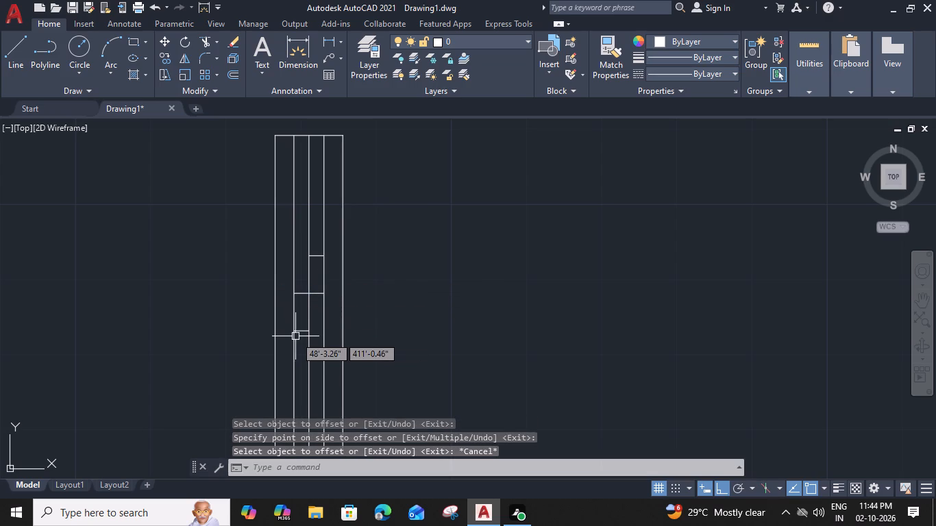
Trim away both mid-height cross lines, the east offset line above its new cross line and the west one below its own.
{"action": "key", "text": "t"}
{"action": "key", "text": "r"}
{"action": "key", "text": "space"}
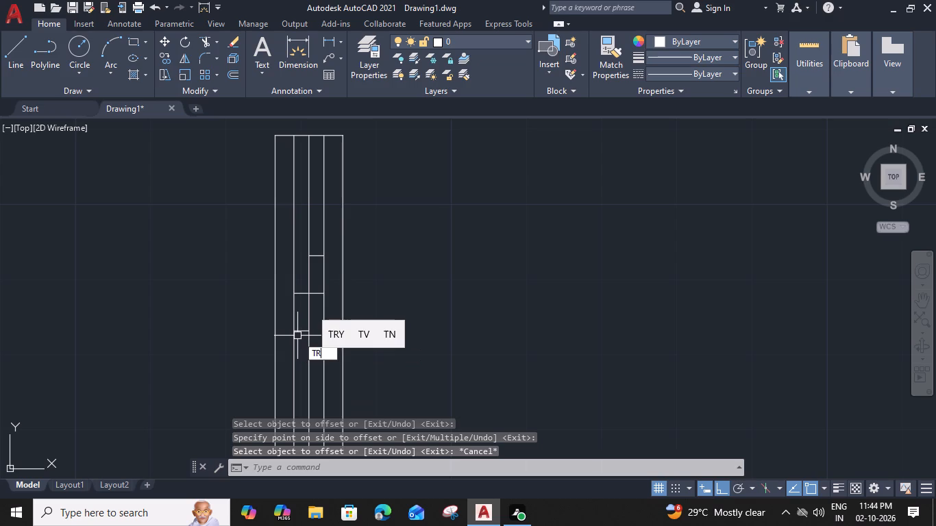
{"action": "left_click", "coordinate": [318, 291]}
{"action": "left_click", "coordinate": [302, 295]}
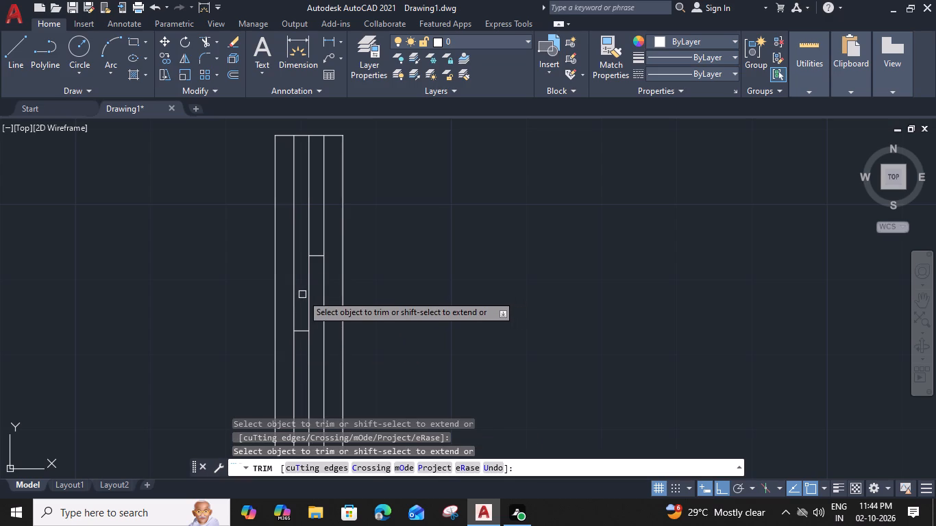
{"action": "left_click", "coordinate": [325, 223]}
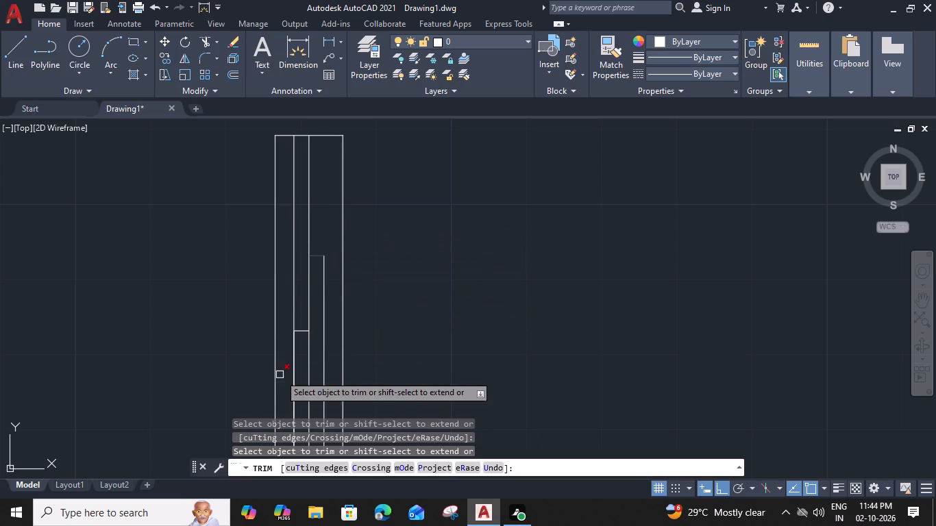
{"action": "left_click", "coordinate": [294, 360]}
{"action": "key", "text": "Escape"}
Change the colour of all the inner sliding-panel lines to dark red.
{"action": "left_click", "coordinate": [331, 227]}
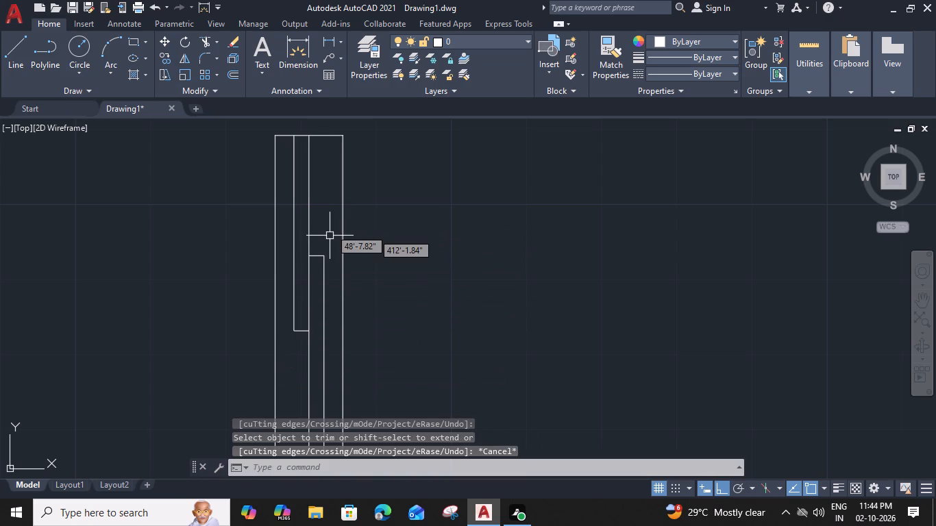
{"action": "left_click_drag", "start_coordinate": [286, 360], "coordinate": [288, 353]}
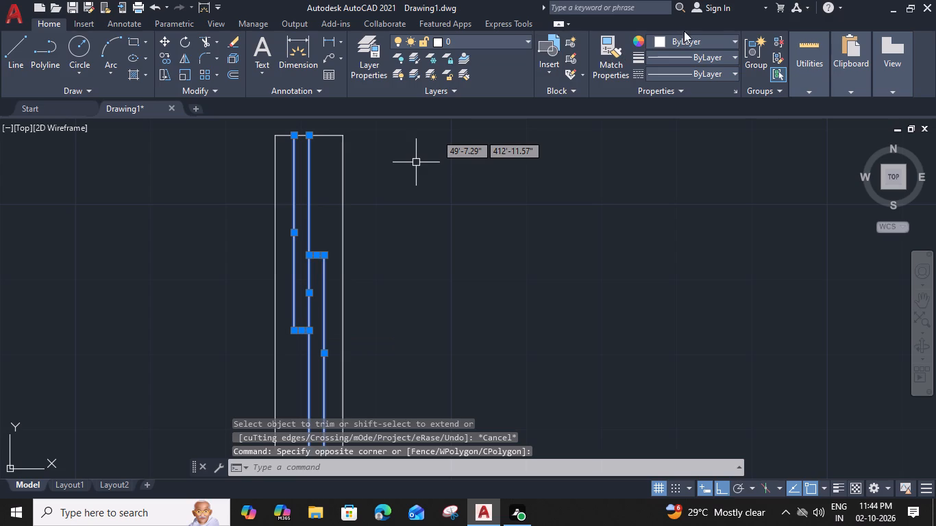
{"action": "left_click", "coordinate": [688, 37]}
{"action": "left_click", "coordinate": [696, 89]}
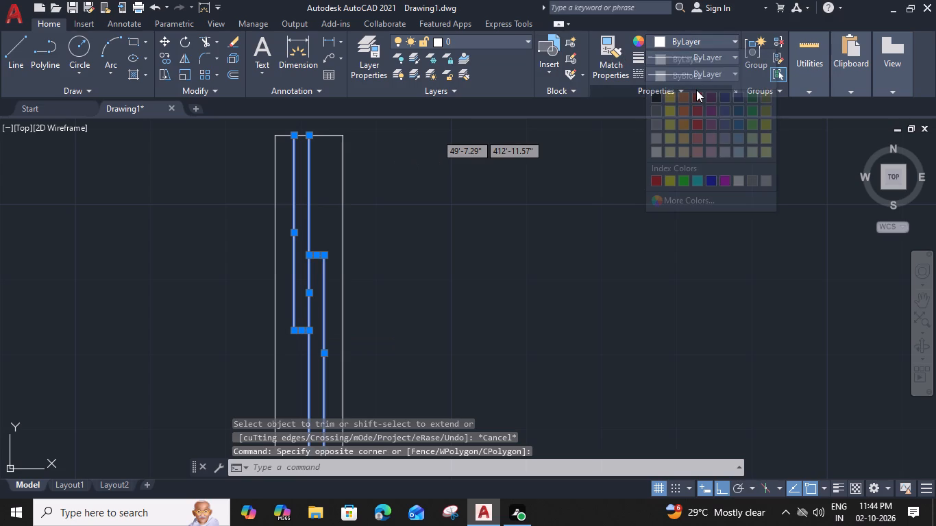
{"action": "left_click", "coordinate": [685, 36]}
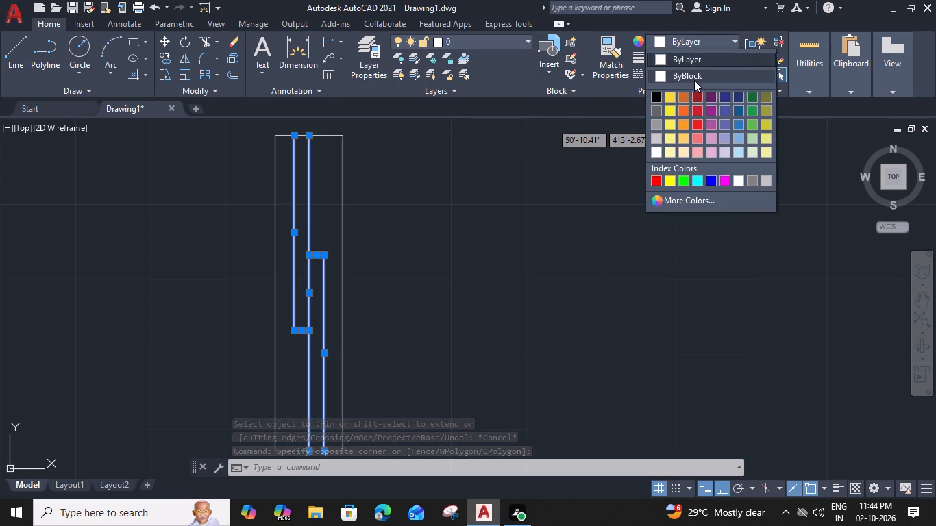
{"action": "left_click", "coordinate": [698, 95]}
{"action": "key", "text": "Escape"}
Group the tall rectangle with its dark red inner lines.
{"action": "scroll", "coordinate": [387, 138], "scroll_direction": "down", "scroll_amount": 1}
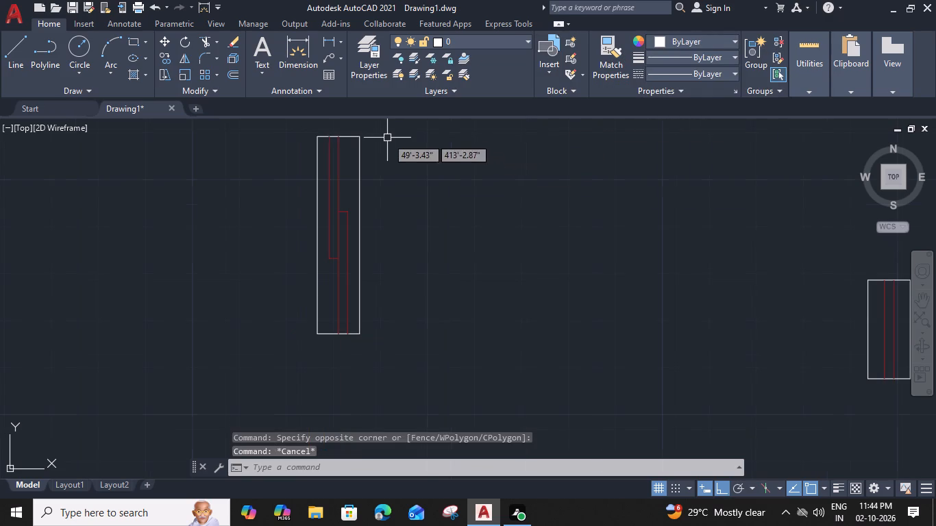
{"action": "left_click_drag", "start_coordinate": [385, 125], "coordinate": [367, 133]}
{"action": "left_click", "coordinate": [299, 359]}
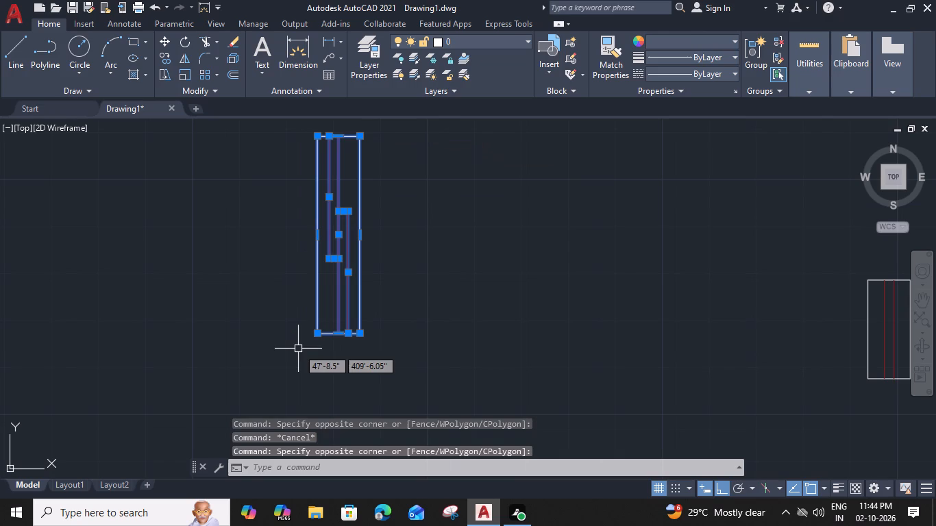
{"action": "type", "text": "G"}
{"action": "key", "text": "space"}
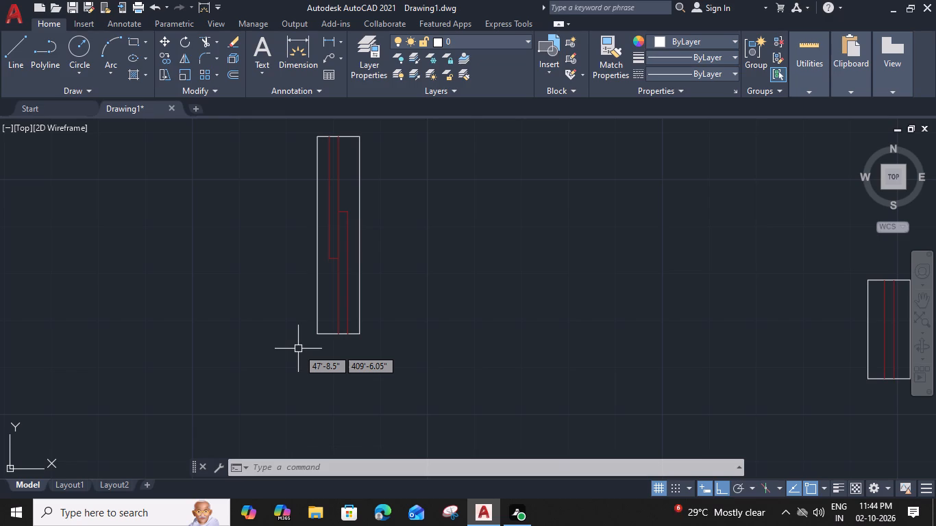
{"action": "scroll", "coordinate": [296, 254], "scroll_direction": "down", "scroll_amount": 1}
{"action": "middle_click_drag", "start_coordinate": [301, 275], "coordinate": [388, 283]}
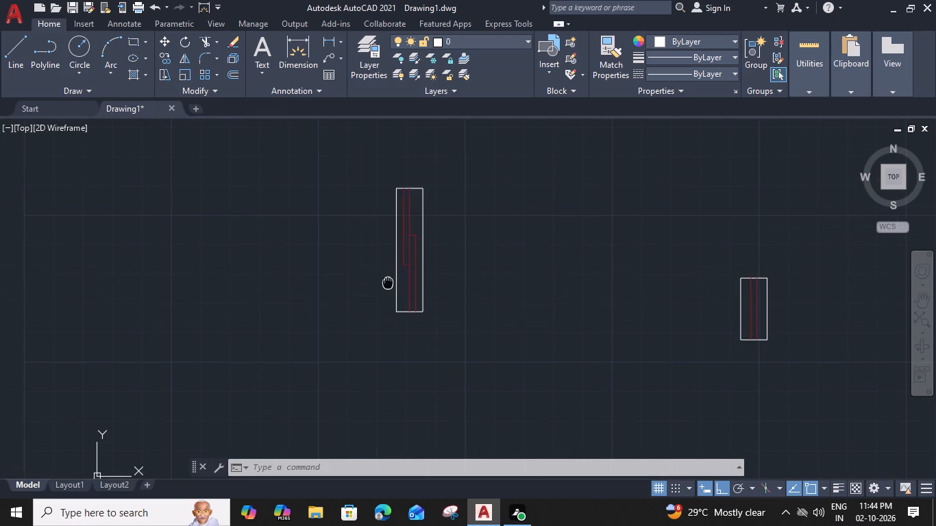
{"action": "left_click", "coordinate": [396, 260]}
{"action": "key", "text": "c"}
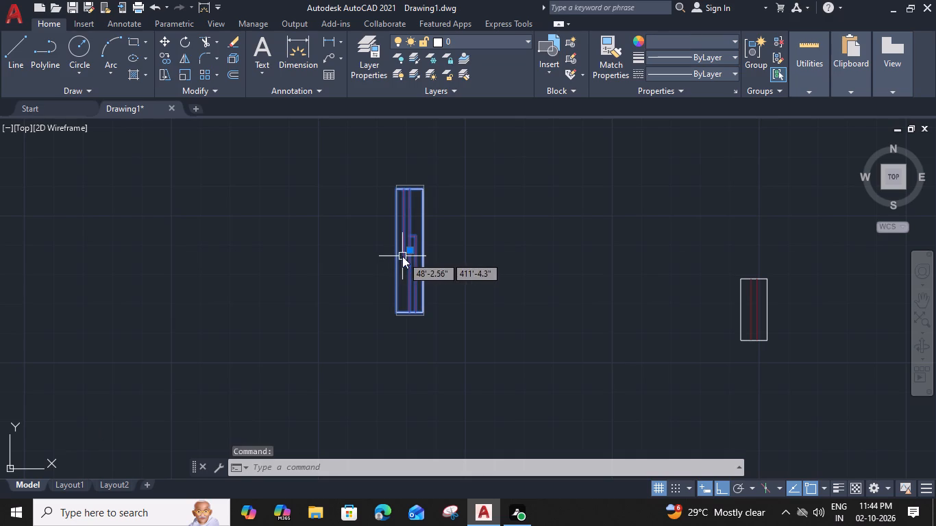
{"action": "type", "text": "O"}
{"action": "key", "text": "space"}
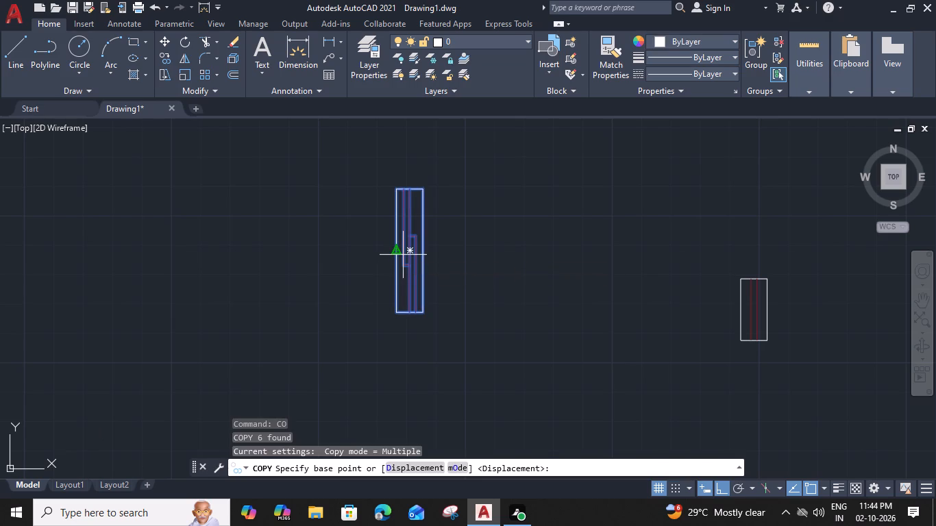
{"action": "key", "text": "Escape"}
Copy the grouped 3'-6" symbol a short distance to the east of the original, level with it.
{"action": "left_click_drag", "start_coordinate": [444, 167], "coordinate": [437, 179]}
{"action": "left_click", "coordinate": [382, 331]}
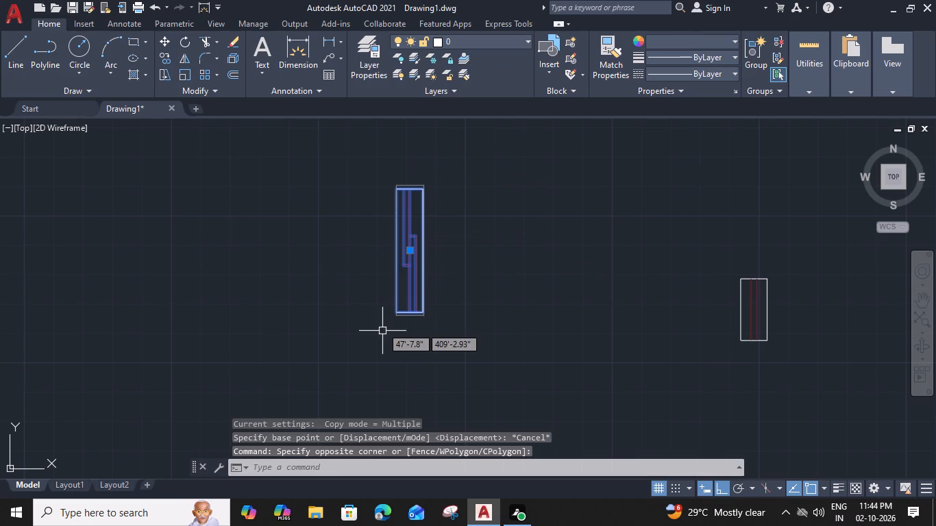
{"action": "key", "text": "c"}
{"action": "key", "text": "o"}
{"action": "key", "text": "space"}
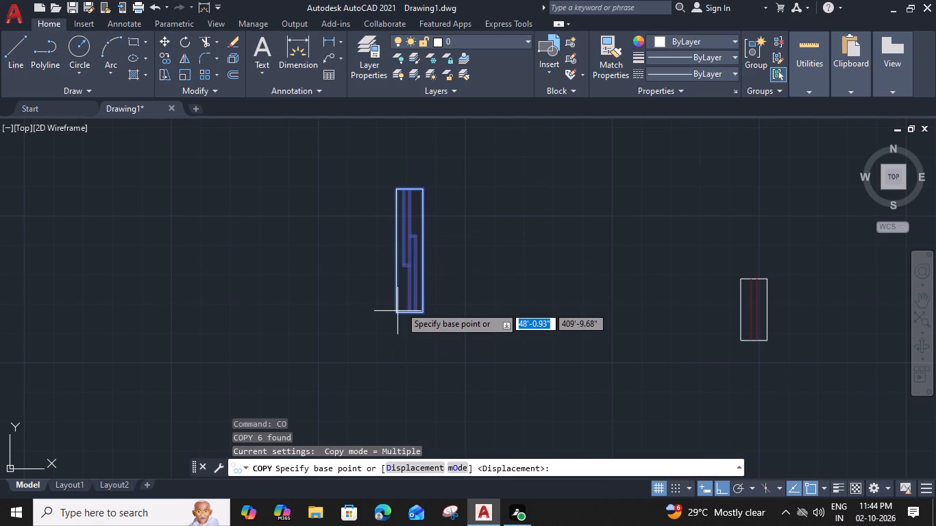
{"action": "left_click", "coordinate": [397, 311]}
{"action": "left_click", "coordinate": [481, 307]}
{"action": "key", "text": "Escape"}
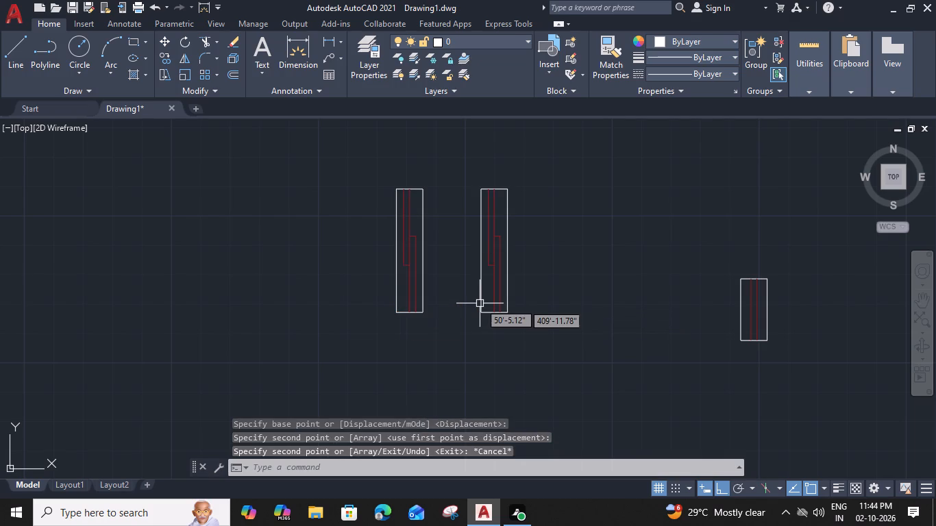
Rotate the copied 3'-6" symbol to 270° about its lower-left corner so it lies horizontally.
{"action": "left_click", "coordinate": [528, 175]}
{"action": "left_click", "coordinate": [464, 373]}
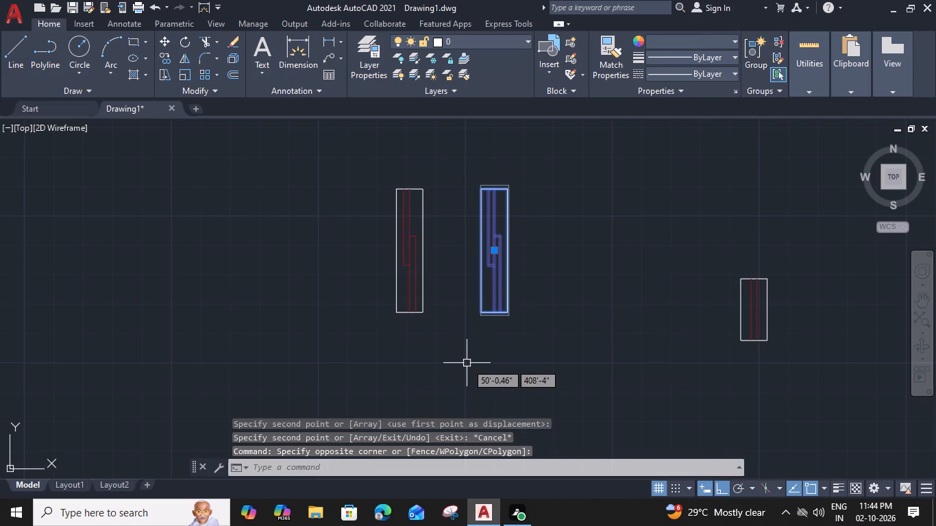
{"action": "key", "text": "r"}
{"action": "type", "text": "O"}
{"action": "key", "text": "space"}
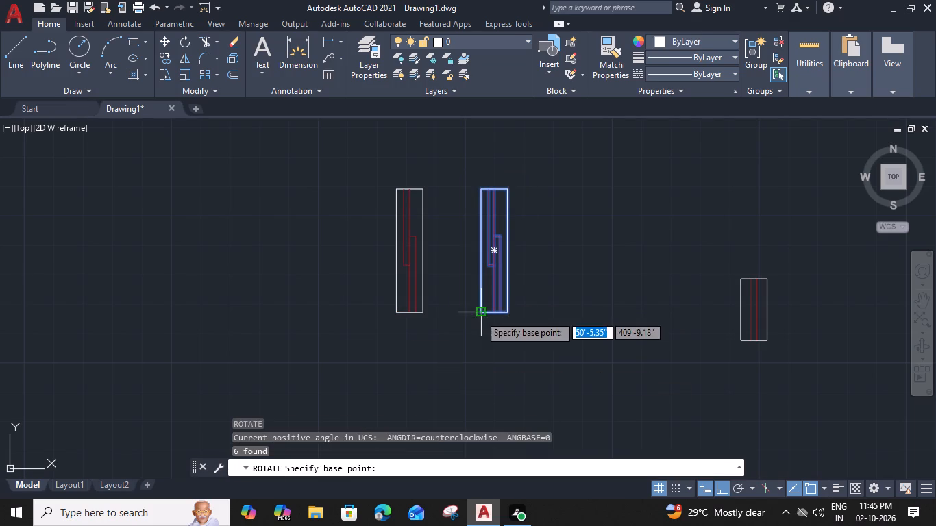
{"action": "left_click", "coordinate": [481, 309]}
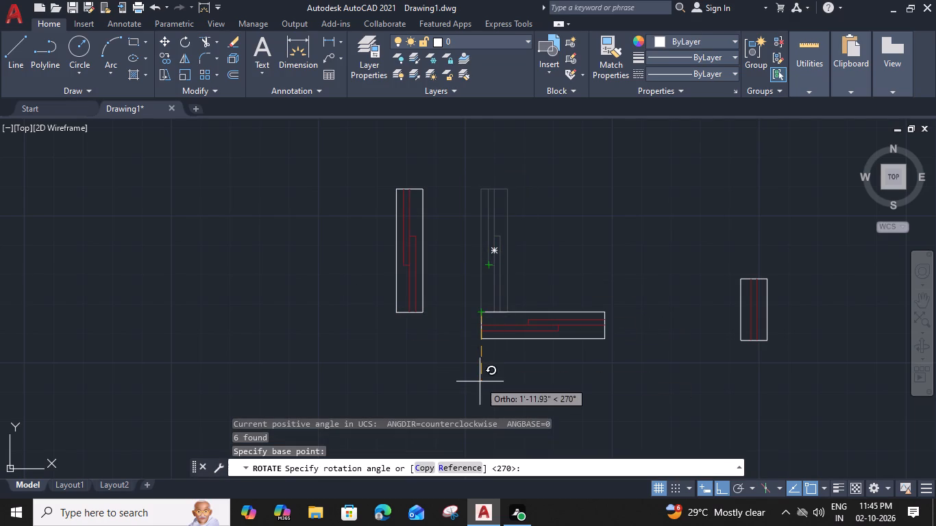
{"action": "scroll", "coordinate": [481, 369], "scroll_direction": "up", "scroll_amount": 4}
{"action": "left_click", "coordinate": [482, 360]}
Copy the LOBBY 7'-3"X10'-6" label beside the staircase horizontally east into the first of the three small shafts.
{"action": "scroll", "coordinate": [482, 360], "scroll_direction": "down", "scroll_amount": 4}
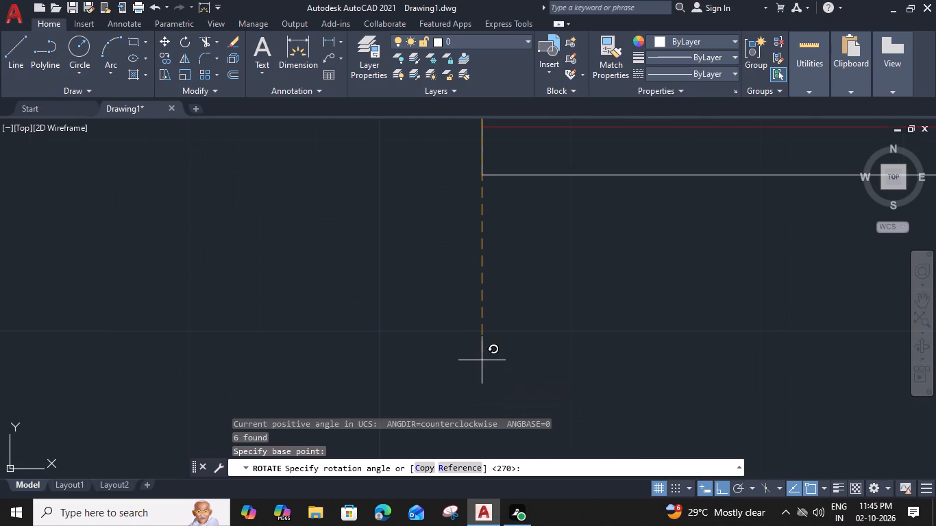
{"action": "scroll", "coordinate": [539, 307], "scroll_direction": "down", "scroll_amount": 4}
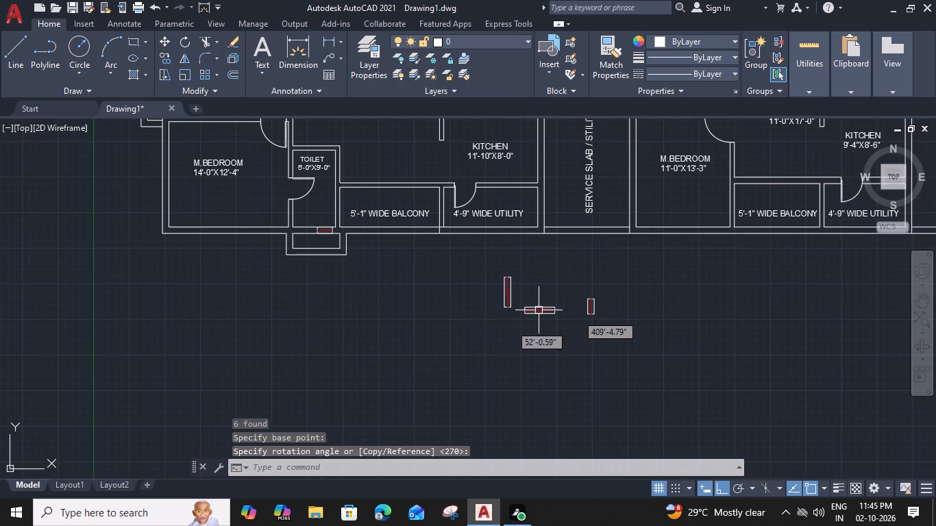
{"action": "middle_click_drag", "start_coordinate": [487, 324], "coordinate": [523, 381]}
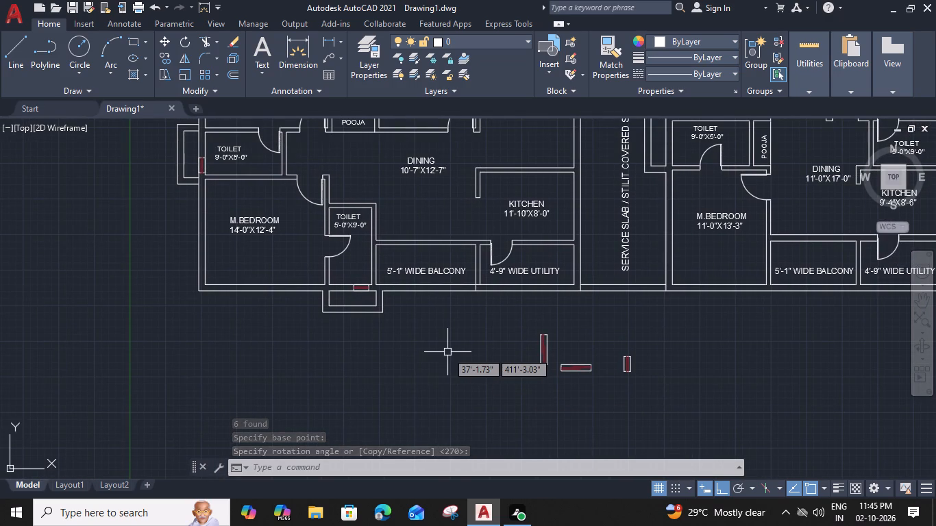
{"action": "scroll", "coordinate": [437, 364], "scroll_direction": "down", "scroll_amount": 1}
{"action": "middle_click_drag", "start_coordinate": [437, 367], "coordinate": [437, 364]}
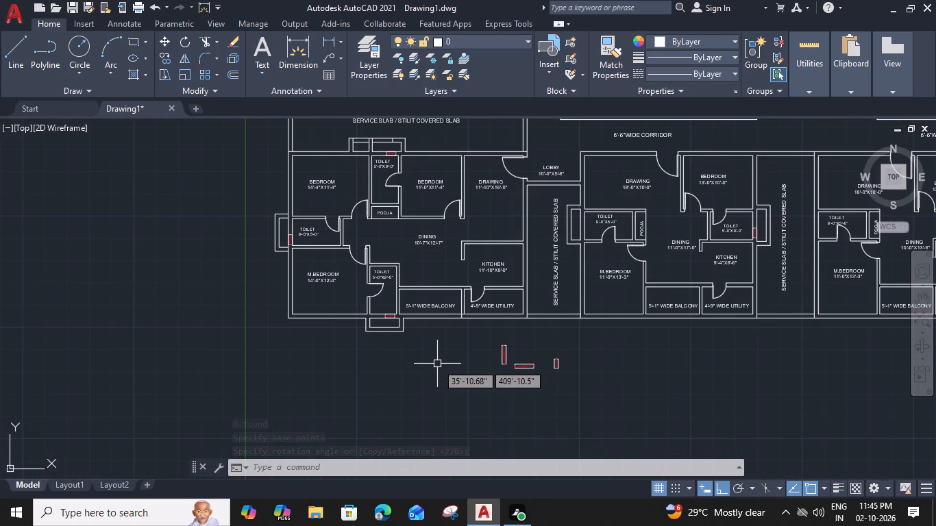
{"action": "middle_click_drag", "start_coordinate": [437, 364], "coordinate": [460, 373]}
{"action": "middle_click_drag", "start_coordinate": [749, 253], "coordinate": [532, 375]}
{"action": "middle_click_drag", "start_coordinate": [565, 235], "coordinate": [506, 240]}
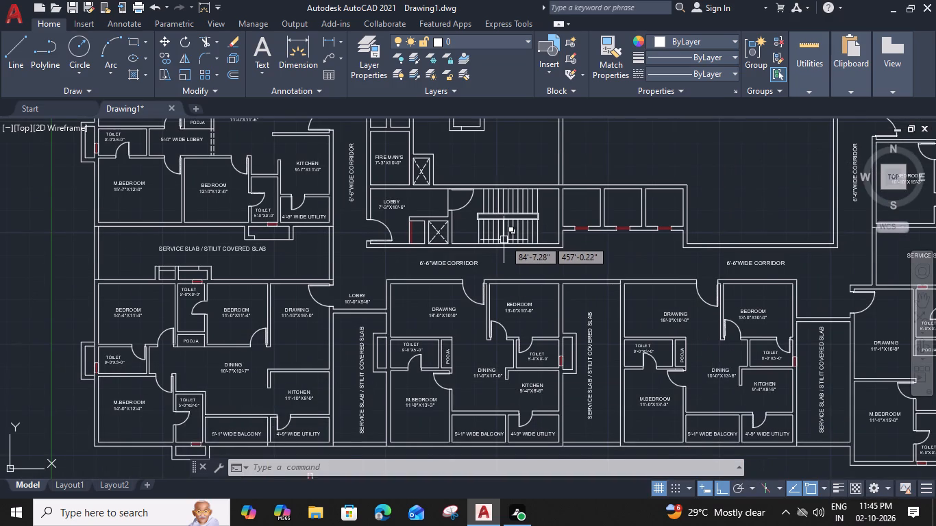
{"action": "middle_click_drag", "start_coordinate": [506, 240], "coordinate": [552, 275]}
{"action": "scroll", "coordinate": [381, 256], "scroll_direction": "up", "scroll_amount": 2}
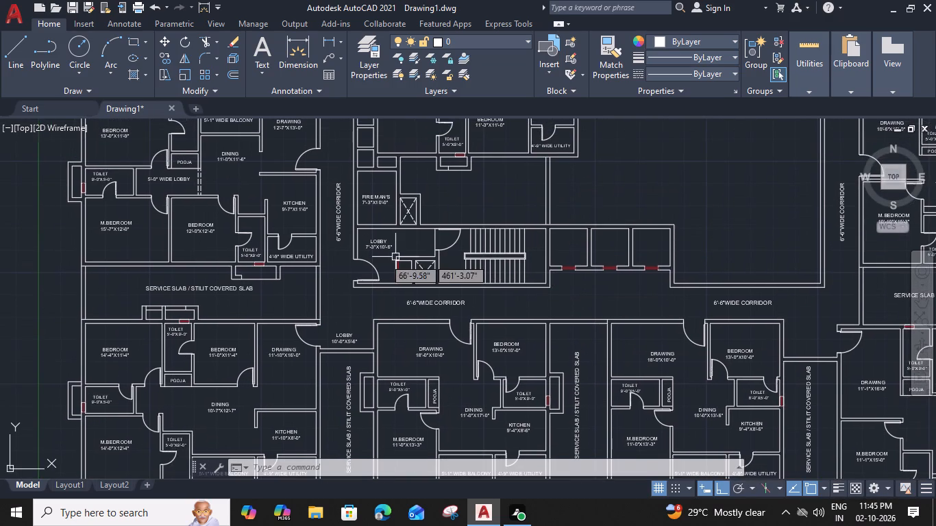
{"action": "left_click", "coordinate": [386, 234]}
{"action": "type", "text": "CO"}
{"action": "key", "text": "space"}
{"action": "left_click", "coordinate": [404, 236]}
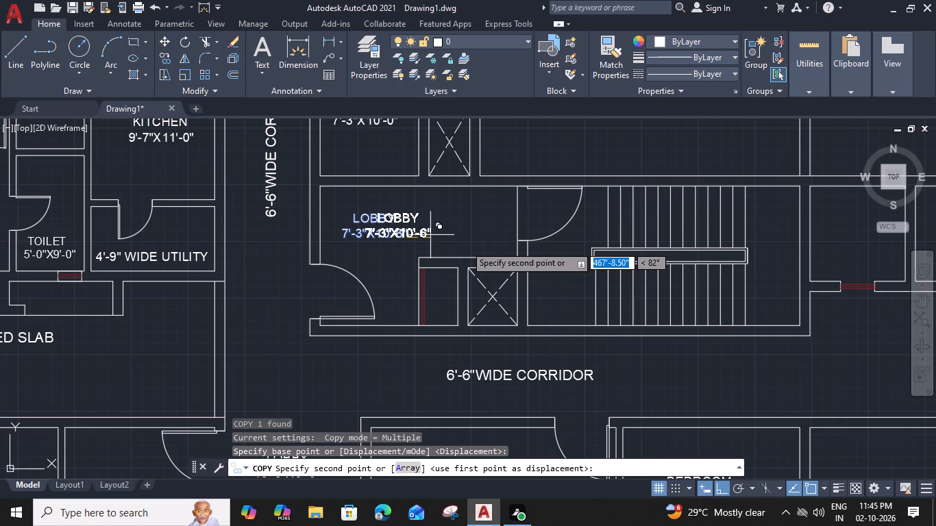
{"action": "middle_click_drag", "start_coordinate": [780, 249], "coordinate": [780, 249]}
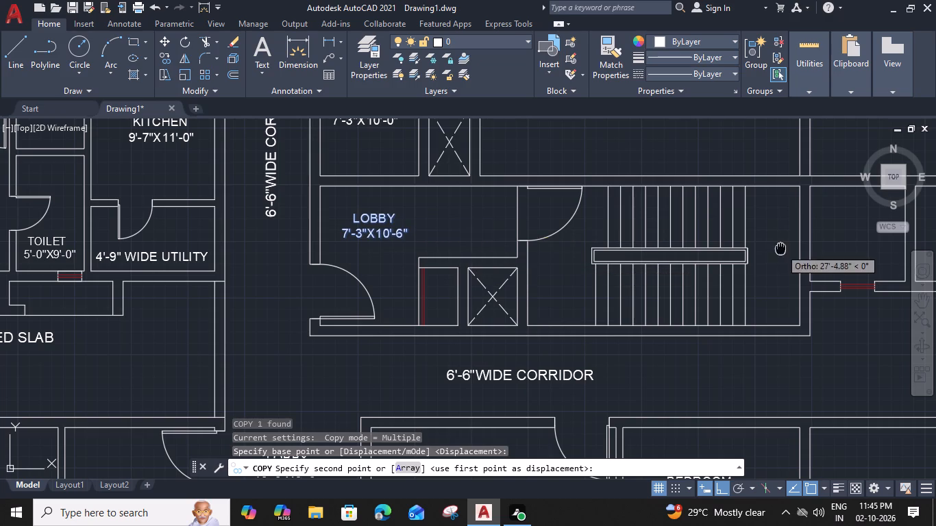
{"action": "middle_click_drag", "start_coordinate": [780, 249], "coordinate": [546, 258]}
{"action": "left_click", "coordinate": [654, 247]}
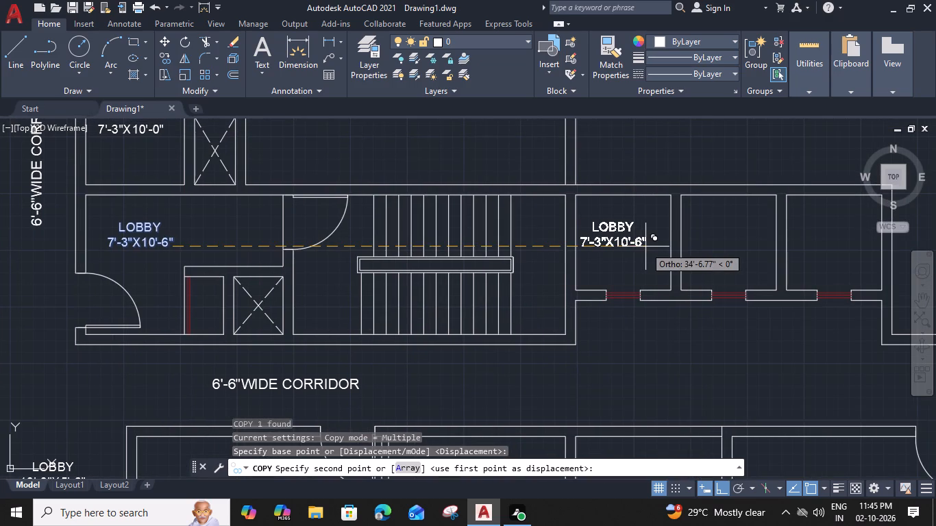
{"action": "key", "text": "Escape"}
Change the copied label's text to LIFT on the first line and 7'-0"X7'-0" on the second.
{"action": "double_click", "coordinate": [638, 242]}
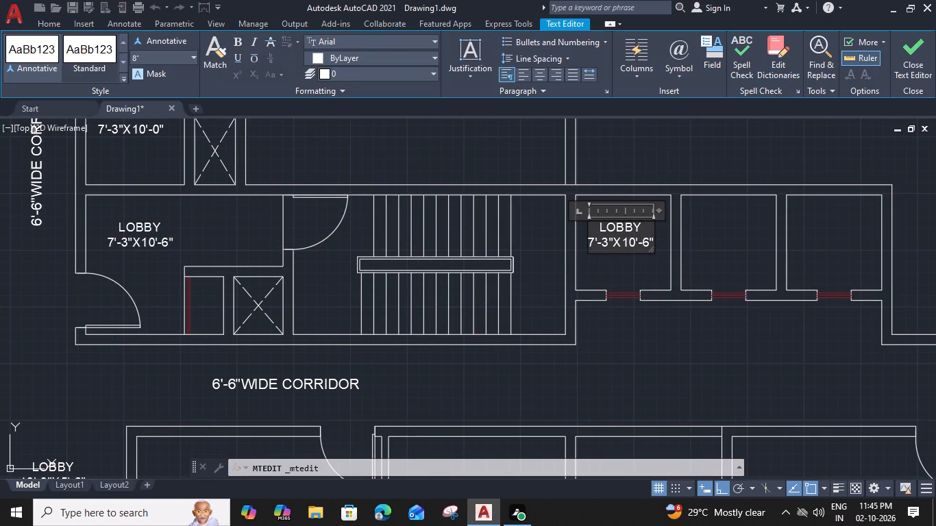
{"action": "scroll", "coordinate": [640, 238], "scroll_direction": "up", "scroll_amount": 2}
{"action": "left_click_drag", "start_coordinate": [641, 214], "coordinate": [558, 228]}
{"action": "type", "text": "IFT"}
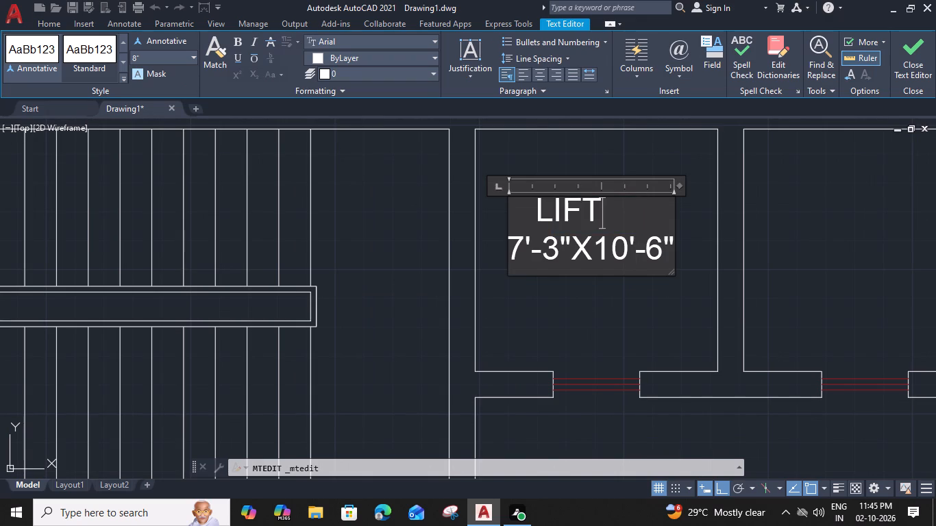
{"action": "left_click_drag", "start_coordinate": [562, 247], "coordinate": [547, 247]}
{"action": "left_click_drag", "start_coordinate": [547, 247], "coordinate": [549, 247]}
{"action": "key", "text": "0"}
{"action": "left_click_drag", "start_coordinate": [626, 251], "coordinate": [596, 248]}
{"action": "key", "text": "7"}
{"action": "left_click_drag", "start_coordinate": [643, 239], "coordinate": [634, 240]}
{"action": "key", "text": "0"}
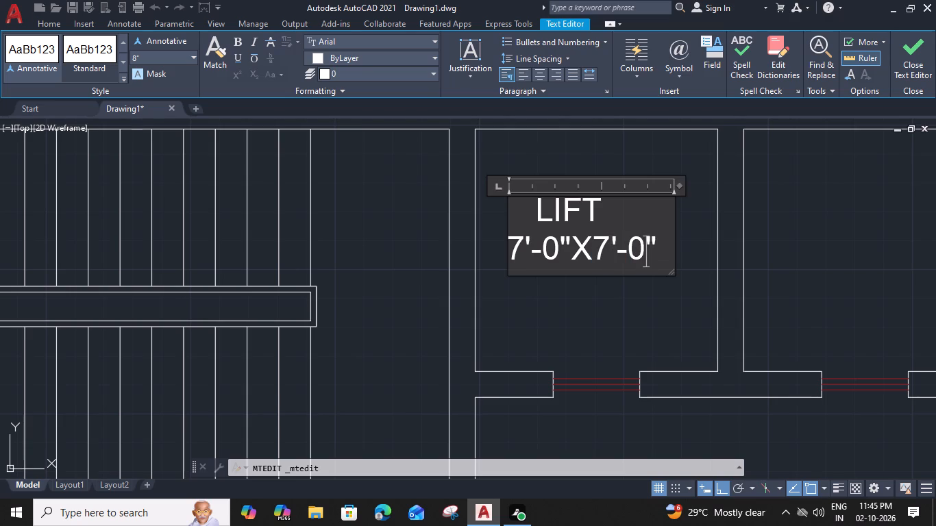
Narrow the lift label's text frame to about 4'-4" and indent the word LIFT by one more space.
{"action": "left_click_drag", "start_coordinate": [678, 188], "coordinate": [663, 190]}
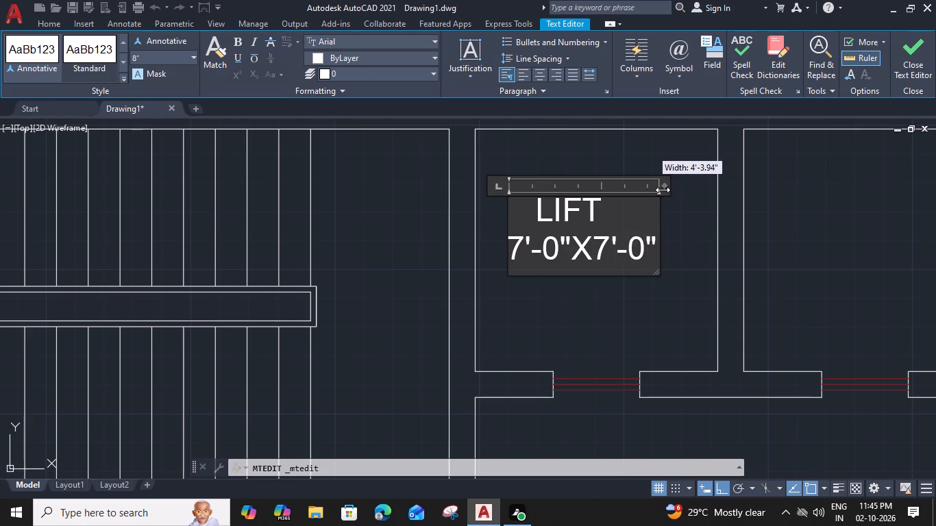
{"action": "left_click_drag", "start_coordinate": [663, 190], "coordinate": [662, 190]}
{"action": "left_click", "coordinate": [538, 214]}
{"action": "key", "text": "space"}
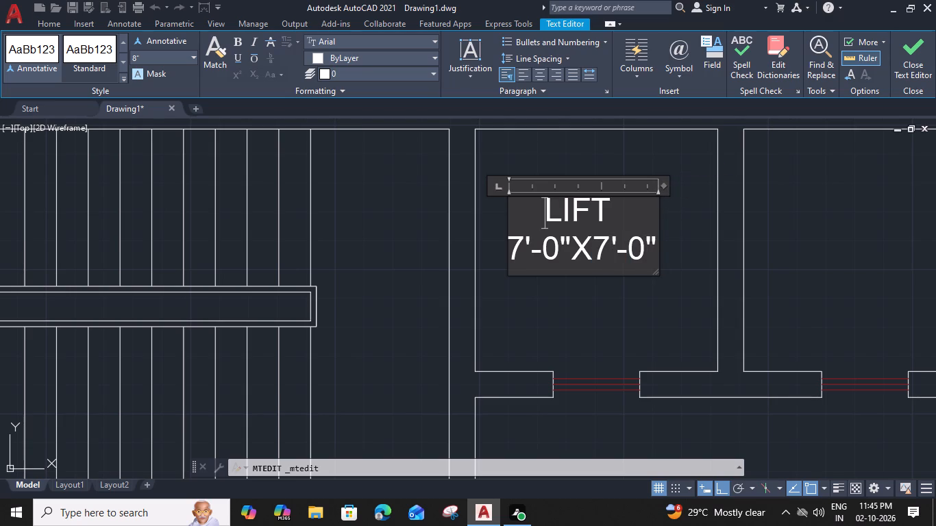
{"action": "left_click", "coordinate": [648, 313]}
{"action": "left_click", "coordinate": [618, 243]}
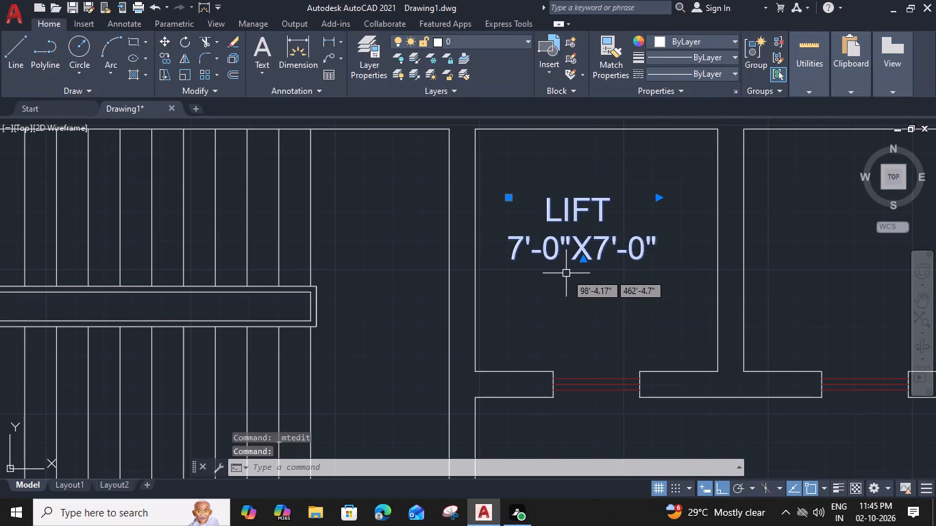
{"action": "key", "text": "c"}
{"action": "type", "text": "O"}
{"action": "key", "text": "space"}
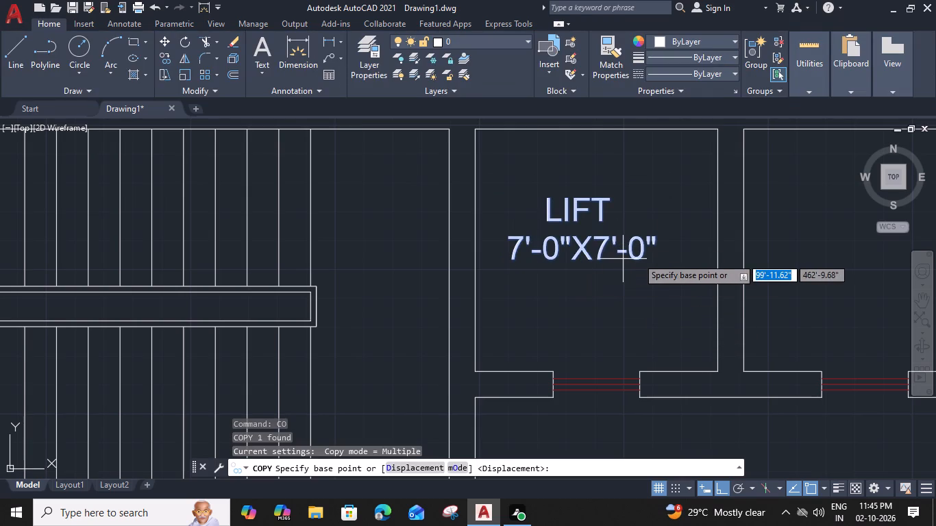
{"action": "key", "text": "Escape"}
Move the LIFT label about 7.6" east and a little south to centre it in the first shaft.
{"action": "left_click", "coordinate": [644, 253]}
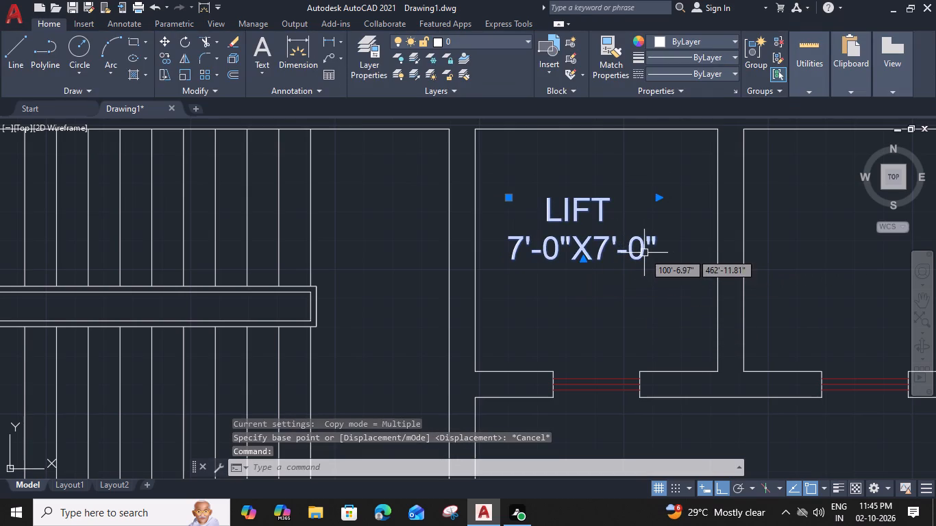
{"action": "key", "text": "m"}
{"action": "key", "text": "space"}
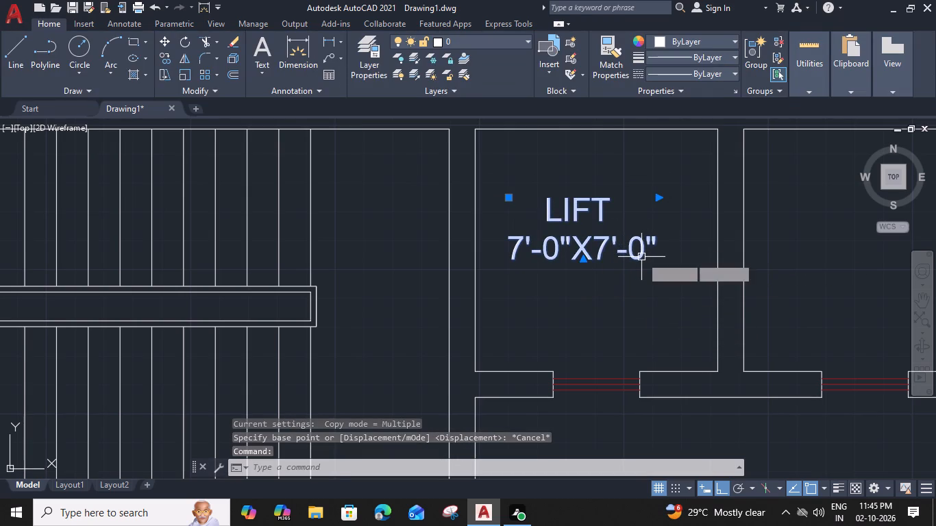
{"action": "left_click", "coordinate": [648, 255]}
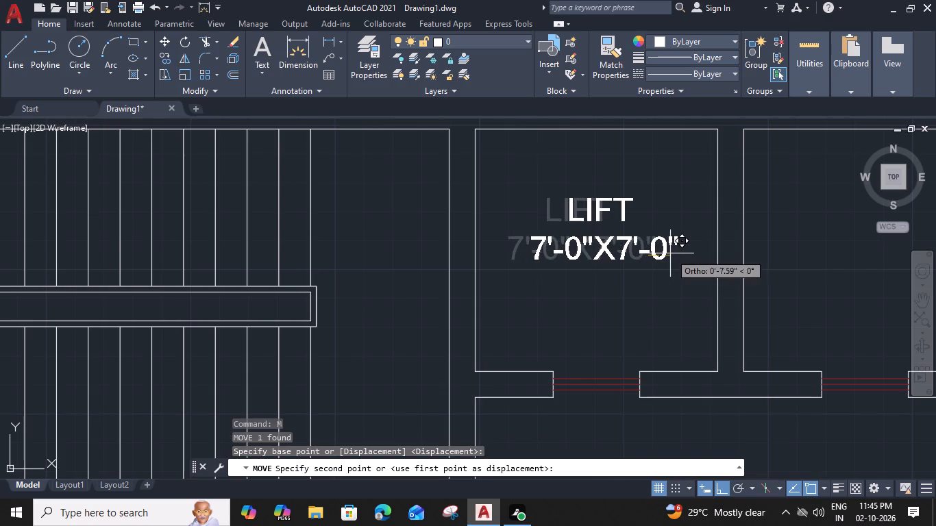
{"action": "left_click", "coordinate": [670, 253]}
{"action": "left_click", "coordinate": [644, 256]}
{"action": "left_click", "coordinate": [595, 250]}
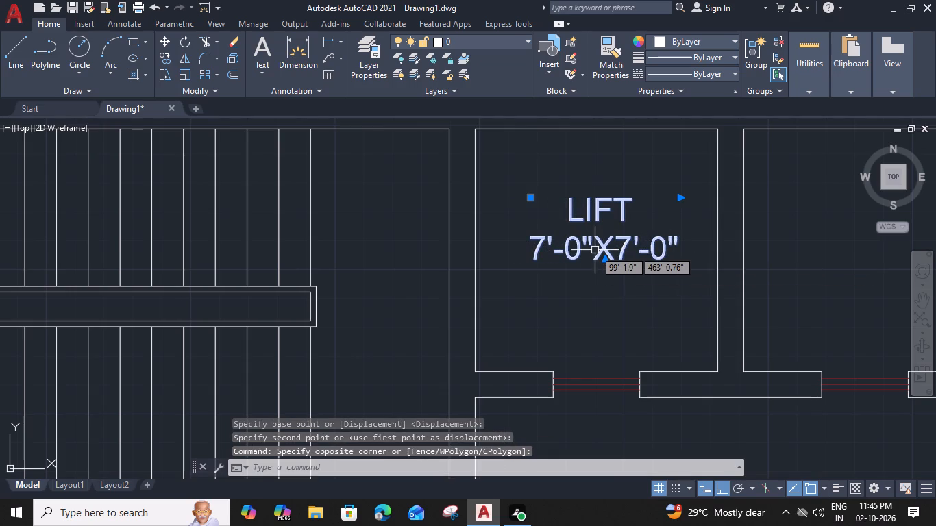
{"action": "type", "text": "M"}
{"action": "key", "text": "space"}
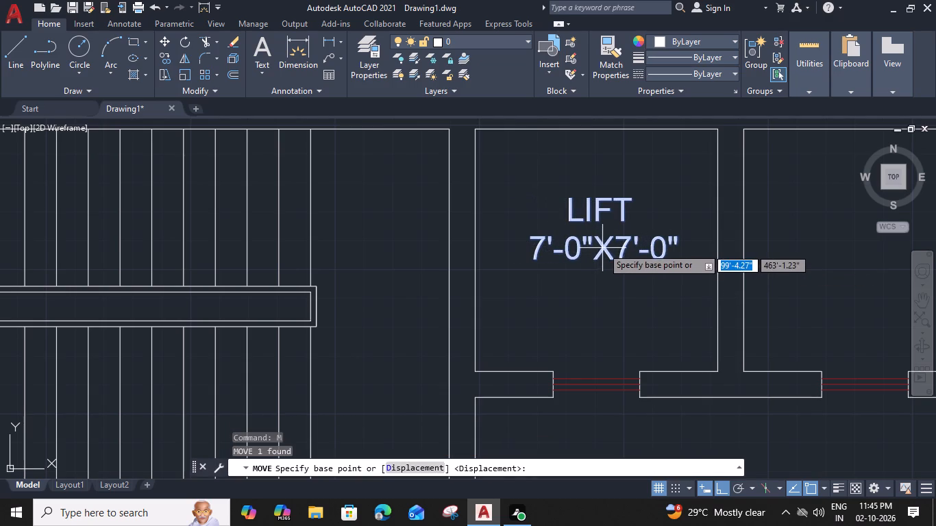
{"action": "left_click", "coordinate": [534, 260]}
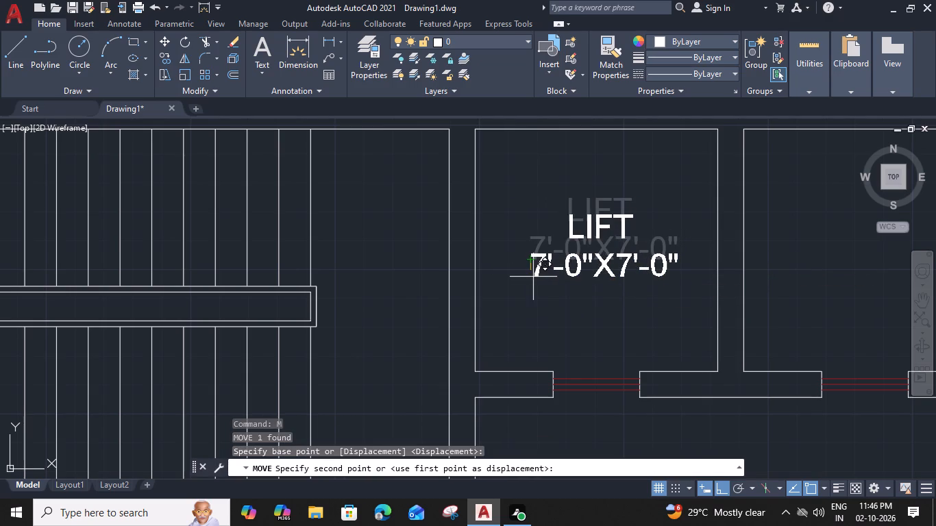
{"action": "left_click", "coordinate": [532, 287]}
Copy the LIFT 7'-0"X7'-0" label into the second and third shafts, using matching east wall midpoints.
{"action": "left_click", "coordinate": [585, 276]}
{"action": "left_click", "coordinate": [537, 288]}
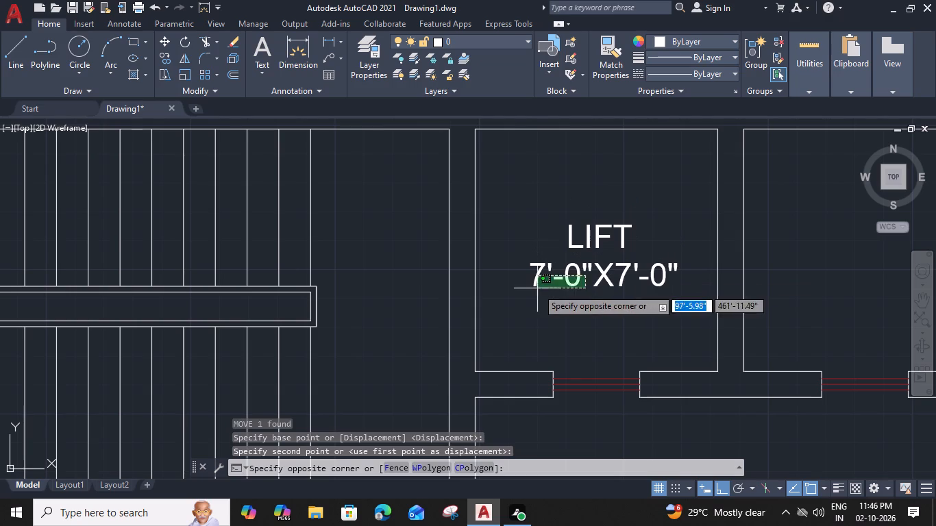
{"action": "type", "text": "CO"}
{"action": "key", "text": "space"}
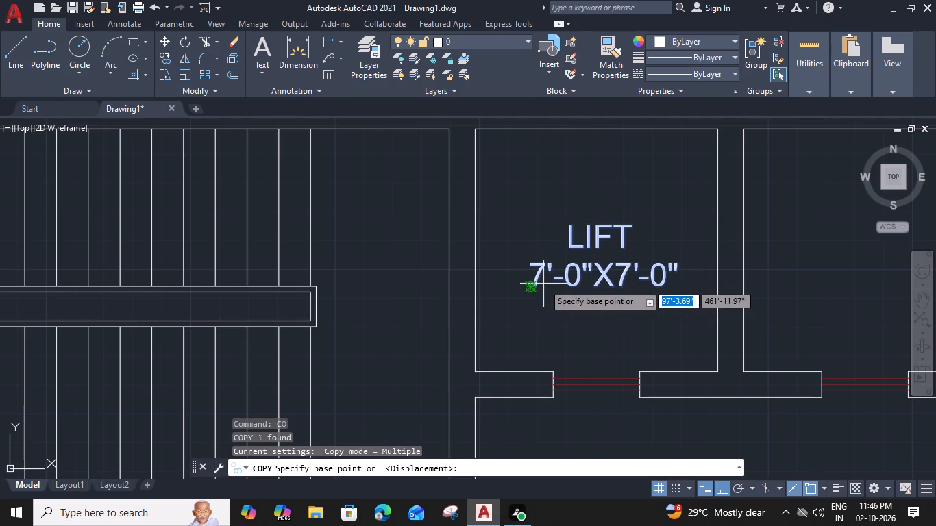
{"action": "left_click", "coordinate": [715, 253]}
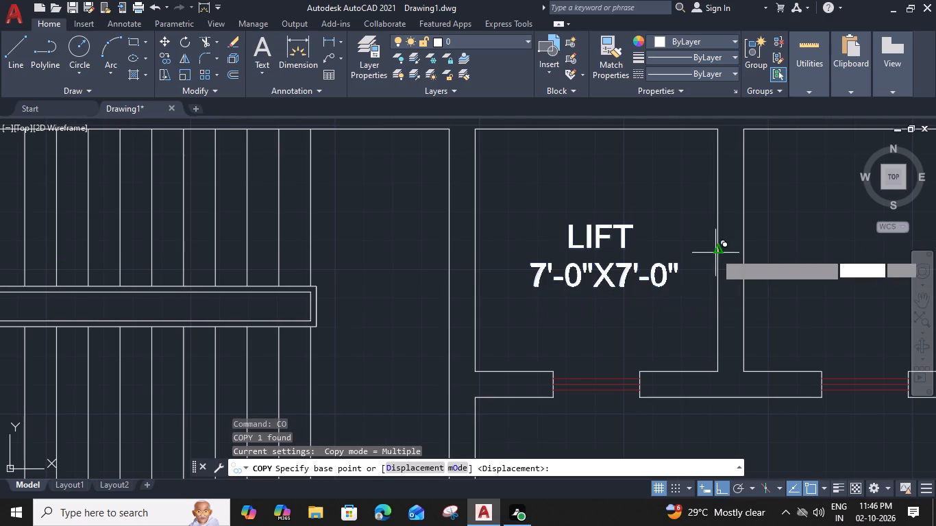
{"action": "middle_click_drag", "start_coordinate": [749, 247], "coordinate": [473, 271]}
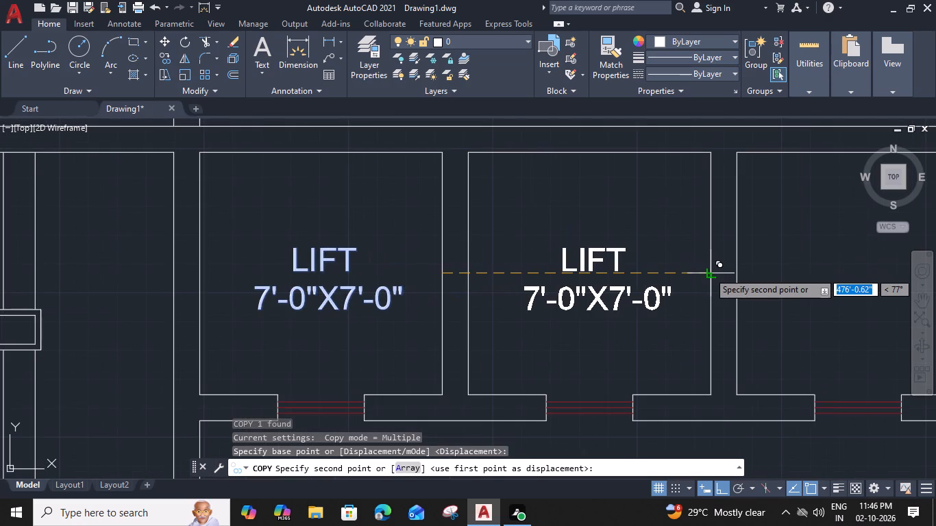
{"action": "left_click", "coordinate": [709, 271]}
{"action": "middle_click_drag", "start_coordinate": [765, 266], "coordinate": [409, 295]}
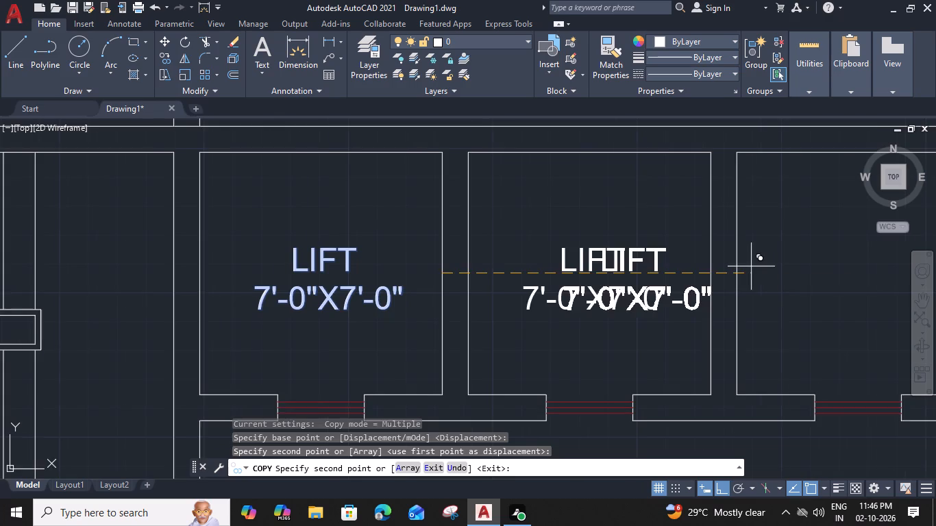
{"action": "left_click", "coordinate": [621, 292]}
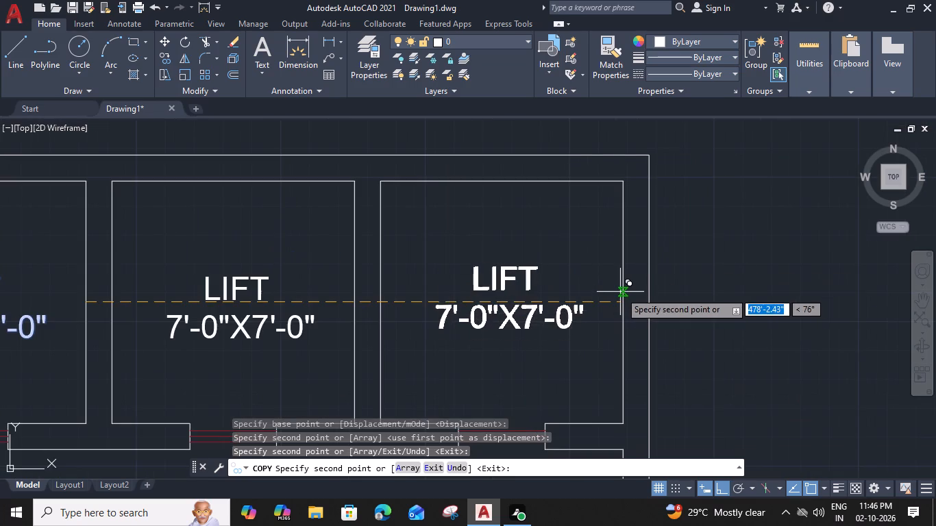
{"action": "key", "text": "Escape"}
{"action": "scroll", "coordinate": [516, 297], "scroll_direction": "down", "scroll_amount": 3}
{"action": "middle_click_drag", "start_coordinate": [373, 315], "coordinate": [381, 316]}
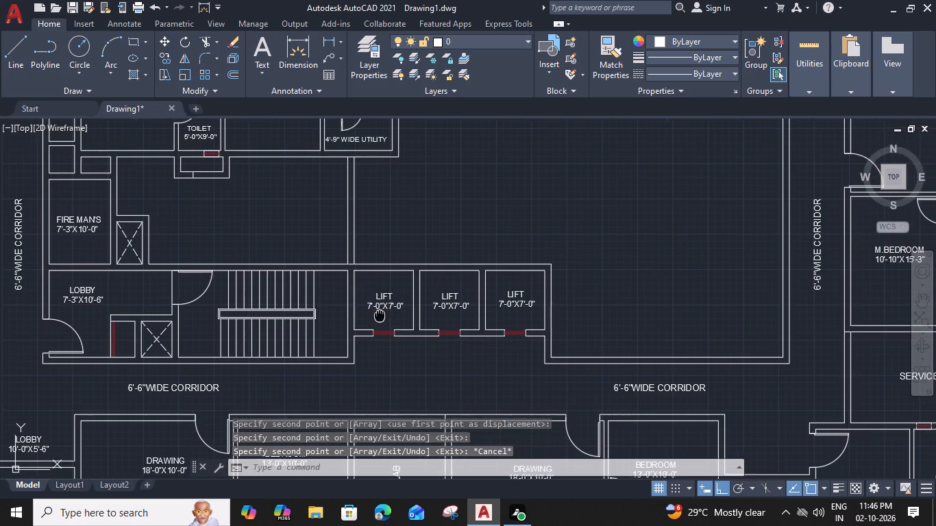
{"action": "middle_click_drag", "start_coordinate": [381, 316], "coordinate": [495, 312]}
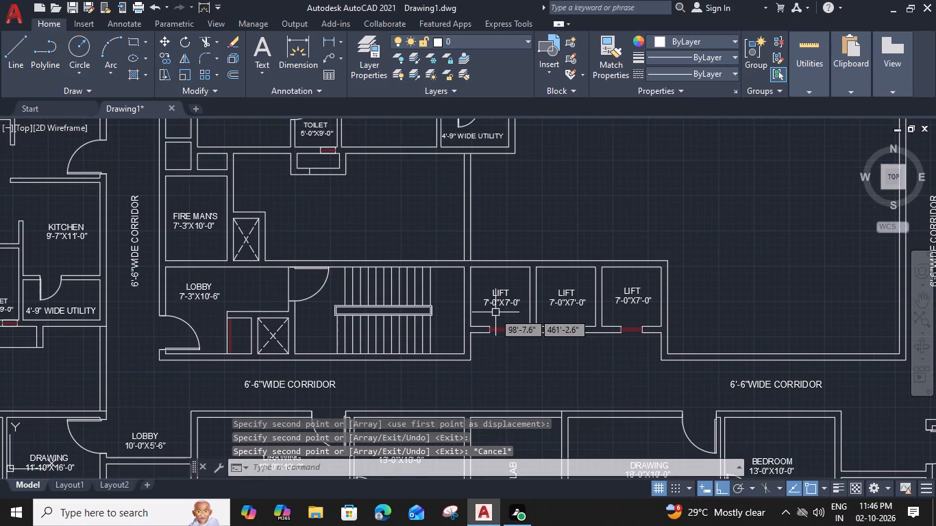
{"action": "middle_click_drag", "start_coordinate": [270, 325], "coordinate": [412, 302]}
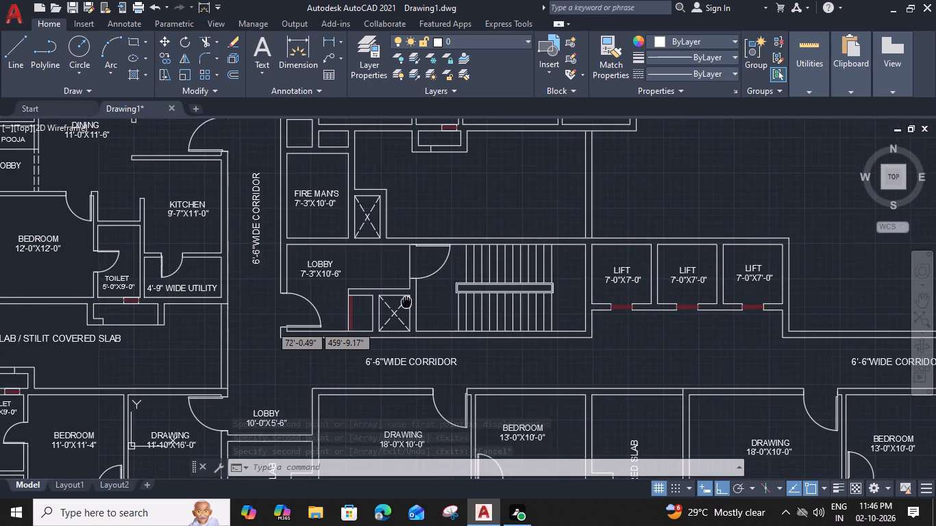
Draw a line across the entrance door opening between the DRAWING 11'-10"X16'-0" room and the LOBBY 10'-0"X5'-6".
{"action": "middle_click_drag", "start_coordinate": [412, 302], "coordinate": [426, 312]}
{"action": "scroll", "coordinate": [395, 288], "scroll_direction": "down", "scroll_amount": 1}
{"action": "middle_click_drag", "start_coordinate": [393, 288], "coordinate": [404, 307]}
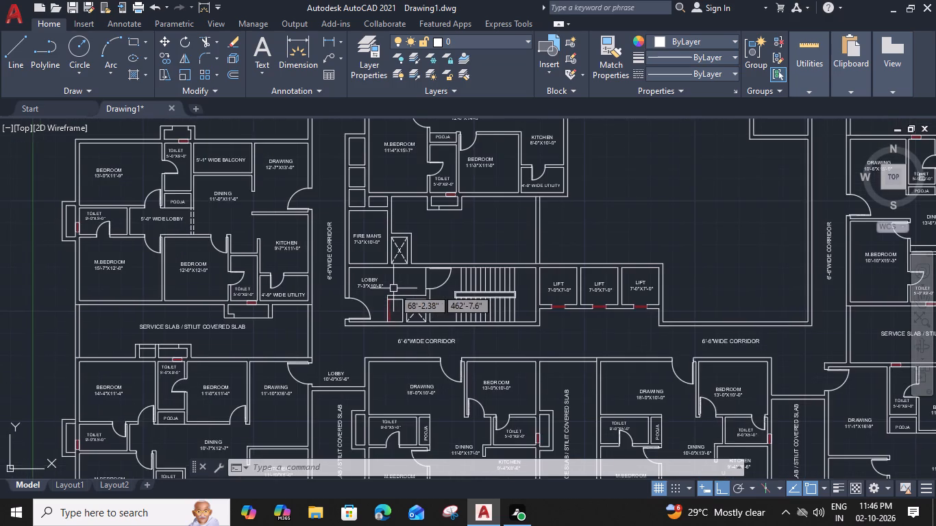
{"action": "middle_click_drag", "start_coordinate": [404, 307], "coordinate": [224, 368]}
{"action": "scroll", "coordinate": [478, 273], "scroll_direction": "down", "scroll_amount": 2}
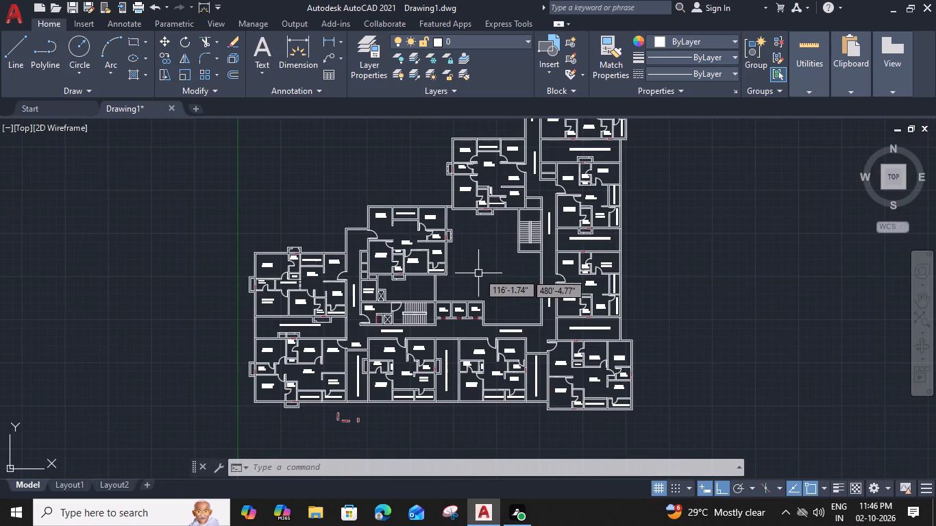
{"action": "middle_click_drag", "start_coordinate": [478, 272], "coordinate": [423, 268]}
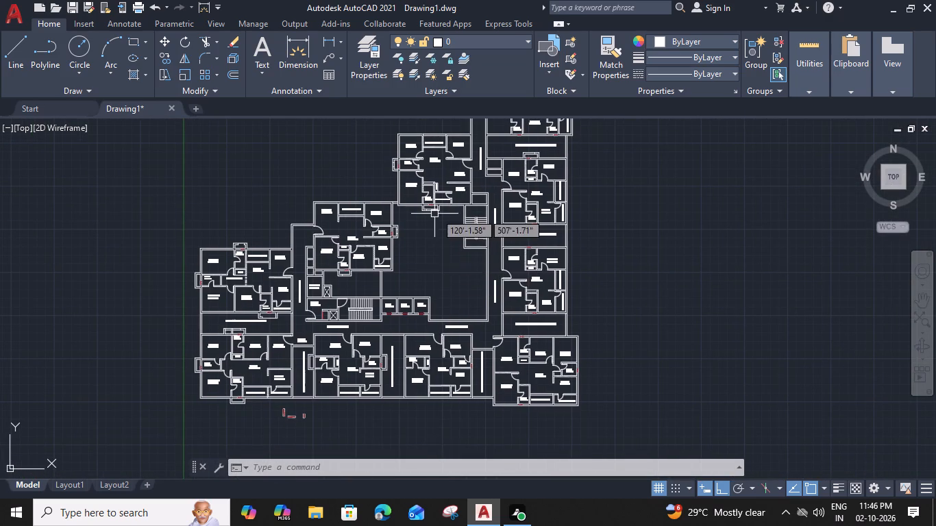
{"action": "scroll", "coordinate": [473, 217], "scroll_direction": "up", "scroll_amount": 2}
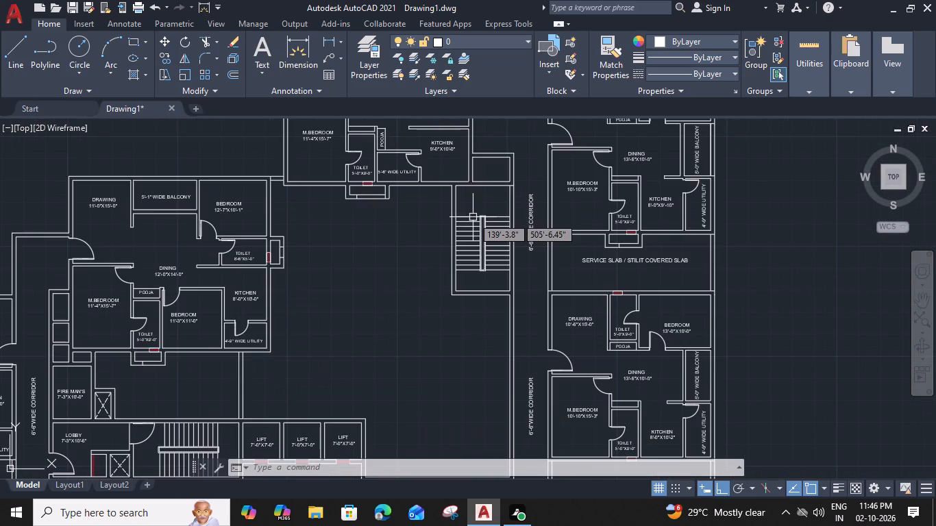
{"action": "scroll", "coordinate": [472, 219], "scroll_direction": "down", "scroll_amount": 2}
{"action": "middle_click_drag", "start_coordinate": [365, 310], "coordinate": [491, 306]}
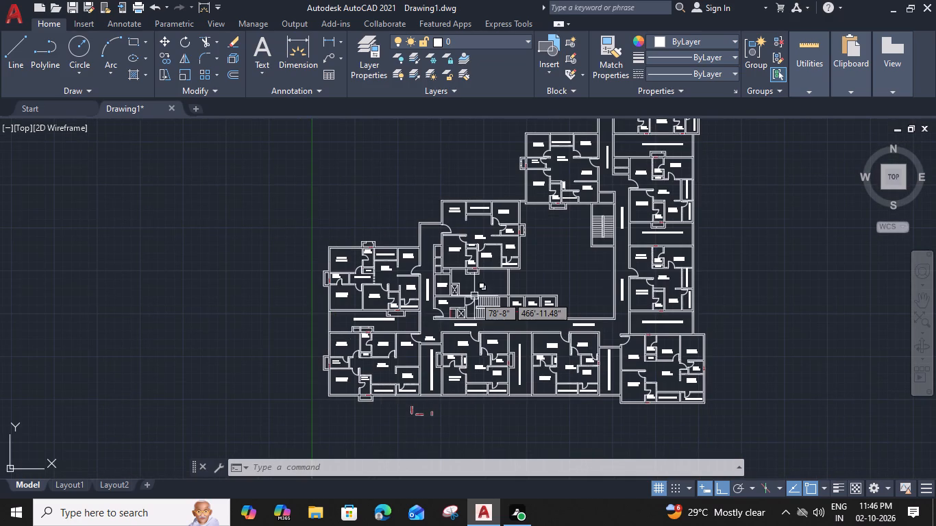
{"action": "type", "text": "L"}
{"action": "key", "text": "space"}
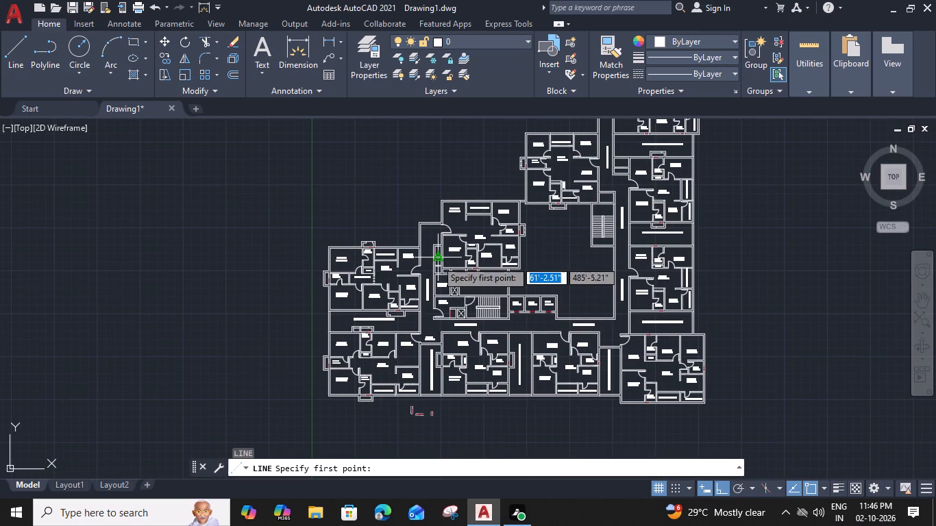
{"action": "scroll", "coordinate": [428, 381], "scroll_direction": "up", "scroll_amount": 4}
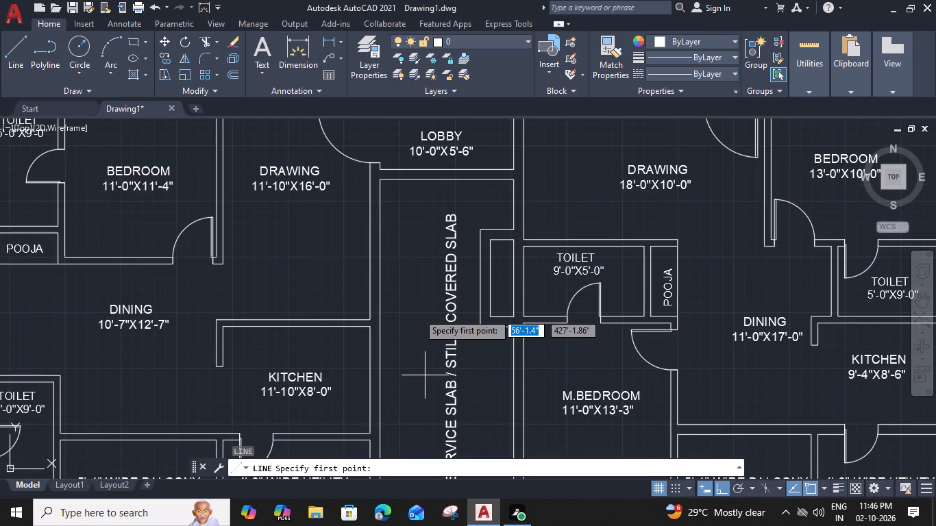
{"action": "middle_click_drag", "start_coordinate": [389, 141], "coordinate": [394, 320]}
{"action": "left_click", "coordinate": [385, 339]}
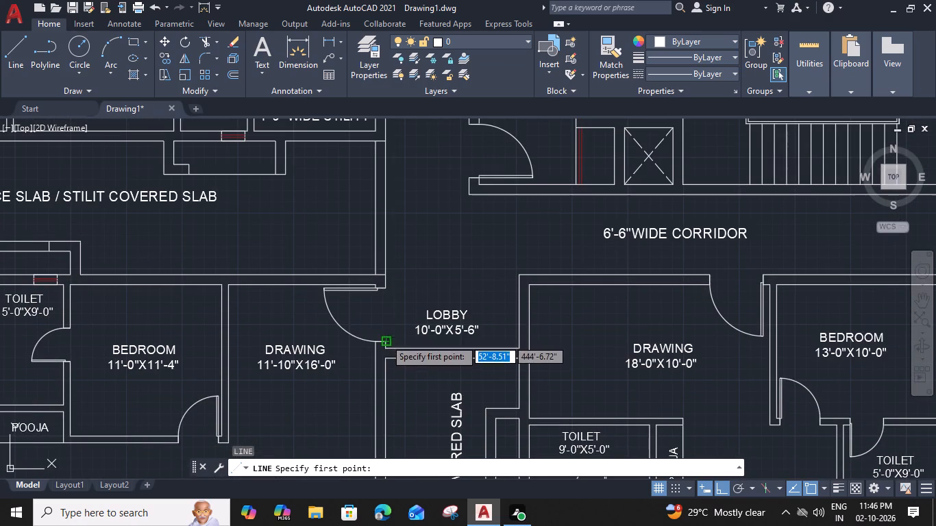
{"action": "left_click", "coordinate": [386, 287]}
{"action": "key", "text": "Escape"}
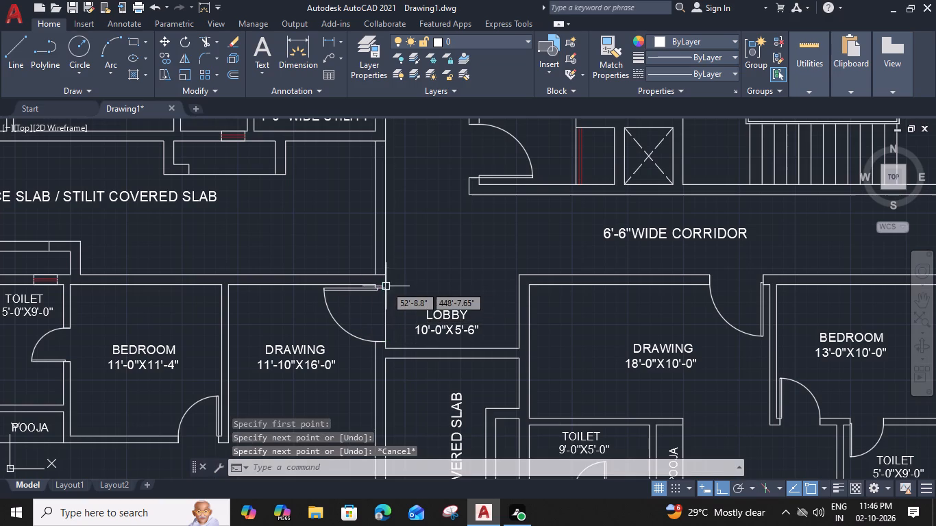
Draw a line across the corridor-side door opening of the LOBBY 7'-3"X10'-6", flush with the outer wall face.
{"action": "middle_click_drag", "start_coordinate": [449, 241], "coordinate": [443, 375]}
{"action": "key", "text": "space"}
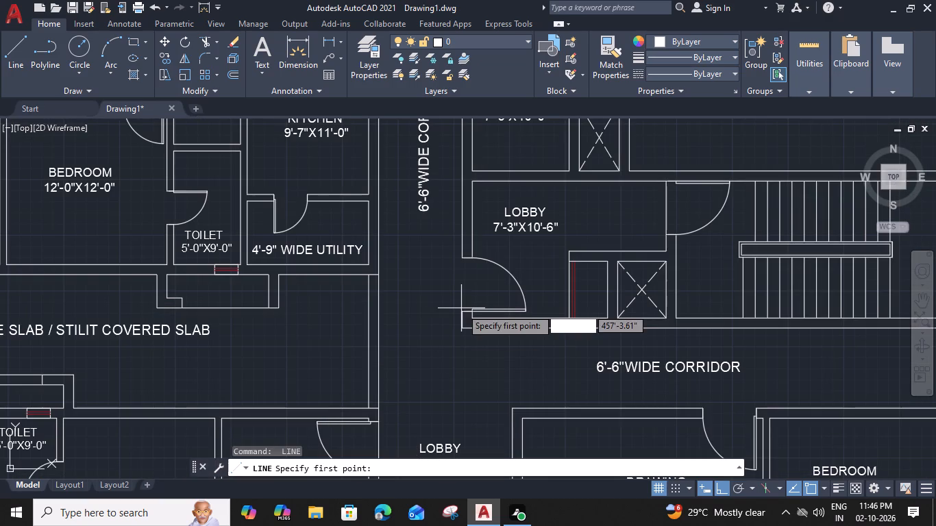
{"action": "left_click", "coordinate": [460, 310]}
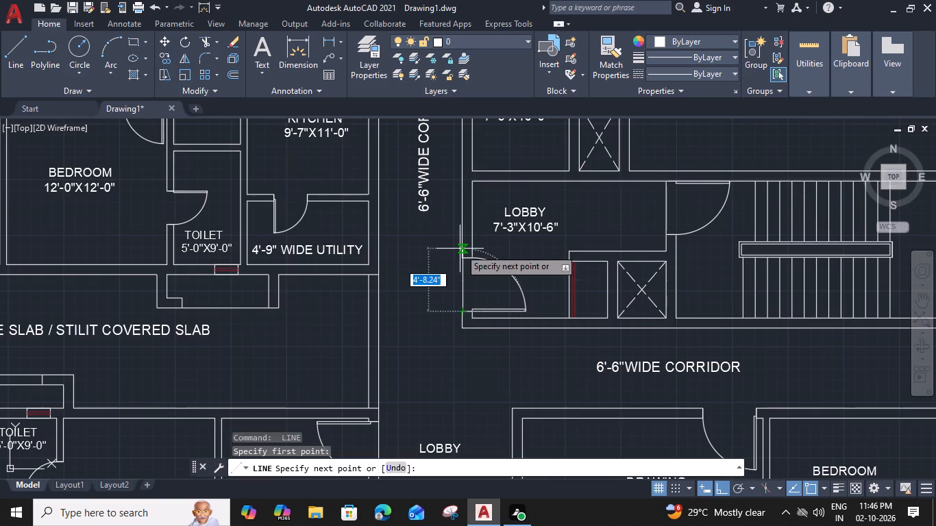
{"action": "left_click", "coordinate": [462, 260]}
{"action": "key", "text": "Escape"}
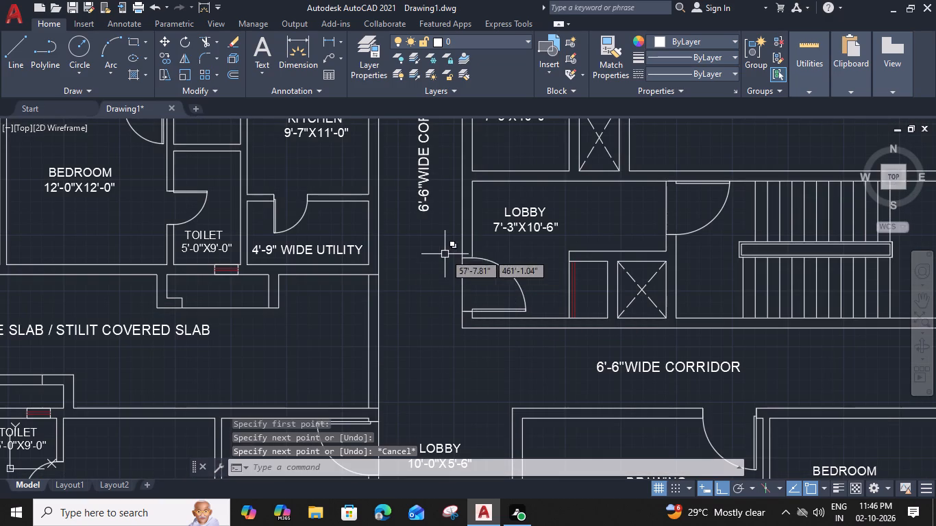
Draw a line across the corridor door opening of the DRAWING 12'-7"X13'-0" room, between the outer jamb corners.
{"action": "middle_click_drag", "start_coordinate": [443, 247], "coordinate": [434, 525]}
{"action": "key", "text": "space"}
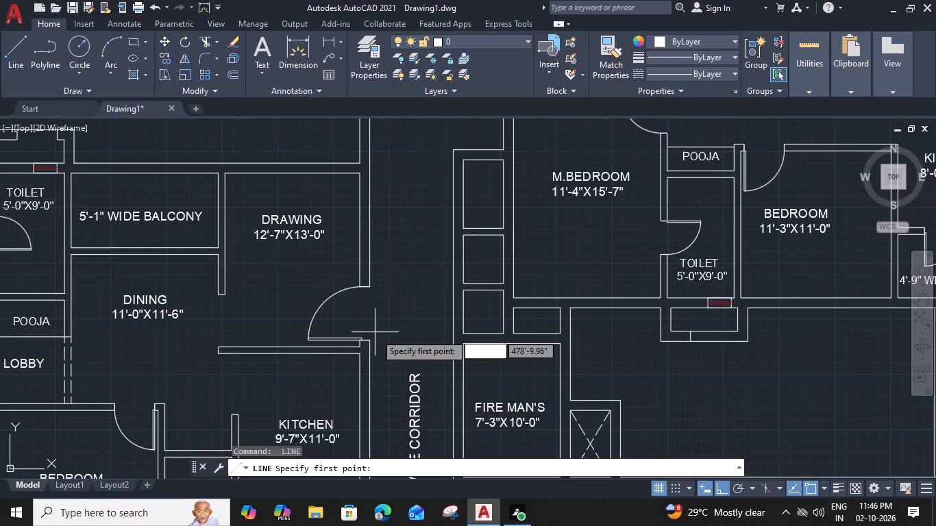
{"action": "left_click", "coordinate": [373, 337]}
{"action": "left_click", "coordinate": [370, 288]}
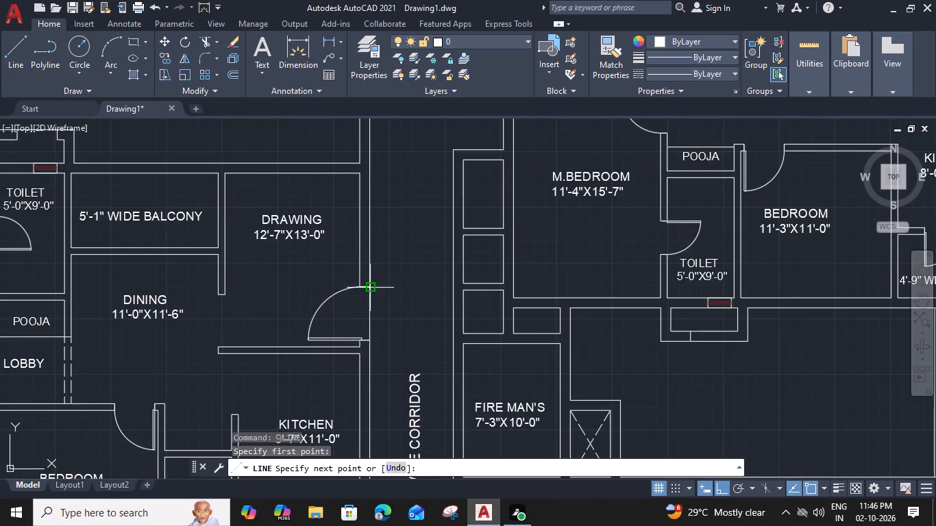
{"action": "key", "text": "Escape"}
Draw a line across the entrance door opening of the DRAWING 11'-0"X15'-0" room, between the outer jamb corners.
{"action": "middle_click_drag", "start_coordinate": [409, 262], "coordinate": [386, 485]}
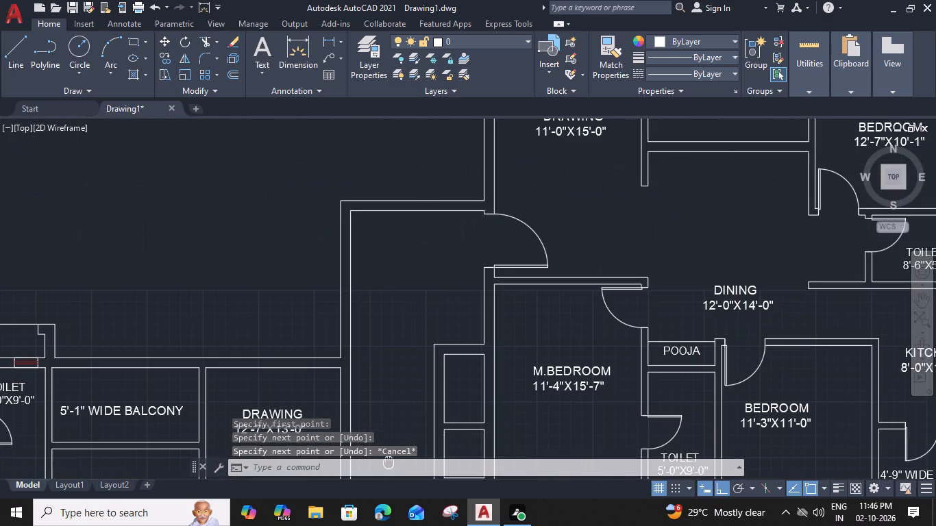
{"action": "key", "text": "space"}
{"action": "left_click", "coordinate": [480, 296]}
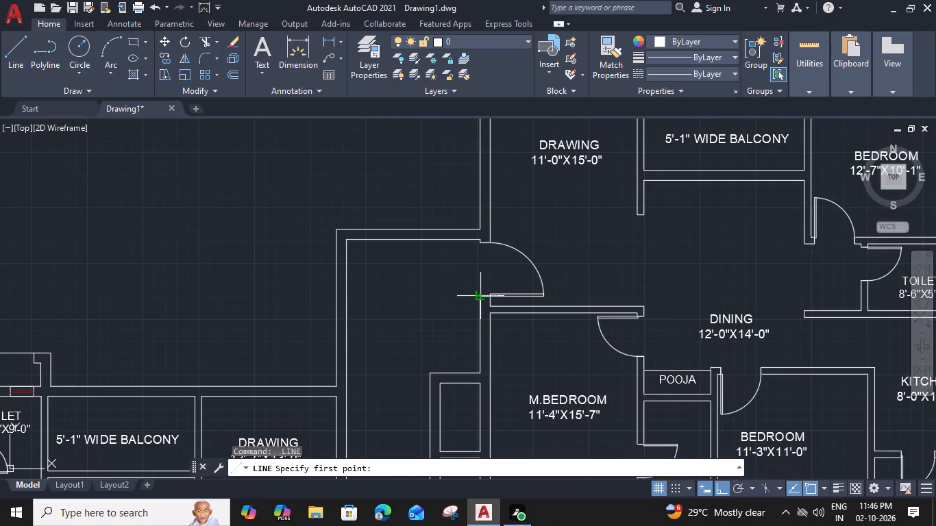
{"action": "left_click", "coordinate": [481, 245]}
{"action": "key", "text": "Escape"}
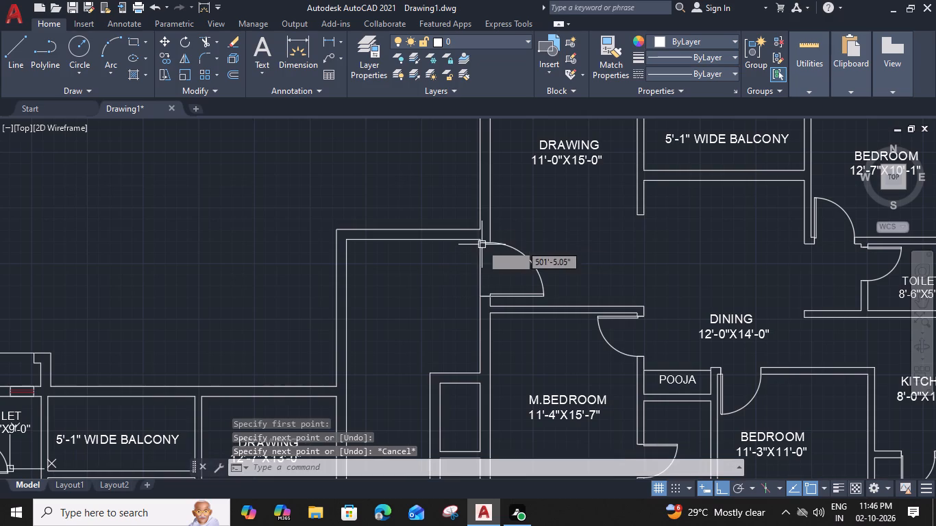
Draw a line across the corridor door opening of the DRAWING 11'-7"X11'-0" room, along the corridor wall face.
{"action": "scroll", "coordinate": [567, 249], "scroll_direction": "down", "scroll_amount": 3}
{"action": "middle_click_drag", "start_coordinate": [602, 262], "coordinate": [303, 292]}
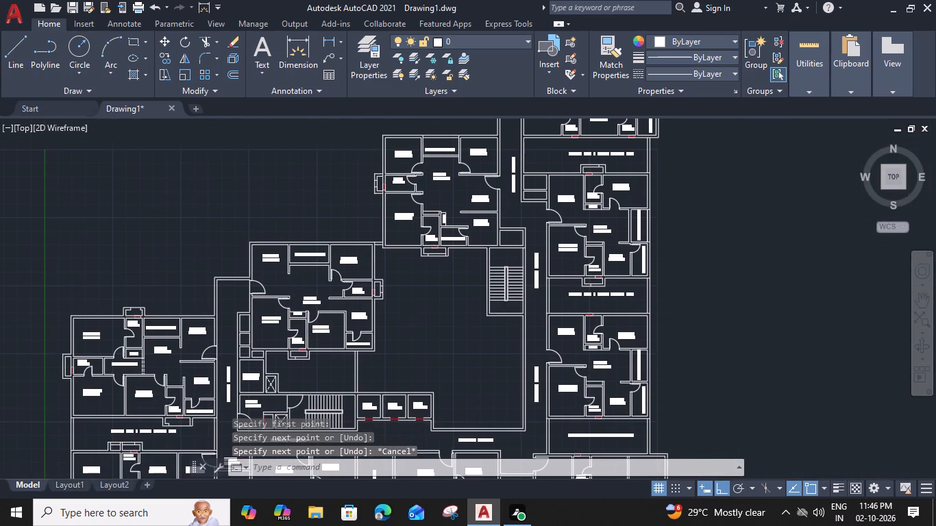
{"action": "middle_click_drag", "start_coordinate": [408, 230], "coordinate": [250, 327]}
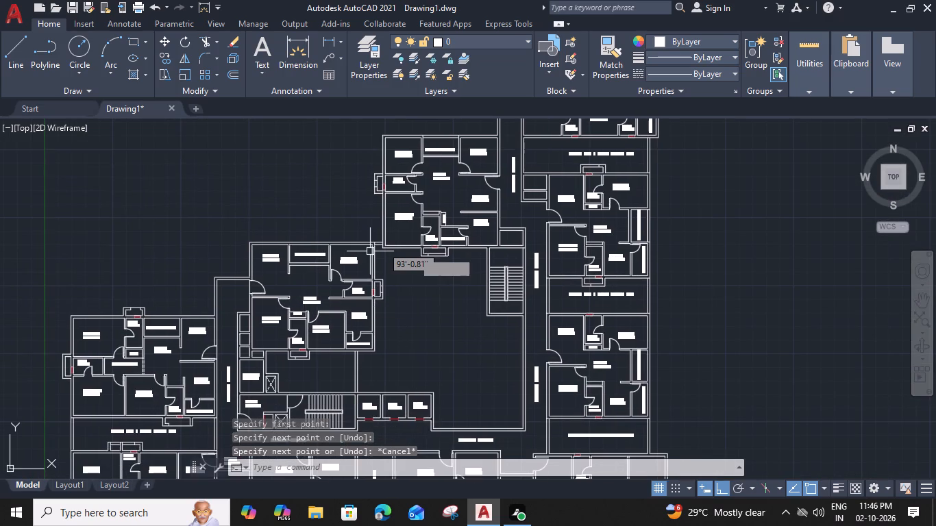
{"action": "key", "text": "space"}
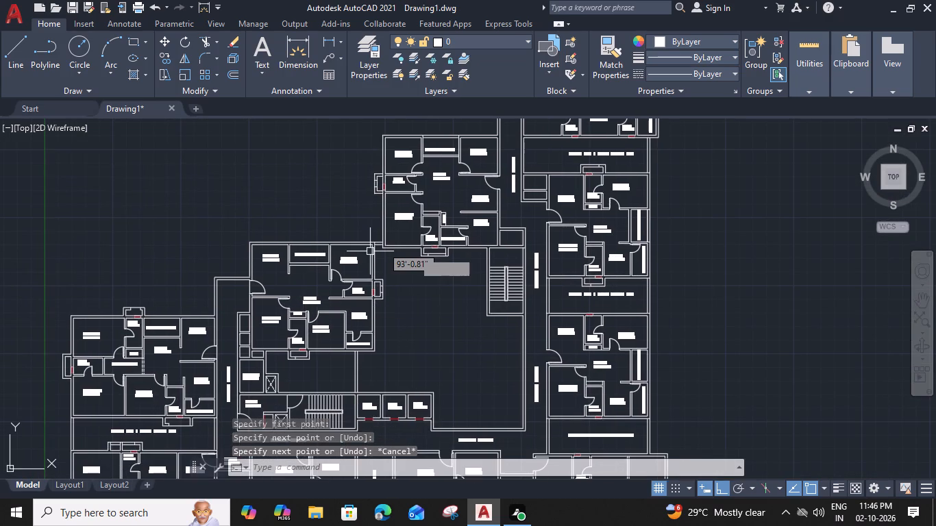
{"action": "scroll", "coordinate": [342, 281], "scroll_direction": "up", "scroll_amount": 2}
{"action": "left_click", "coordinate": [341, 288]}
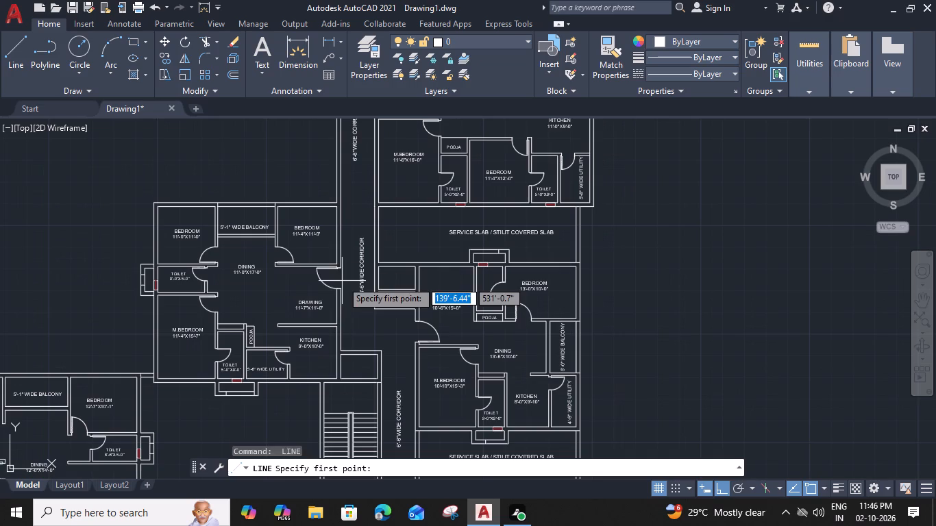
{"action": "left_click", "coordinate": [341, 266]}
{"action": "key", "text": "Escape"}
Draw a 4' line across the corridor door opening of the DRAWING 11'-1"X15'-7" room in the northernmost flat.
{"action": "middle_click_drag", "start_coordinate": [362, 236], "coordinate": [359, 405]}
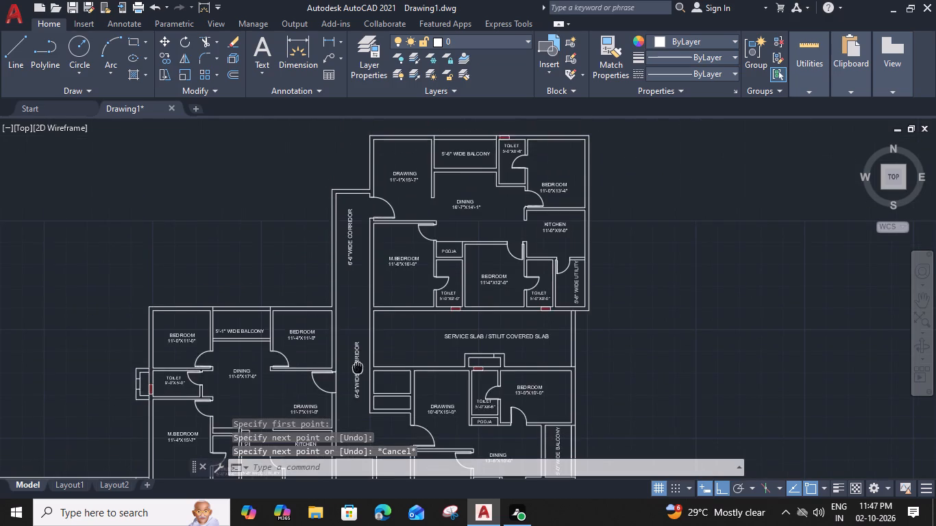
{"action": "scroll", "coordinate": [376, 263], "scroll_direction": "up", "scroll_amount": 2}
{"action": "key", "text": "space"}
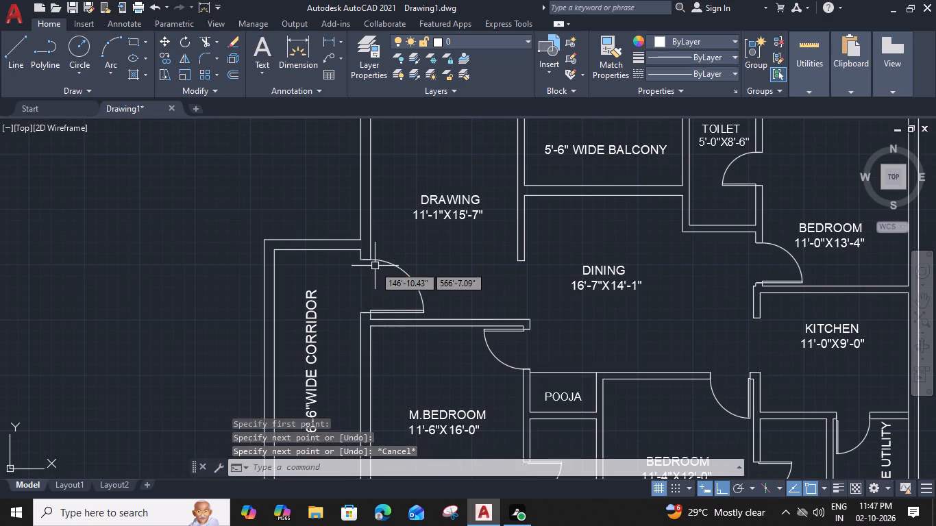
{"action": "left_click", "coordinate": [359, 259]}
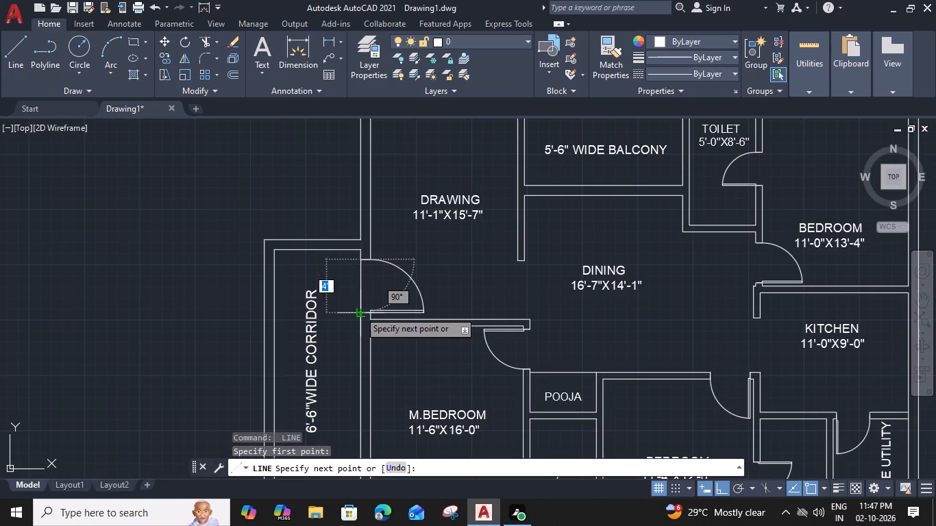
{"action": "left_click", "coordinate": [360, 314]}
{"action": "key", "text": "Escape"}
Draw a line across the entrance door opening of the DRAWING 10'-6"X15'-0" room in the flat with the 13'-6"X10'-0" dining.
{"action": "middle_click_drag", "start_coordinate": [349, 382], "coordinate": [349, 339]}
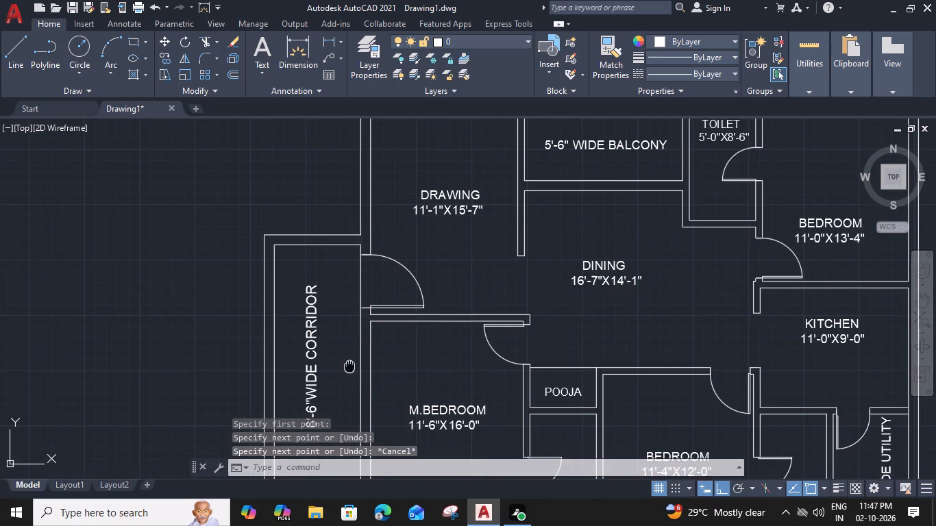
{"action": "middle_click_drag", "start_coordinate": [349, 339], "coordinate": [358, 176]}
{"action": "scroll", "coordinate": [375, 254], "scroll_direction": "down", "scroll_amount": 1}
{"action": "middle_click_drag", "start_coordinate": [400, 373], "coordinate": [412, 177]}
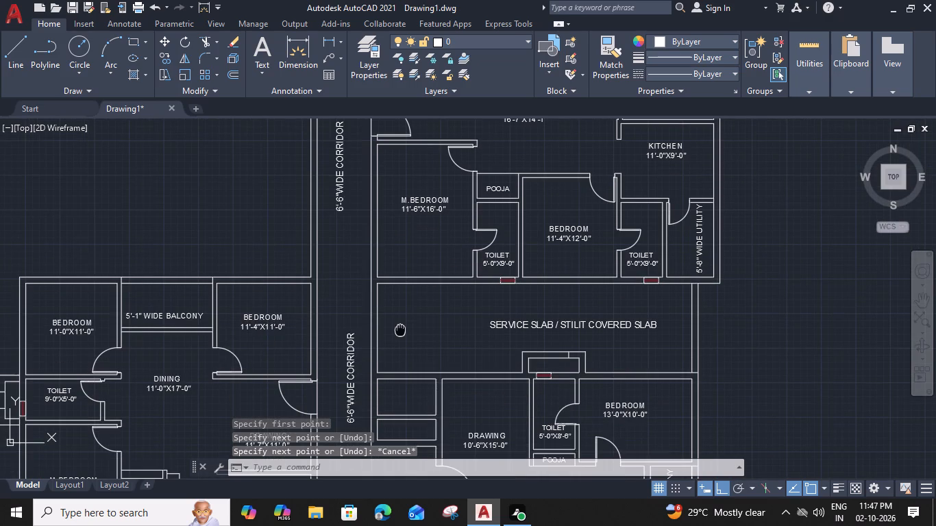
{"action": "scroll", "coordinate": [452, 325], "scroll_direction": "up", "scroll_amount": 1}
{"action": "key", "text": "space"}
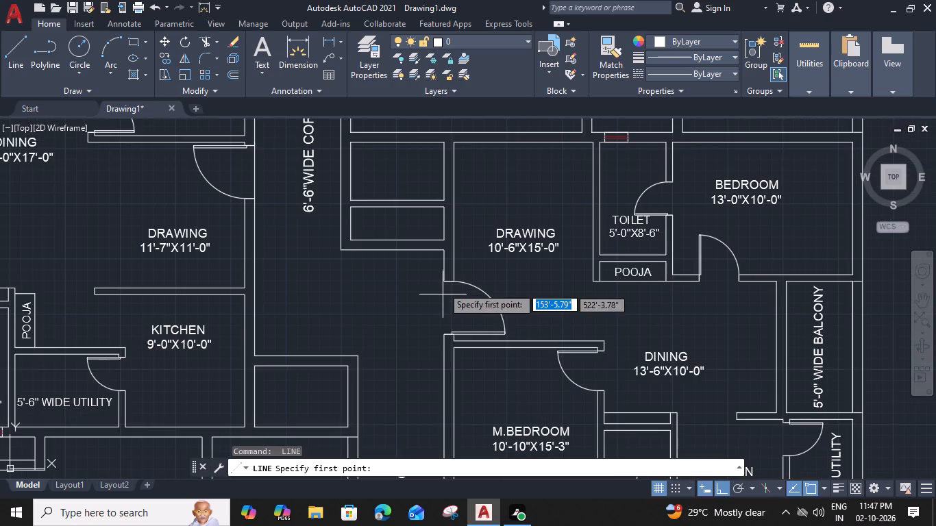
{"action": "left_click", "coordinate": [445, 279]}
{"action": "left_click", "coordinate": [446, 341]}
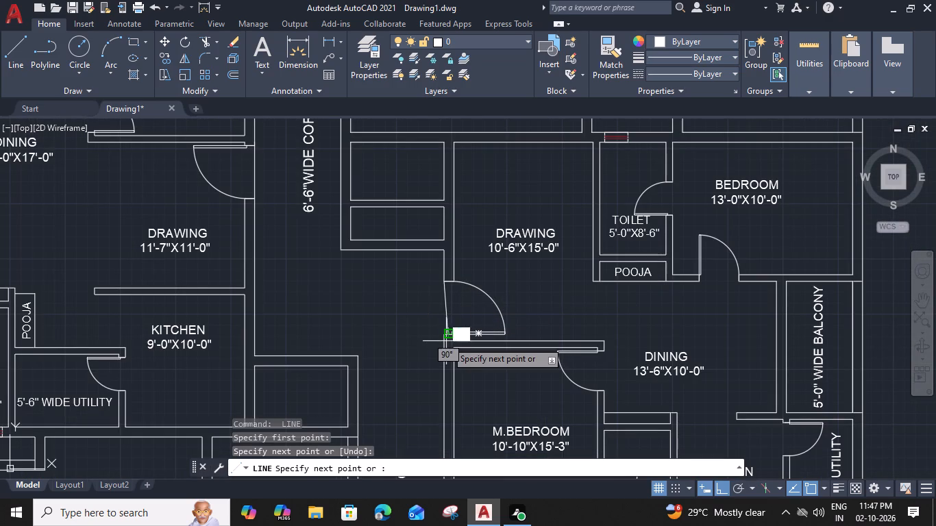
{"action": "key", "text": "Escape"}
Stretch the south end of that door line to the jamb's outer corner so it runs vertically along the corridor wall face.
{"action": "scroll", "coordinate": [446, 314], "scroll_direction": "up", "scroll_amount": 3}
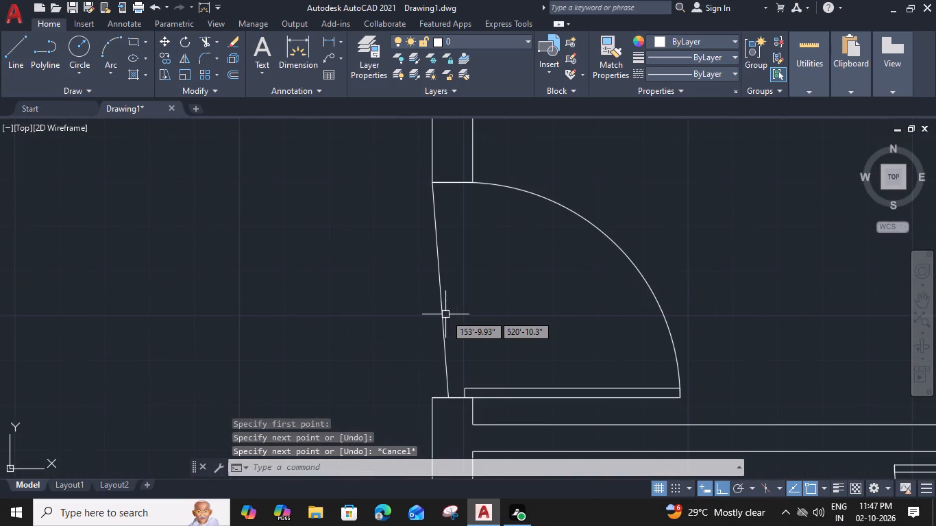
{"action": "left_click", "coordinate": [441, 316]}
{"action": "left_click", "coordinate": [447, 397]}
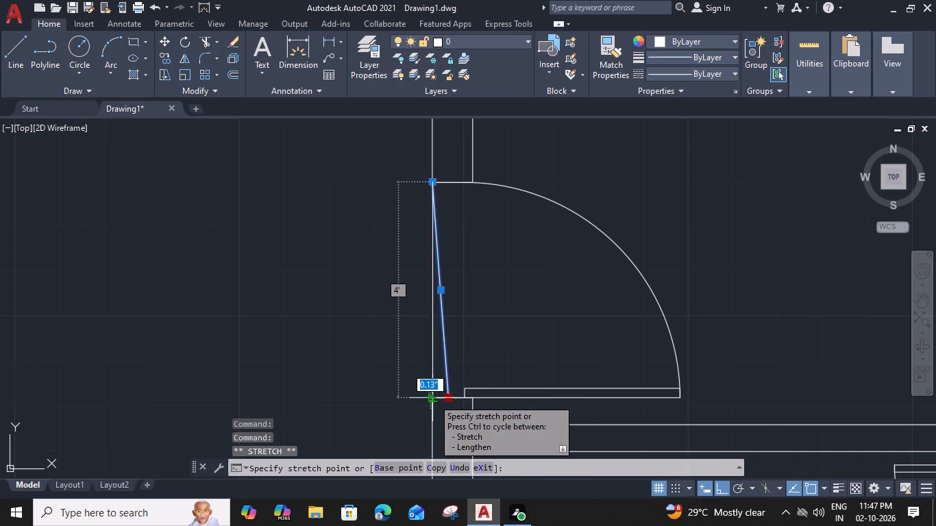
{"action": "left_click", "coordinate": [433, 399]}
{"action": "key", "text": "Escape"}
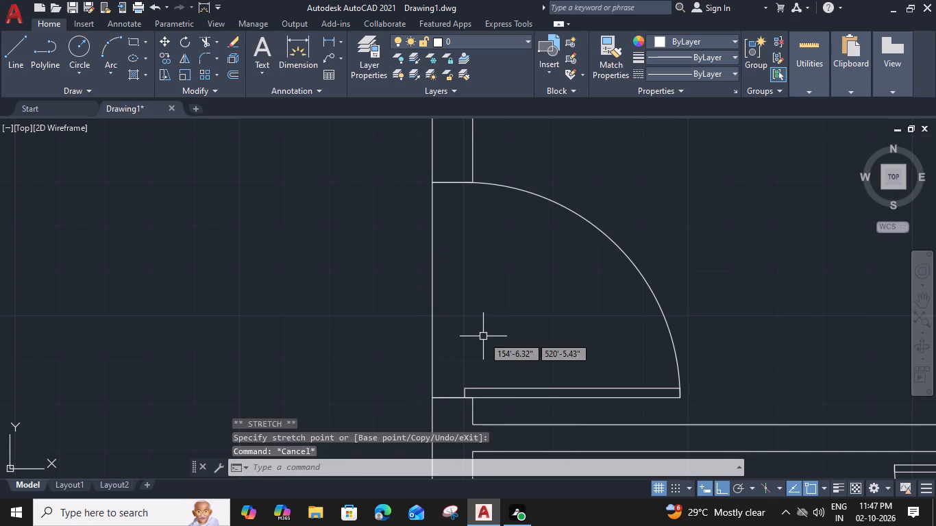
{"action": "scroll", "coordinate": [483, 336], "scroll_direction": "down", "scroll_amount": 1}
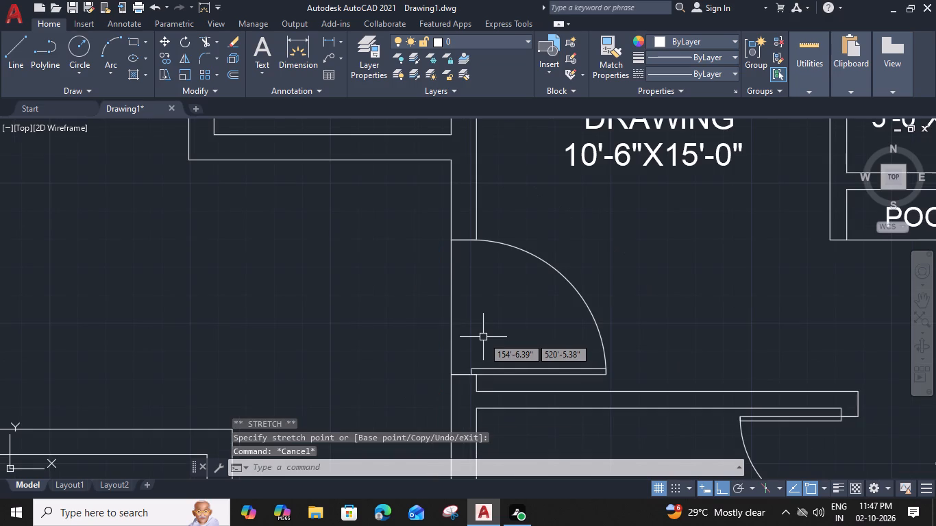
{"action": "key", "text": "Escape"}
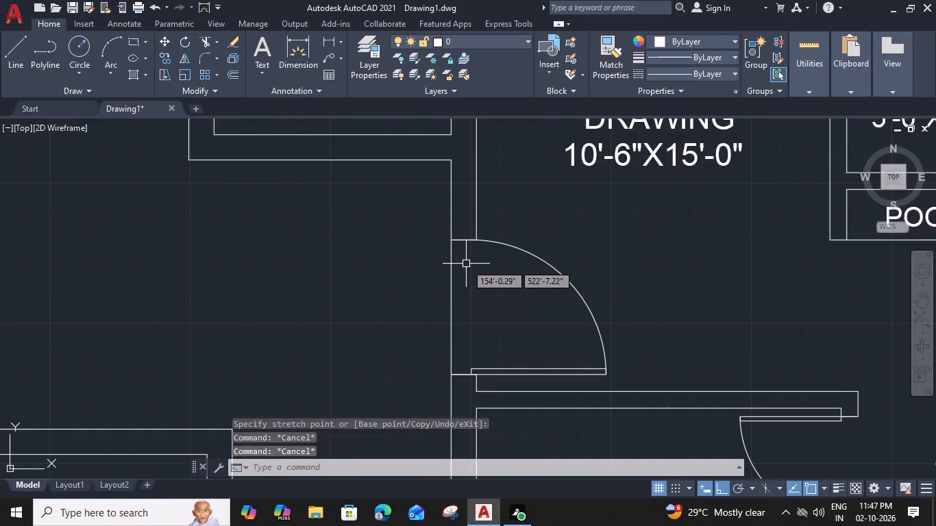
Draw a line across the entrance door opening of the DRAWING 10'-6"X15'-0" room south of the service slab, along the corridor wall face.
{"action": "scroll", "coordinate": [466, 264], "scroll_direction": "down", "scroll_amount": 2}
{"action": "scroll", "coordinate": [471, 379], "scroll_direction": "down", "scroll_amount": 2}
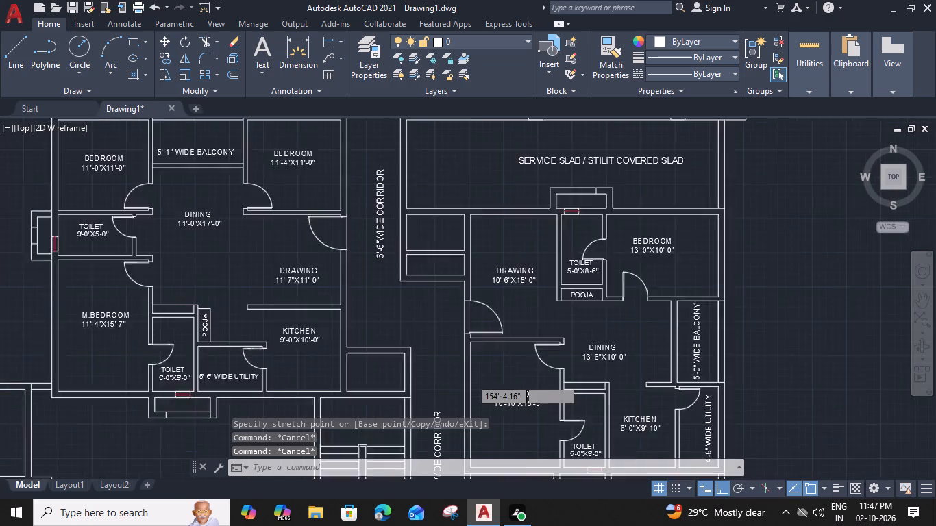
{"action": "middle_click_drag", "start_coordinate": [471, 375], "coordinate": [461, 238]}
{"action": "scroll", "coordinate": [473, 370], "scroll_direction": "up", "scroll_amount": 2}
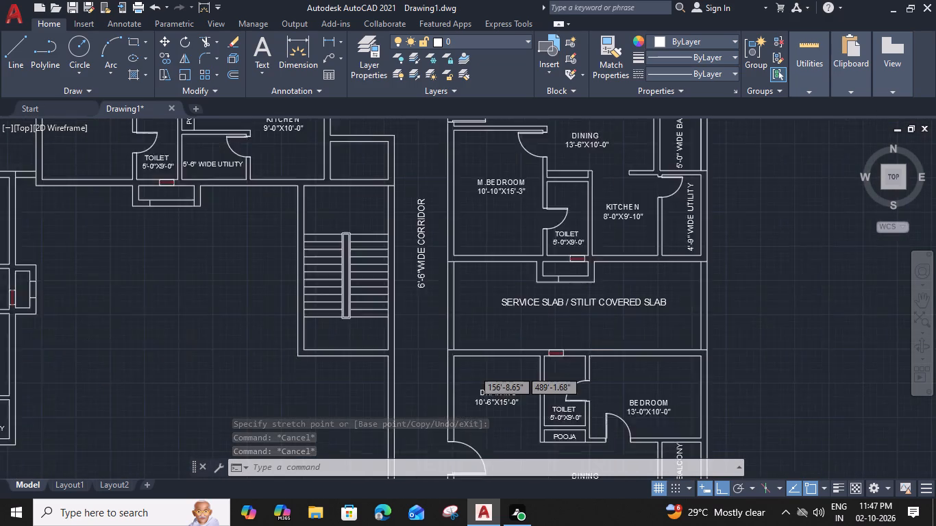
{"action": "middle_click_drag", "start_coordinate": [476, 367], "coordinate": [475, 207]}
{"action": "type", "text": "L"}
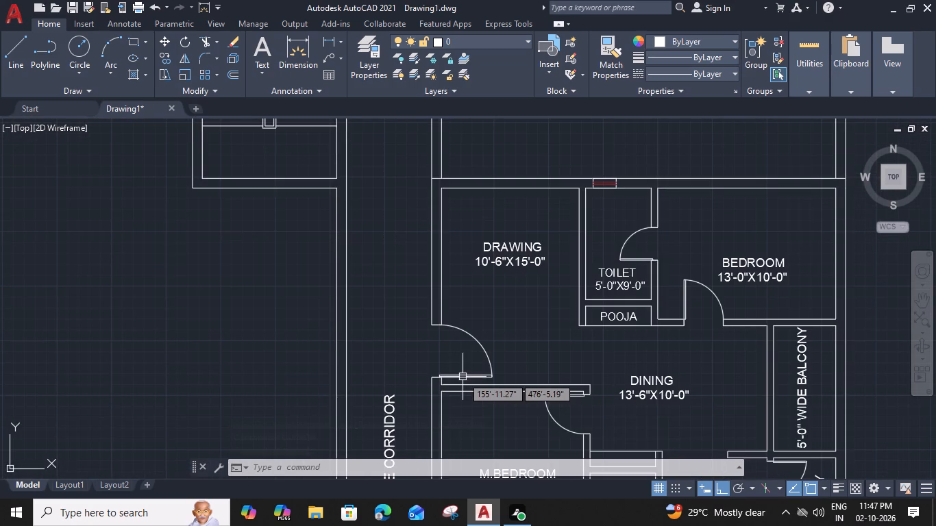
{"action": "key", "text": "space"}
{"action": "left_click", "coordinate": [430, 381]}
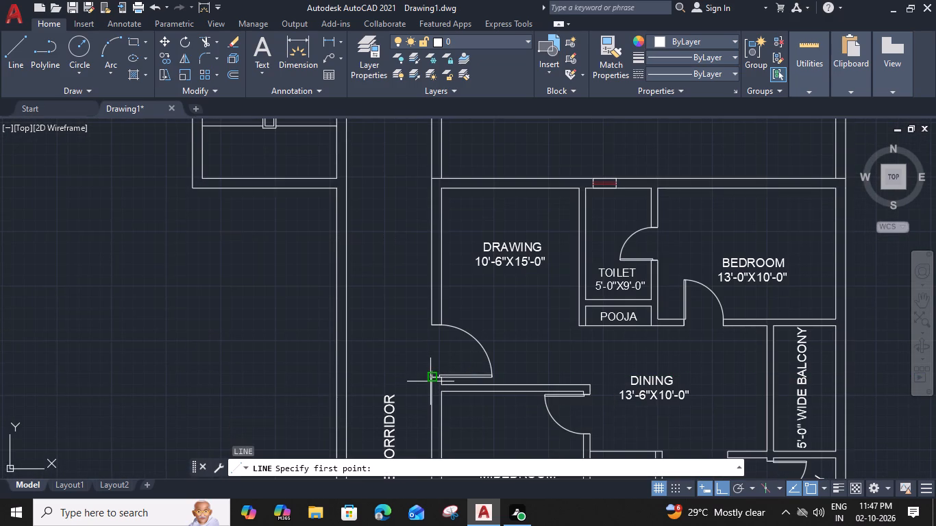
{"action": "left_click", "coordinate": [430, 323]}
{"action": "key", "text": "Escape"}
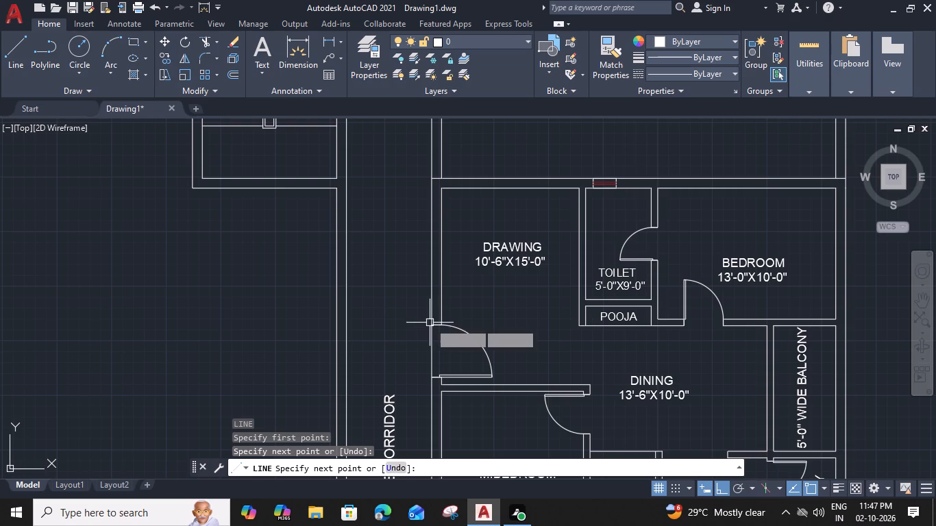
Draw a 4' line across the entrance door opening of the DRAWING 11'-1"X16'-9" room in the southeast flat.
{"action": "scroll", "coordinate": [476, 392], "scroll_direction": "down", "scroll_amount": 1}
{"action": "middle_click_drag", "start_coordinate": [471, 391], "coordinate": [447, 173]}
{"action": "middle_click_drag", "start_coordinate": [420, 364], "coordinate": [421, 364]}
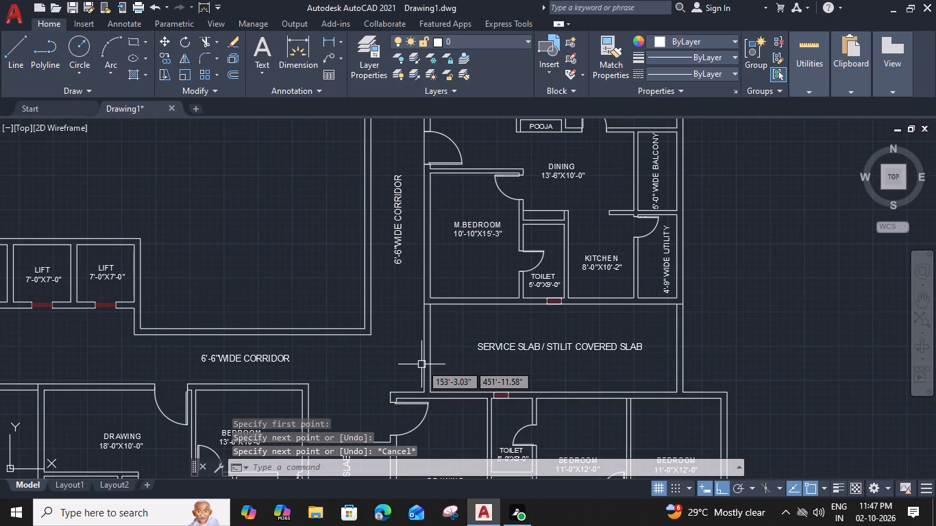
{"action": "middle_click_drag", "start_coordinate": [421, 364], "coordinate": [469, 208]}
{"action": "scroll", "coordinate": [450, 249], "scroll_direction": "up", "scroll_amount": 3}
{"action": "key", "text": "space"}
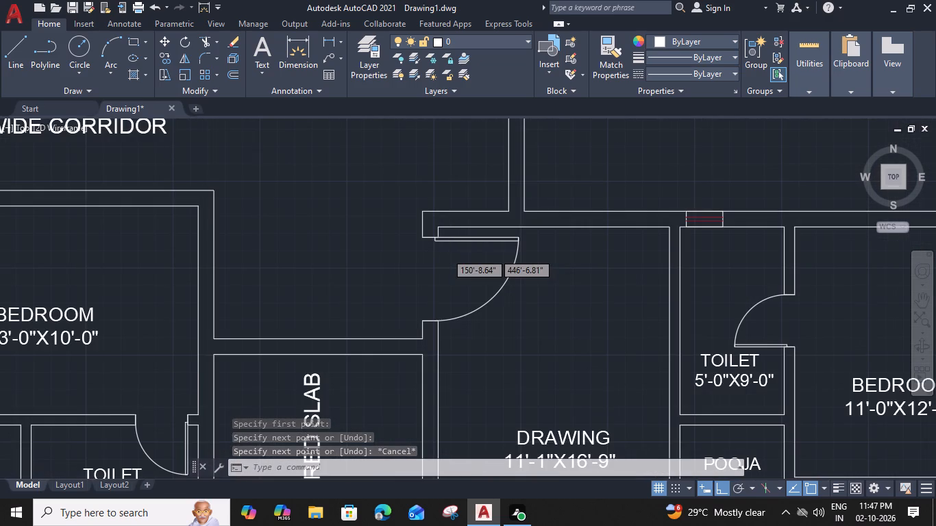
{"action": "left_click", "coordinate": [408, 227]}
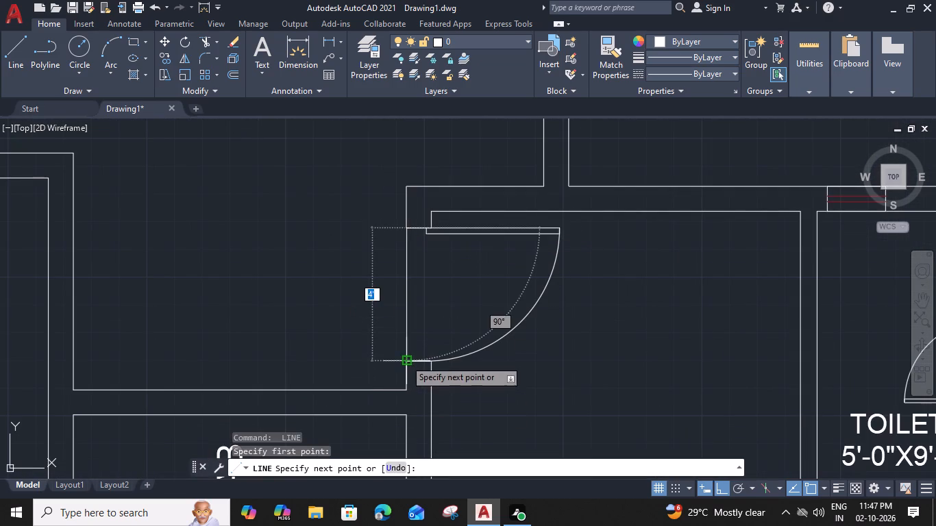
{"action": "left_click", "coordinate": [405, 360]}
{"action": "key", "text": "Escape"}
Draw a line across the corridor door opening of the eastern DRAWING 18'-0"X10'-0" room, along the corridor wall face.
{"action": "scroll", "coordinate": [357, 332], "scroll_direction": "down", "scroll_amount": 3}
{"action": "middle_click_drag", "start_coordinate": [225, 327], "coordinate": [249, 325]}
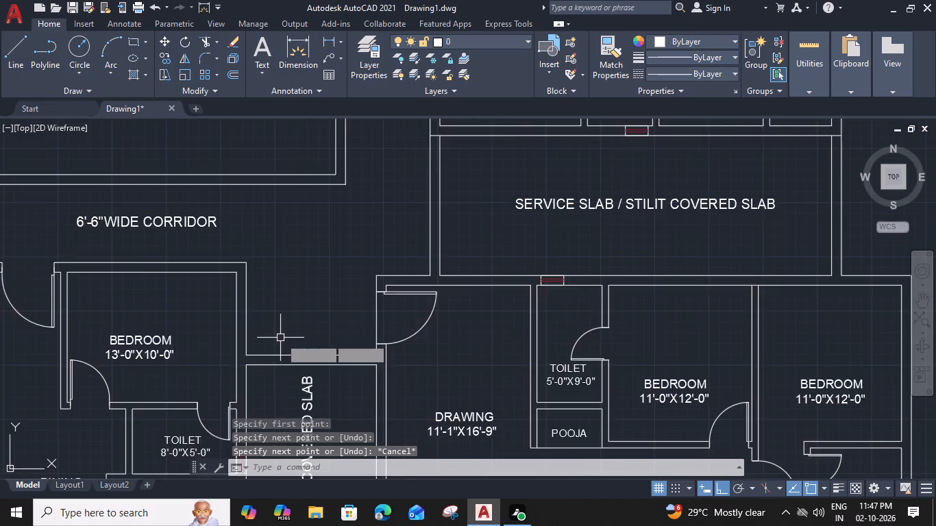
{"action": "middle_click_drag", "start_coordinate": [249, 325], "coordinate": [582, 340]}
{"action": "scroll", "coordinate": [393, 279], "scroll_direction": "up", "scroll_amount": 2}
{"action": "key", "text": "space"}
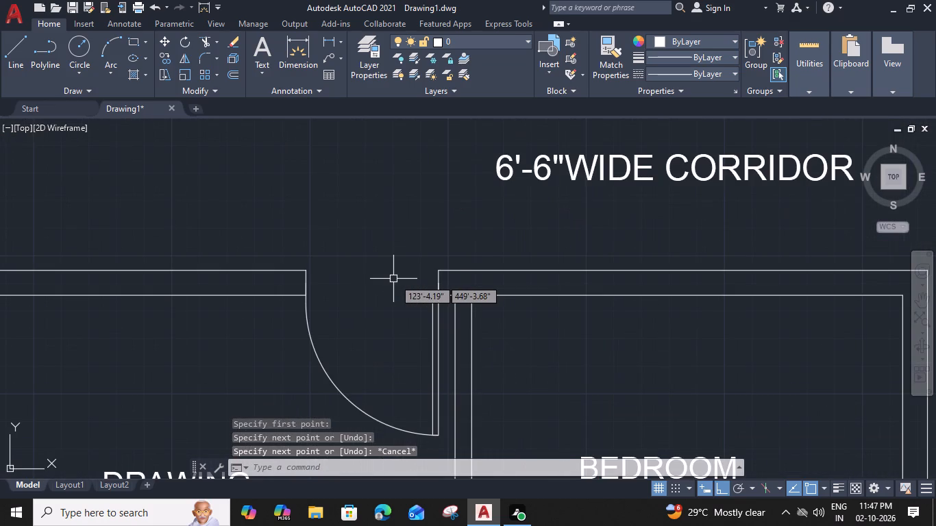
{"action": "left_click", "coordinate": [437, 270]}
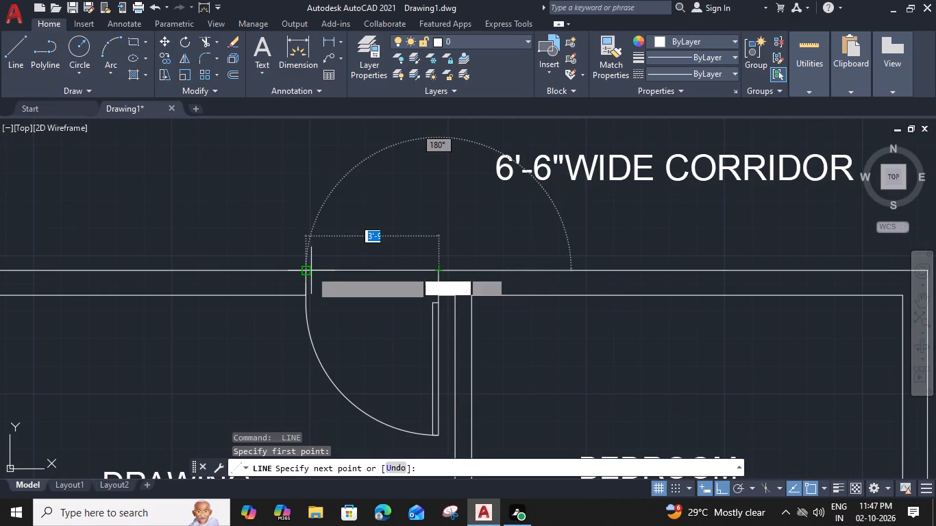
{"action": "left_click", "coordinate": [309, 271]}
{"action": "key", "text": "Escape"}
Draw a line across the corridor door opening of the western DRAWING 18'-0"X10'-0" room, beside the 10'-0"X5'-6" lobby.
{"action": "scroll", "coordinate": [309, 271], "scroll_direction": "down", "scroll_amount": 4}
{"action": "middle_click_drag", "start_coordinate": [254, 297], "coordinate": [258, 297]}
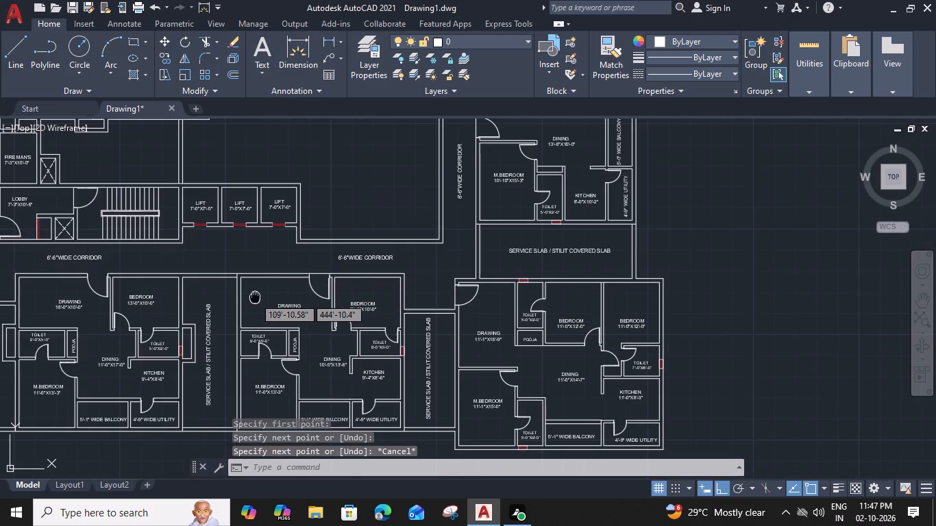
{"action": "middle_click_drag", "start_coordinate": [258, 297], "coordinate": [659, 305]}
{"action": "scroll", "coordinate": [512, 283], "scroll_direction": "up", "scroll_amount": 3}
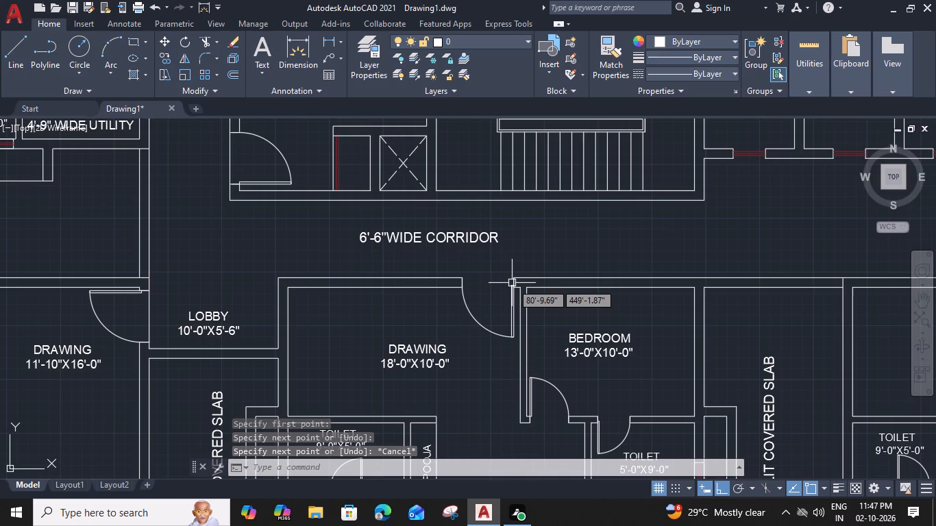
{"action": "key", "text": "space"}
{"action": "left_click", "coordinate": [516, 277]}
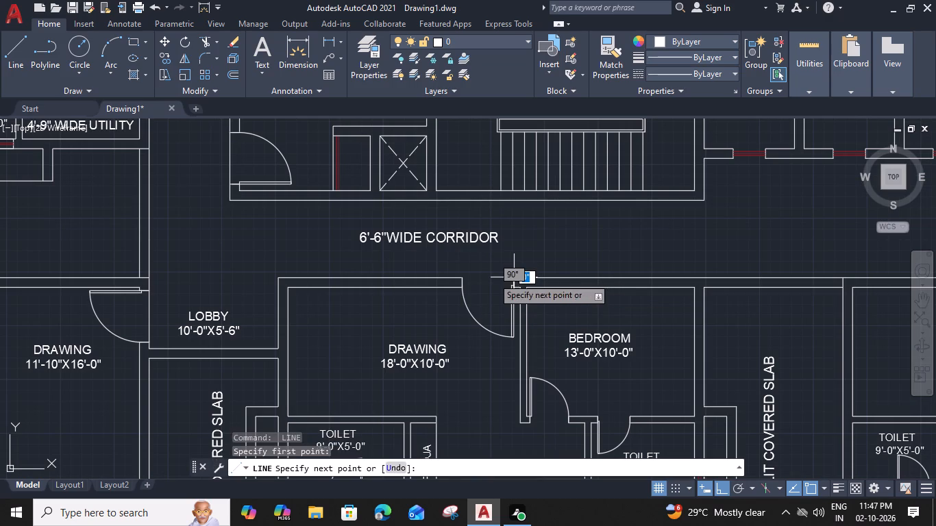
{"action": "left_click", "coordinate": [463, 279]}
{"action": "key", "text": "Escape"}
Group the duct outline projecting north of the 5'-0"X9'-0" toilet beside the 13'-0"X11'-9" bedroom.
{"action": "scroll", "coordinate": [463, 277], "scroll_direction": "down", "scroll_amount": 3}
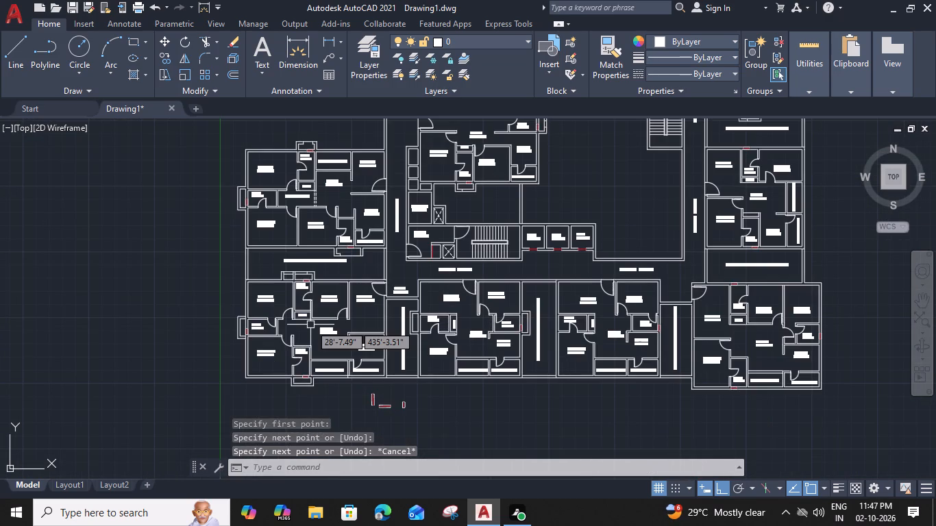
{"action": "middle_click_drag", "start_coordinate": [329, 170], "coordinate": [336, 205]}
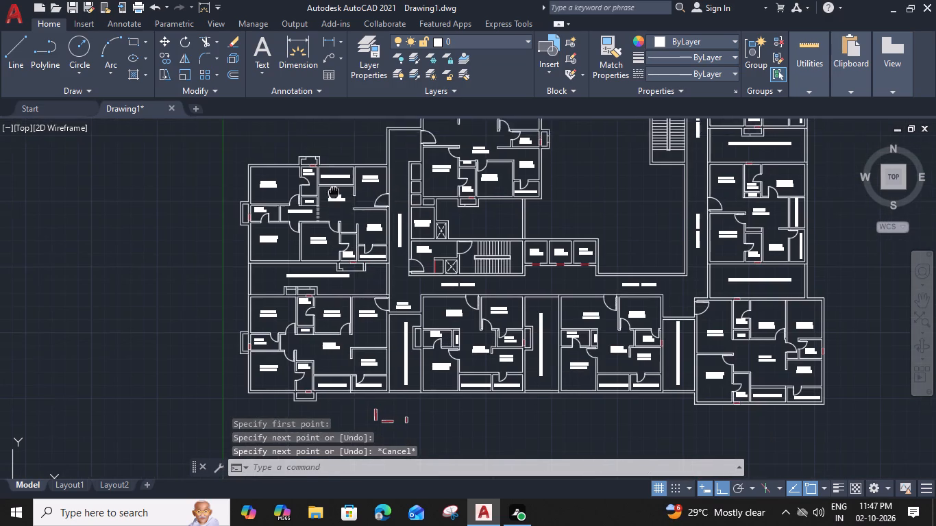
{"action": "middle_click_drag", "start_coordinate": [336, 205], "coordinate": [345, 283]}
{"action": "scroll", "coordinate": [331, 245], "scroll_direction": "up", "scroll_amount": 3}
{"action": "left_click", "coordinate": [353, 255]}
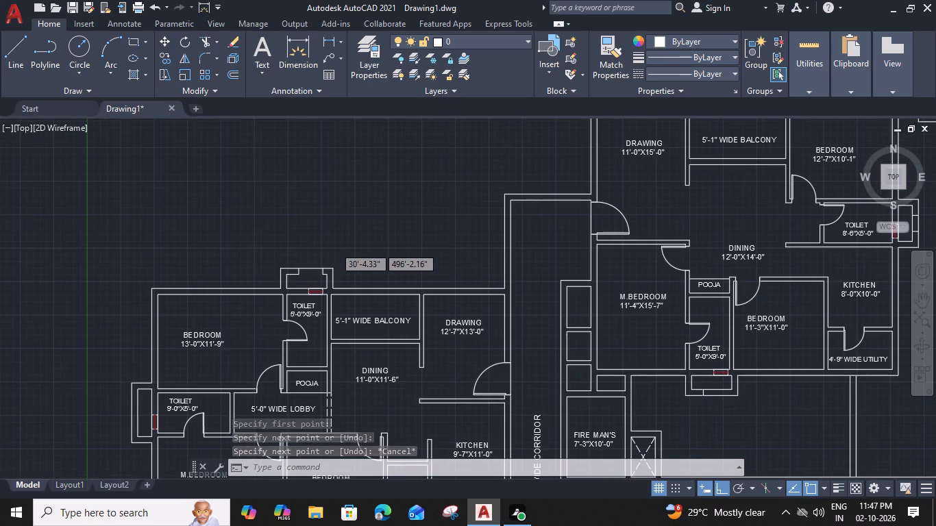
{"action": "left_click", "coordinate": [238, 303]}
{"action": "type", "text": "G"}
{"action": "key", "text": "space"}
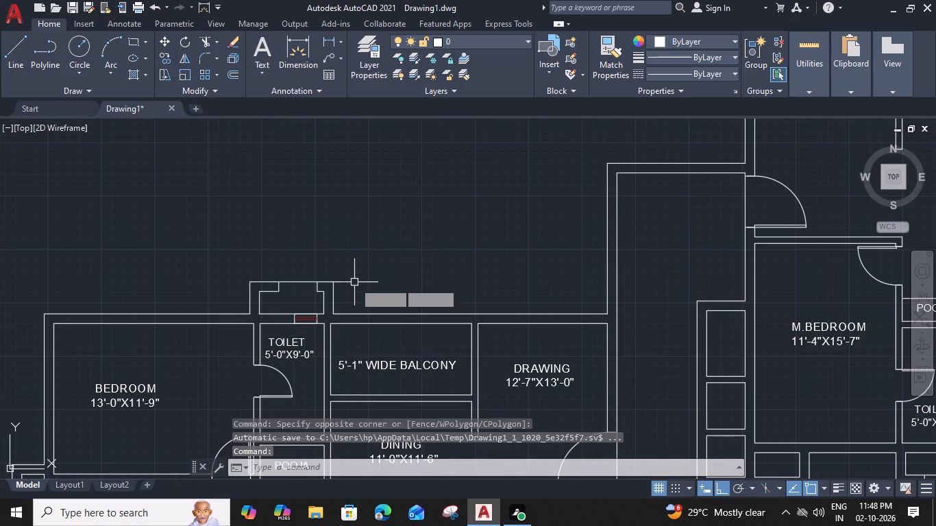
Copy the grouped duct outline to the north wall of the 5'-0"X8'-6" toilet in the northernmost flat.
{"action": "left_click", "coordinate": [248, 298]}
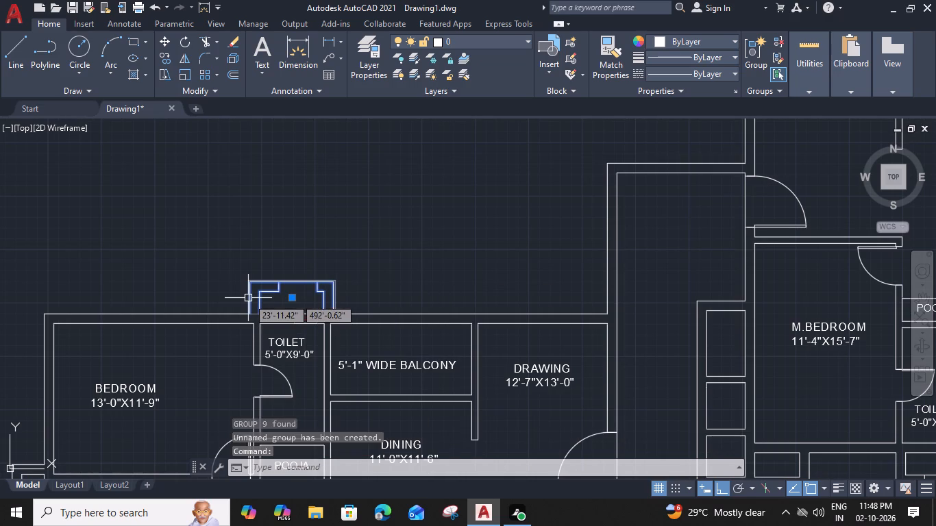
{"action": "type", "text": "CO"}
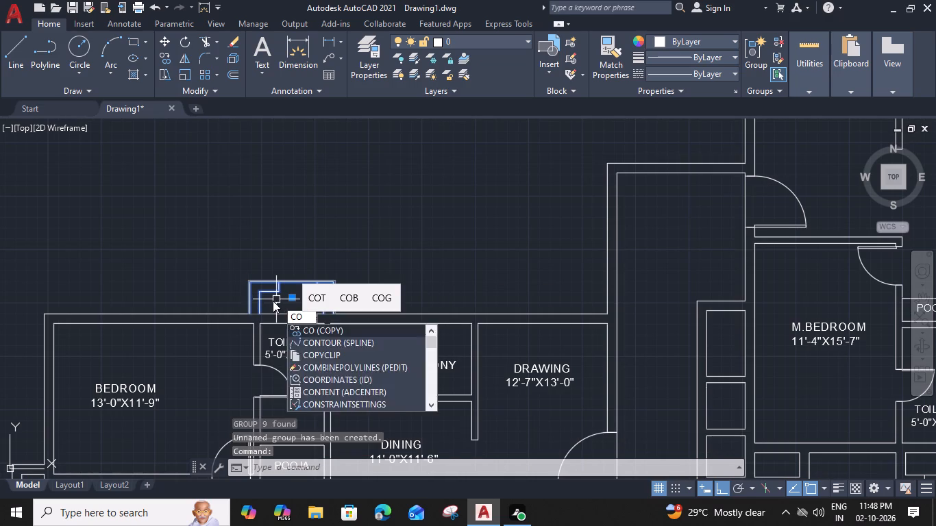
{"action": "key", "text": "space"}
{"action": "scroll", "coordinate": [257, 322], "scroll_direction": "up", "scroll_amount": 3}
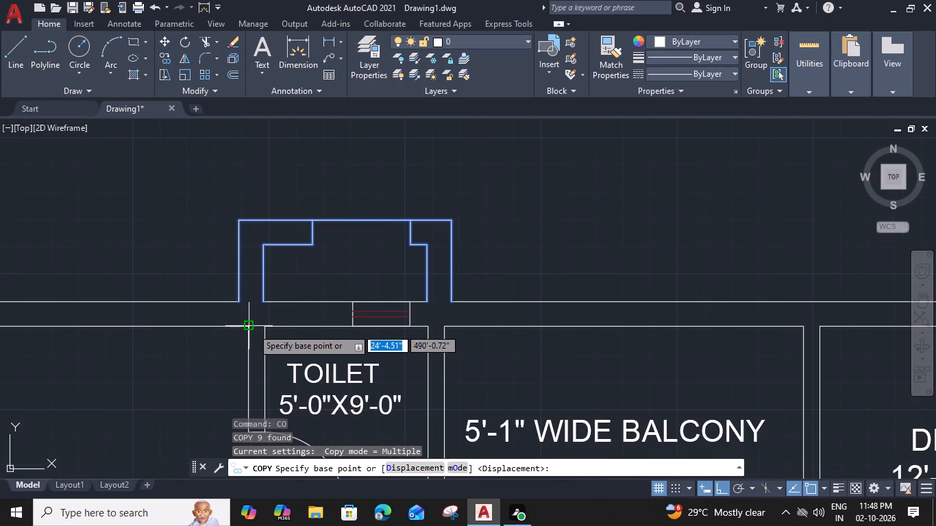
{"action": "left_click", "coordinate": [262, 327]}
{"action": "scroll", "coordinate": [262, 327], "scroll_direction": "down", "scroll_amount": 3}
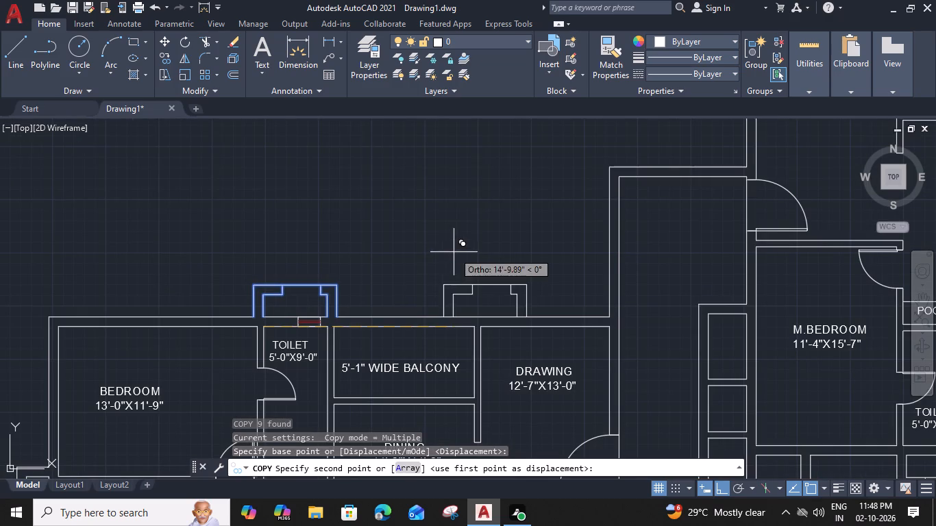
{"action": "middle_click_drag", "start_coordinate": [484, 254], "coordinate": [241, 366]}
{"action": "scroll", "coordinate": [340, 335], "scroll_direction": "down", "scroll_amount": 2}
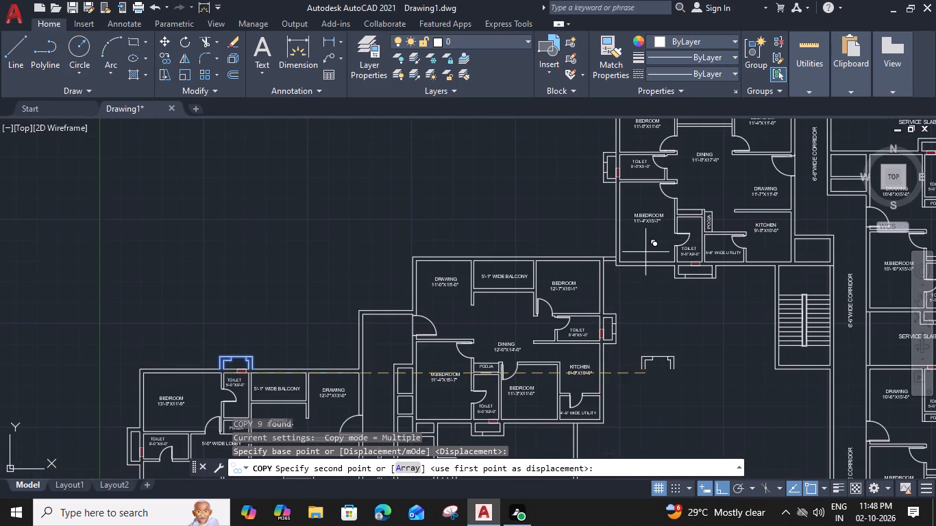
{"action": "middle_click_drag", "start_coordinate": [651, 249], "coordinate": [470, 362]}
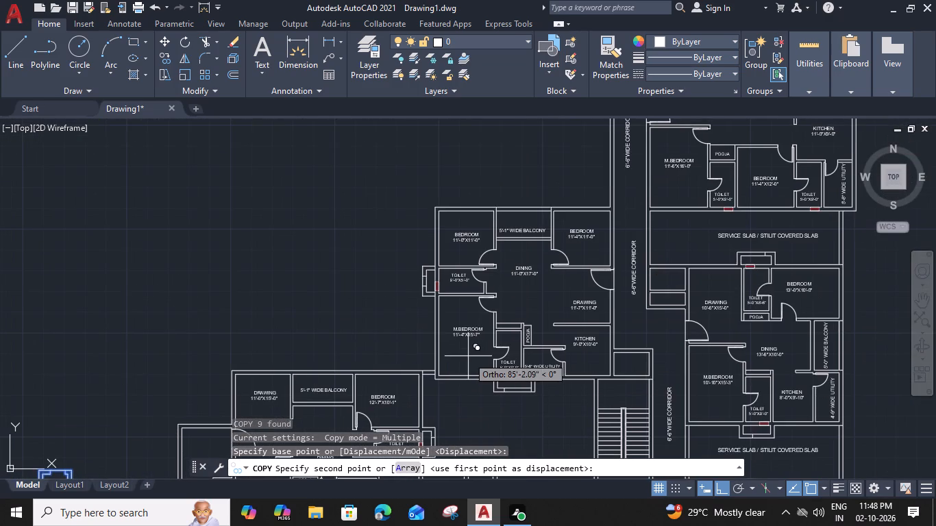
{"action": "middle_click_drag", "start_coordinate": [627, 292], "coordinate": [255, 438]}
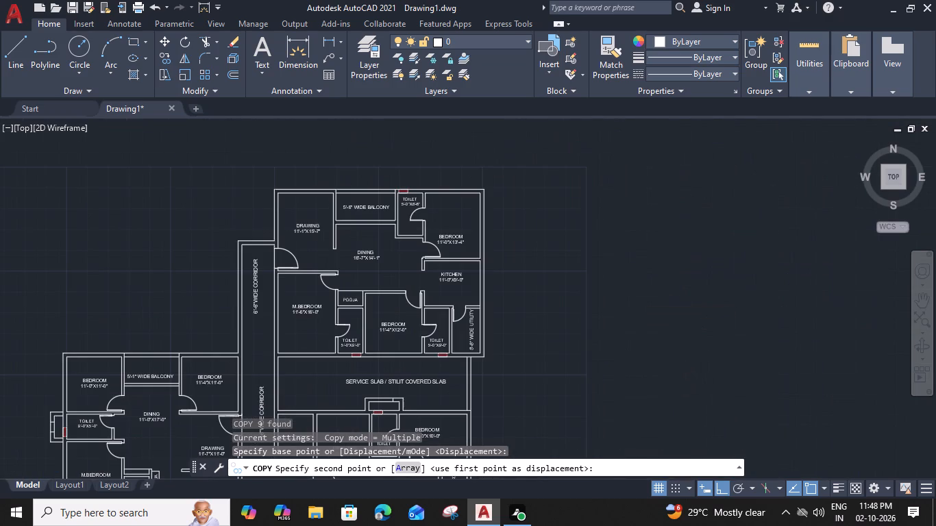
{"action": "scroll", "coordinate": [393, 178], "scroll_direction": "up", "scroll_amount": 4}
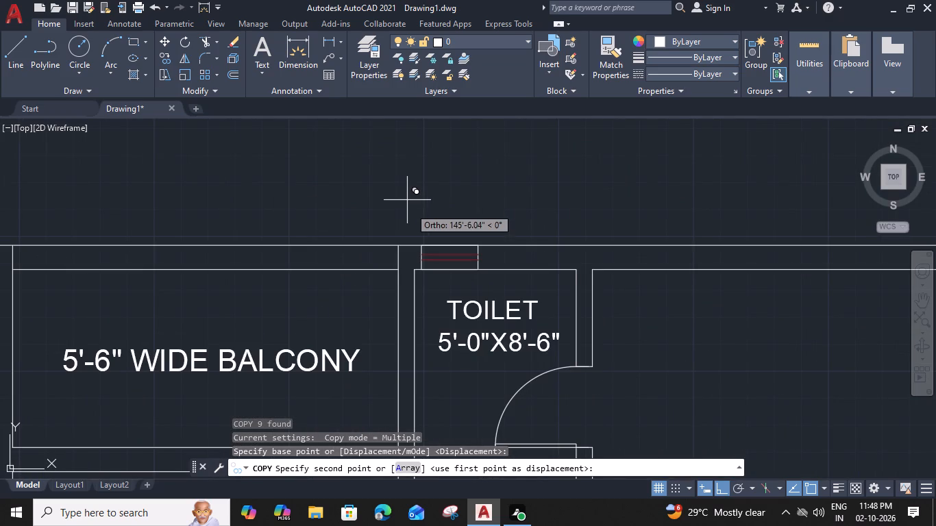
{"action": "left_click", "coordinate": [401, 249]}
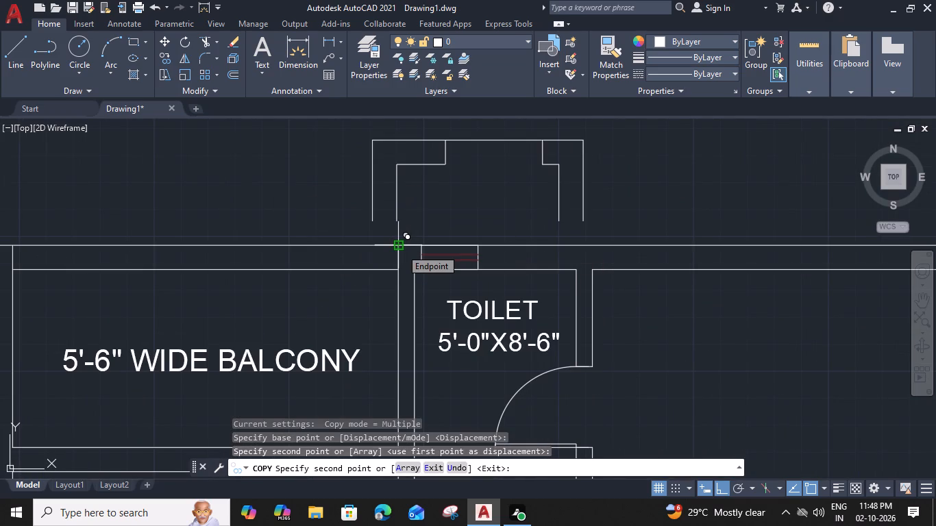
{"action": "key", "text": "Escape"}
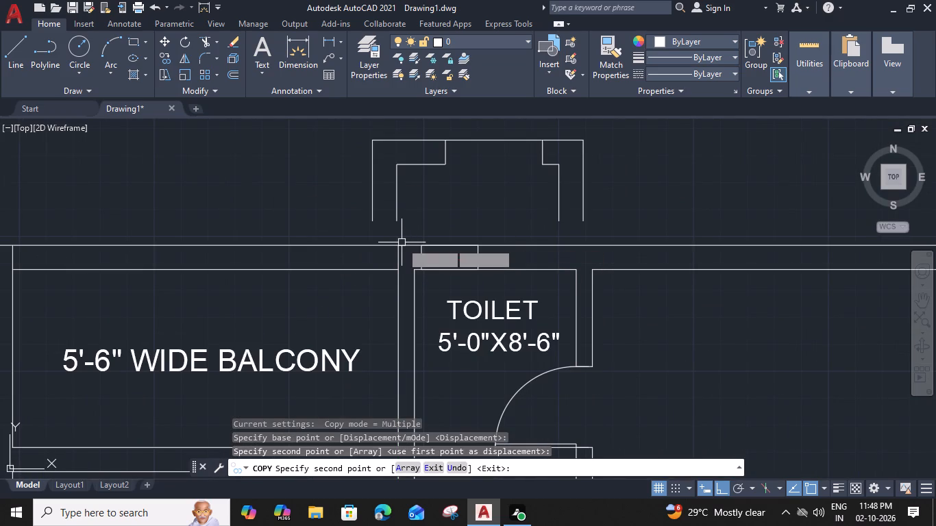
Move the copied duct so its southwest outer corner meets the toilet's west wall line on the outer wall face.
{"action": "left_click", "coordinate": [396, 205]}
{"action": "key", "text": "m"}
{"action": "key", "text": "space"}
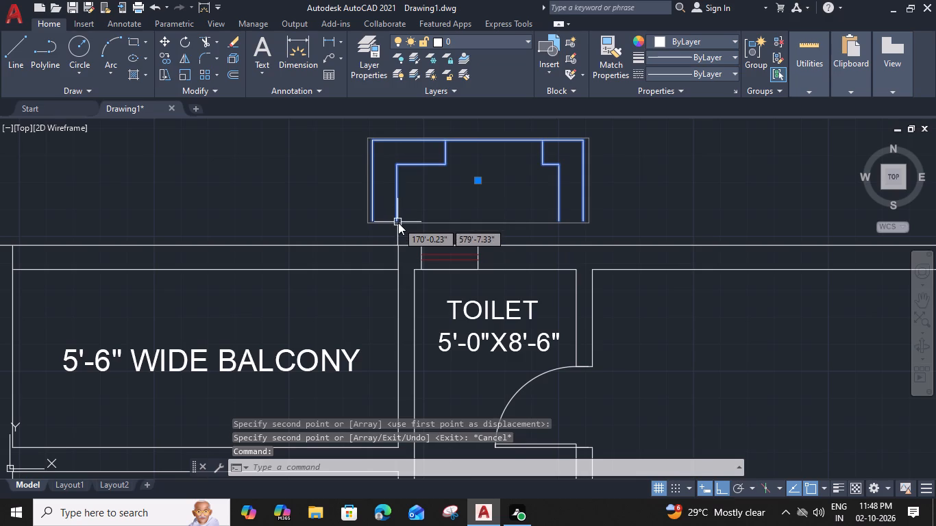
{"action": "left_click", "coordinate": [373, 223]}
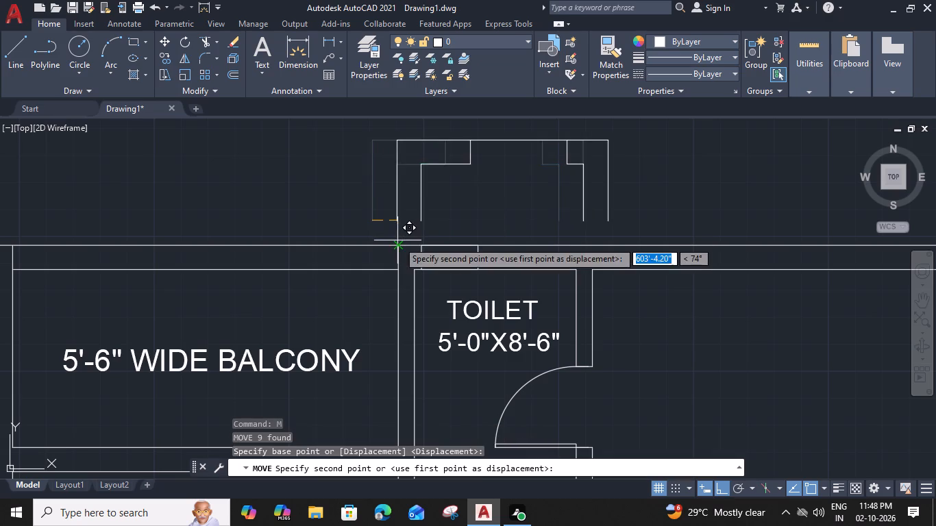
{"action": "left_click", "coordinate": [399, 244]}
Copy the northernmost toilet's duct outline from its southwest outer corner towards the toilets along the service slab to the south.
{"action": "scroll", "coordinate": [621, 225], "scroll_direction": "down", "scroll_amount": 3}
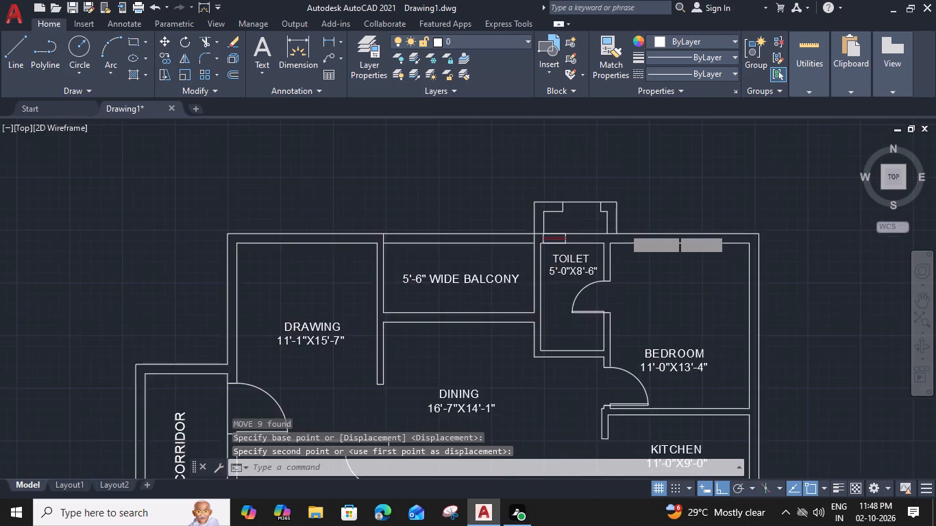
{"action": "left_click", "coordinate": [634, 192]}
{"action": "left_click", "coordinate": [555, 223]}
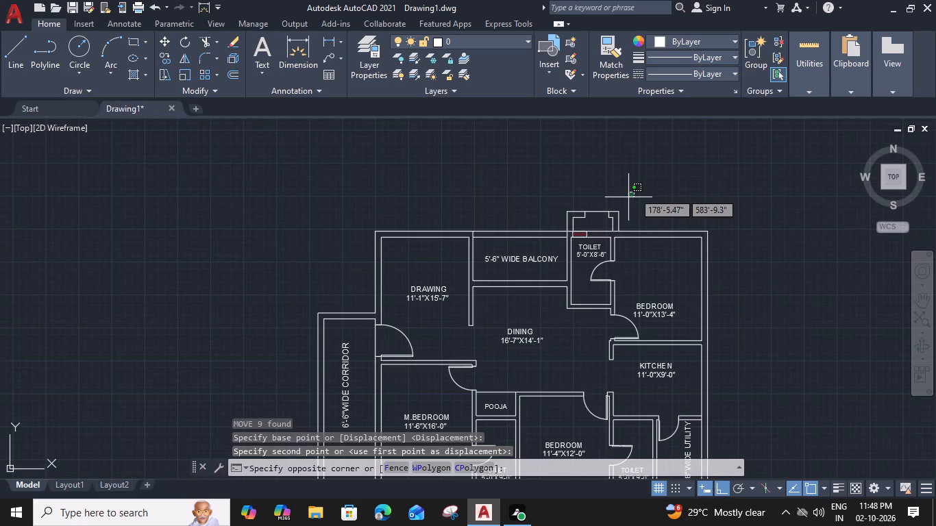
{"action": "key", "text": "c"}
{"action": "key", "text": "o"}
{"action": "key", "text": "space"}
{"action": "scroll", "coordinate": [576, 250], "scroll_direction": "up", "scroll_amount": 3}
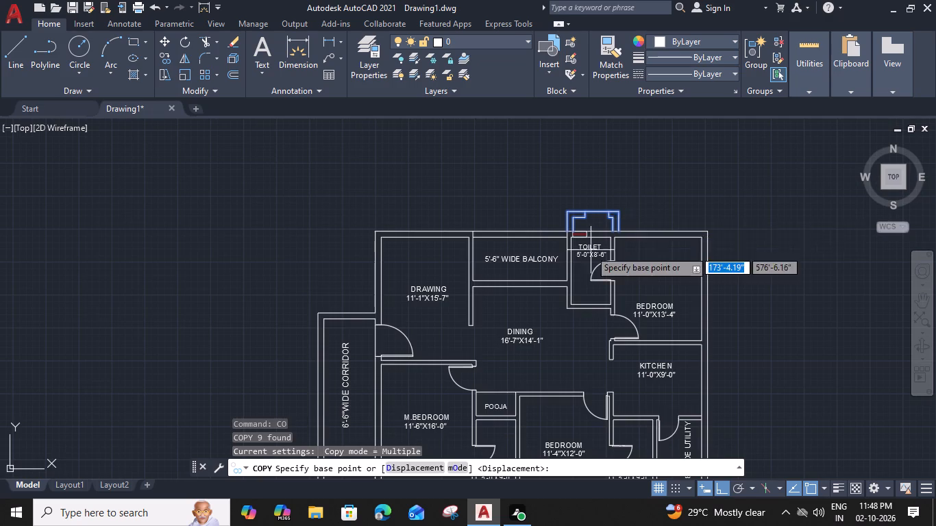
{"action": "scroll", "coordinate": [588, 250], "scroll_direction": "up", "scroll_amount": 1}
{"action": "left_click", "coordinate": [548, 197]}
{"action": "scroll", "coordinate": [550, 208], "scroll_direction": "down", "scroll_amount": 4}
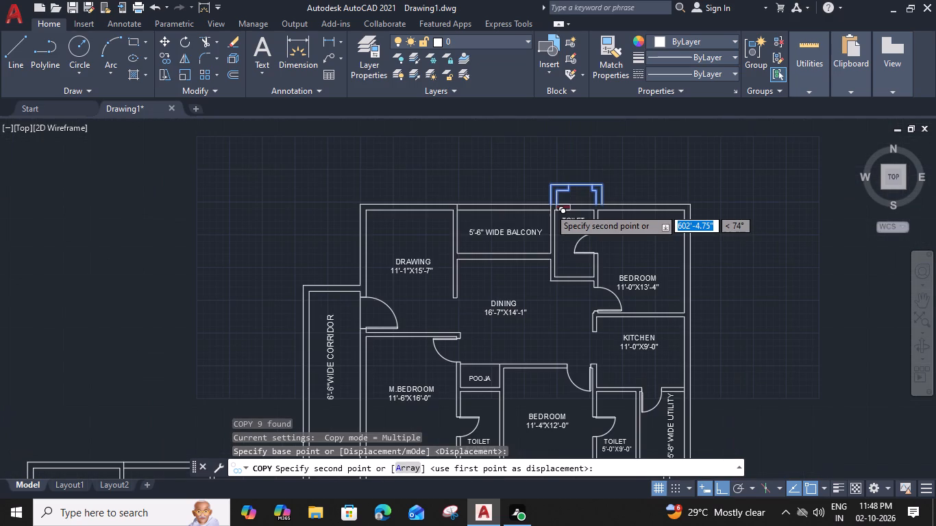
{"action": "middle_click_drag", "start_coordinate": [571, 390], "coordinate": [541, 124]}
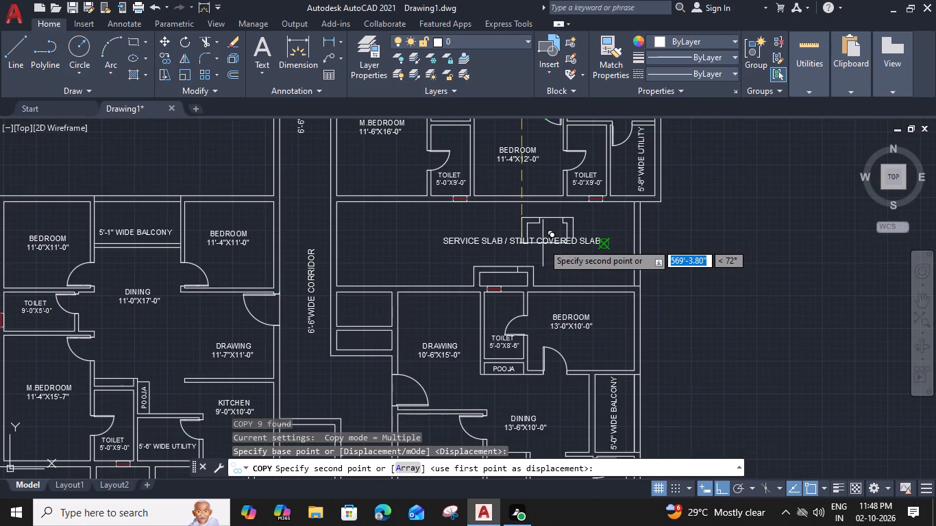
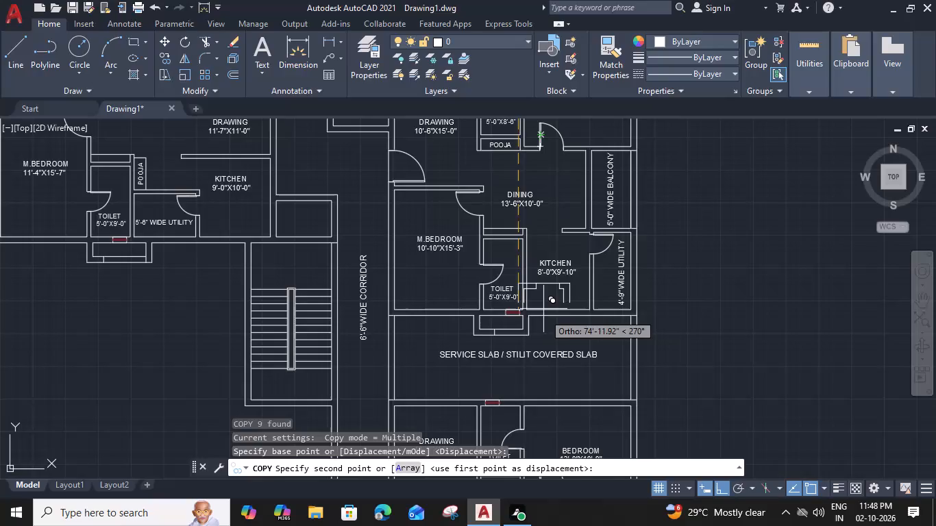
Place duct outline copies on the north walls of the 5'-0"X9'-0" toilets beside the 10'-6"X15'-0" and 11'-1"X16'-0" drawing rooms, south of the service slabs.
{"action": "scroll", "coordinate": [479, 248], "scroll_direction": "up", "scroll_amount": 3}
{"action": "left_click", "coordinate": [455, 318]}
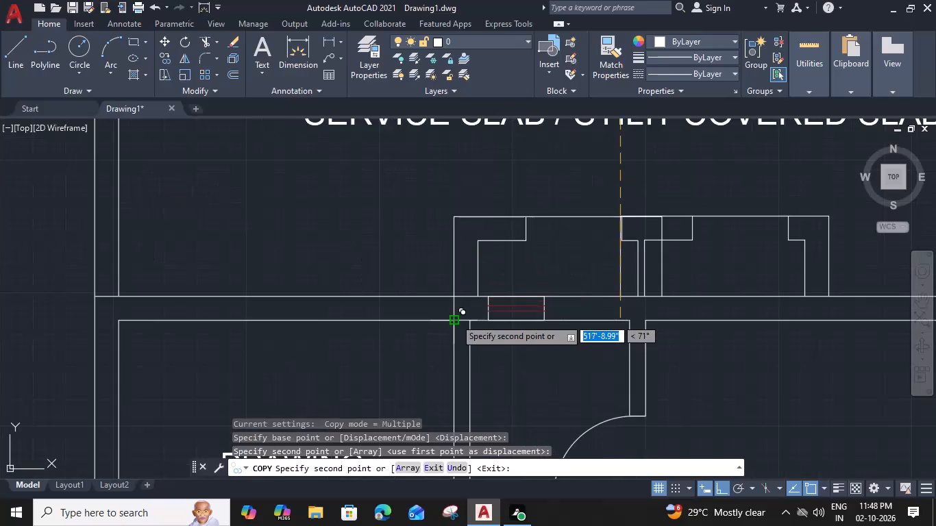
{"action": "scroll", "coordinate": [455, 317], "scroll_direction": "down", "scroll_amount": 2}
{"action": "middle_click_drag", "start_coordinate": [529, 372], "coordinate": [526, 108]}
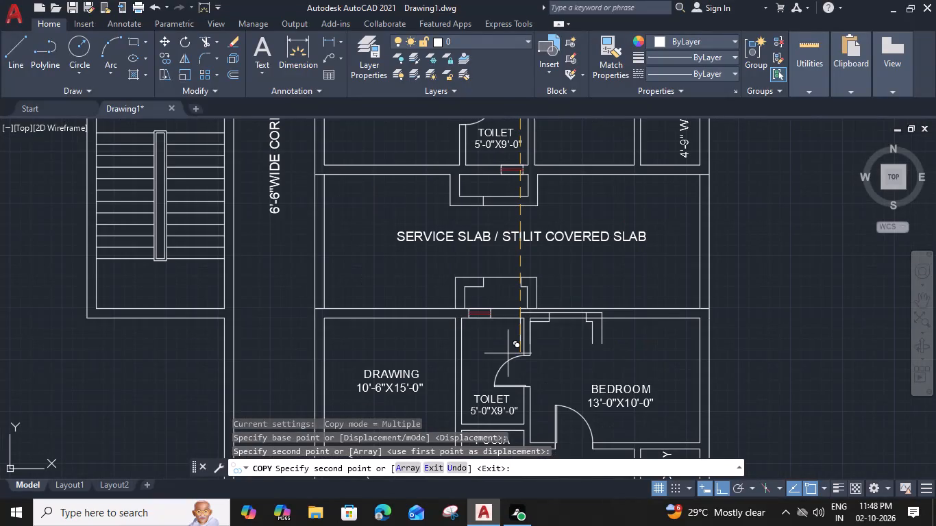
{"action": "middle_click_drag", "start_coordinate": [549, 347], "coordinate": [542, 90]}
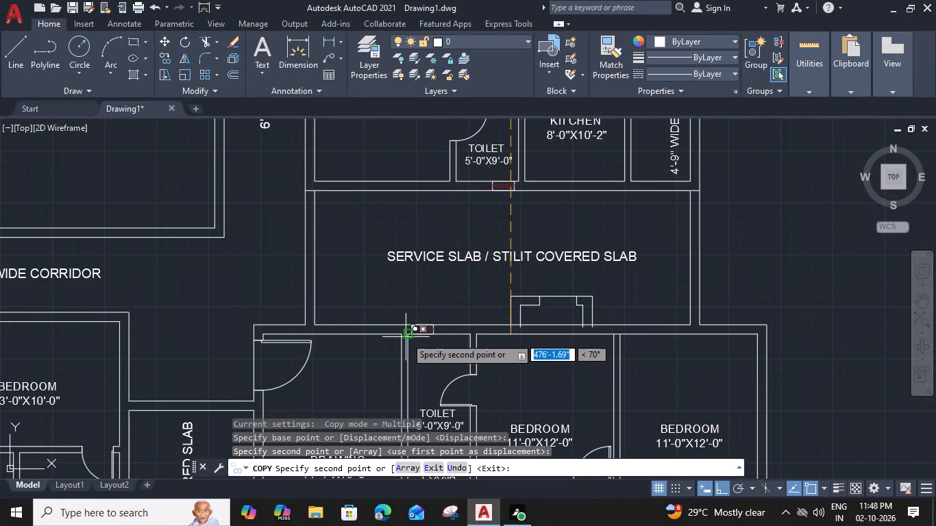
{"action": "left_click", "coordinate": [400, 335]}
{"action": "scroll", "coordinate": [400, 334], "scroll_direction": "down", "scroll_amount": 2}
{"action": "middle_click_drag", "start_coordinate": [467, 321], "coordinate": [475, 214]}
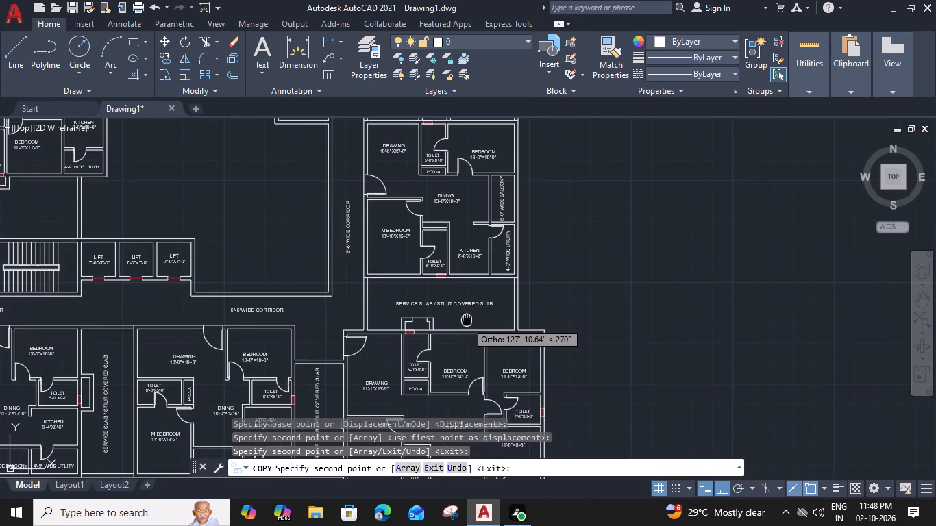
{"action": "middle_click_drag", "start_coordinate": [475, 214], "coordinate": [571, 197]}
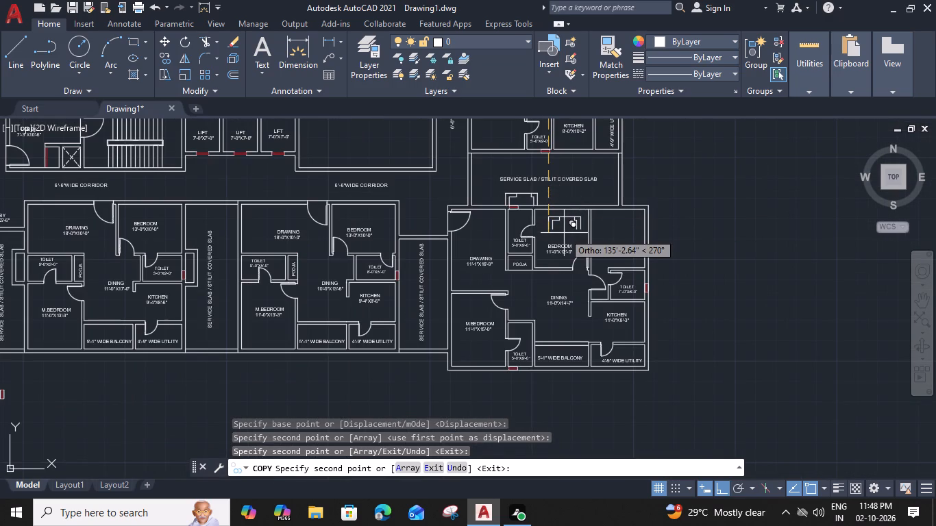
{"action": "key", "text": "Escape"}
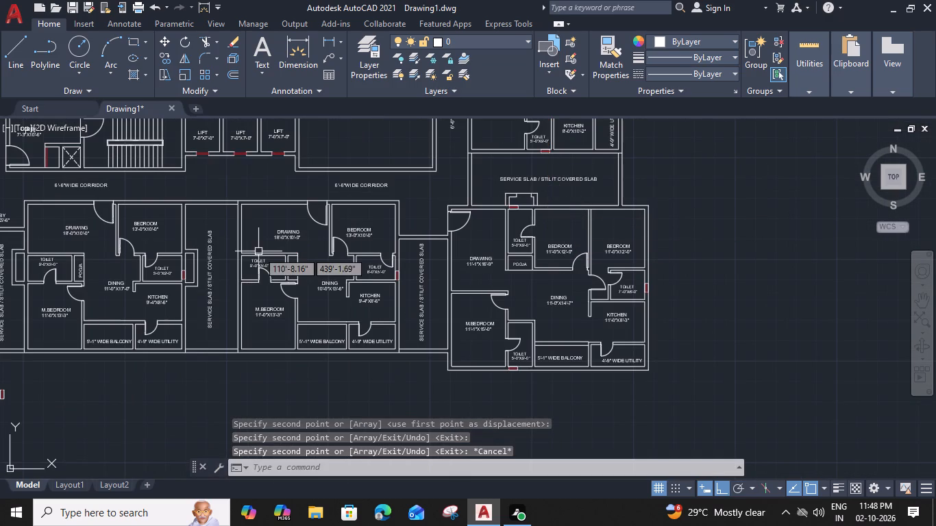
Group the duct outline projecting east of the 5'-0"X9'-0" toilet in the flat with the 11'-0"X17'-0" dining room.
{"action": "middle_click_drag", "start_coordinate": [212, 259], "coordinate": [317, 260]}
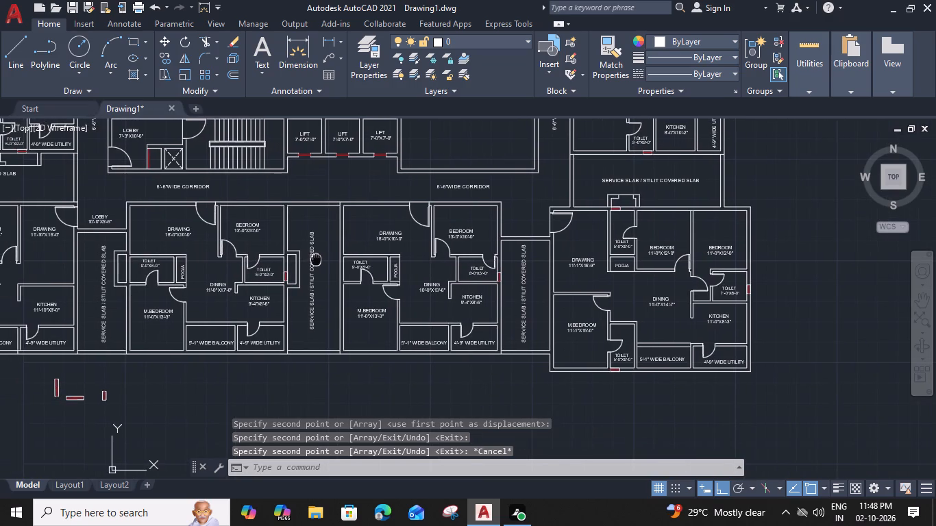
{"action": "scroll", "coordinate": [304, 256], "scroll_direction": "up", "scroll_amount": 2}
{"action": "left_click", "coordinate": [302, 229]}
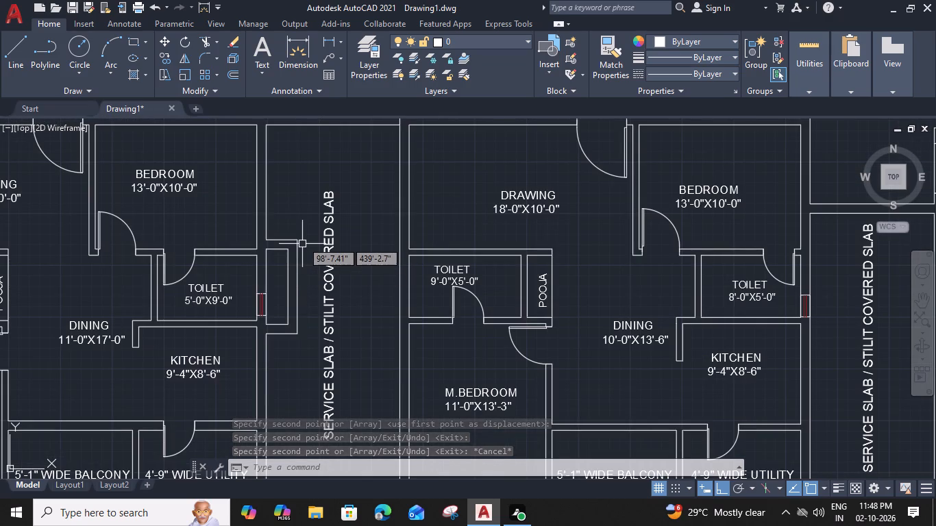
{"action": "left_click", "coordinate": [284, 360]}
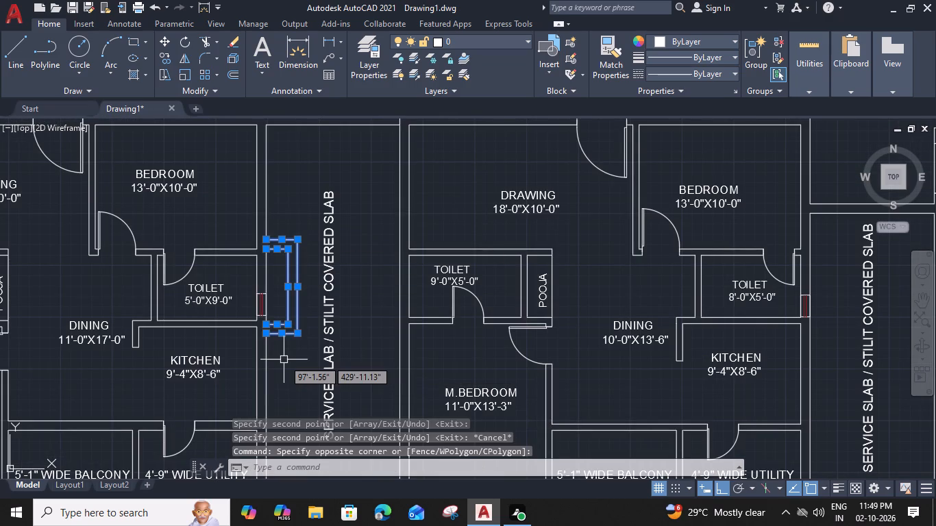
{"action": "key", "text": "g"}
{"action": "key", "text": "space"}
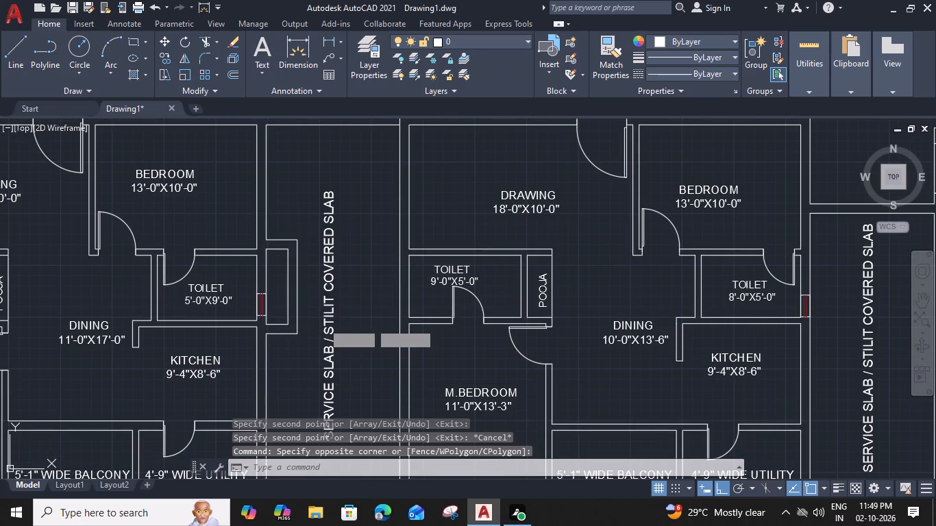
{"action": "key", "text": "Escape"}
Copy the grouped duct outline north of the 5'-0"X9'-0" toilet beside the 13'-0"X11'-9" bedroom into the empty space directly above it.
{"action": "scroll", "coordinate": [269, 261], "scroll_direction": "down", "scroll_amount": 4}
{"action": "middle_click_drag", "start_coordinate": [171, 279], "coordinate": [173, 275]}
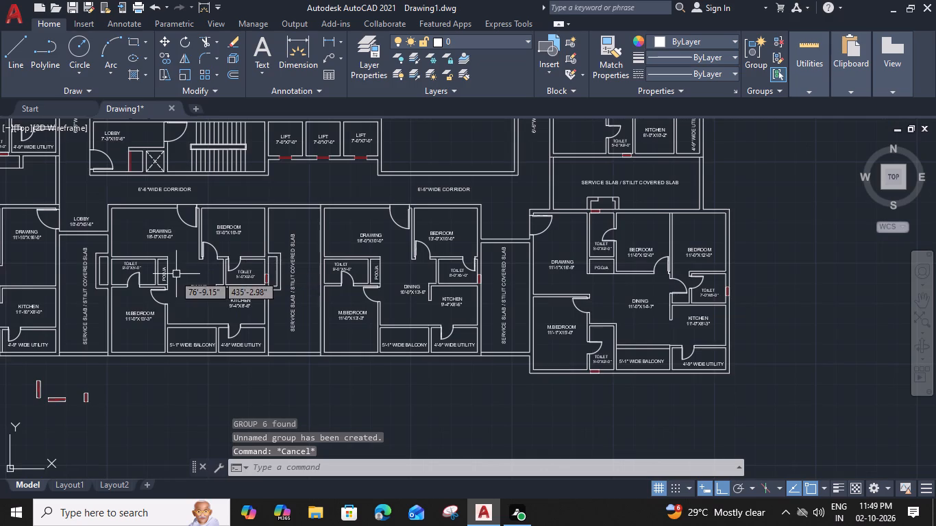
{"action": "middle_click_drag", "start_coordinate": [173, 275], "coordinate": [327, 289]}
{"action": "middle_click_drag", "start_coordinate": [274, 249], "coordinate": [400, 262]}
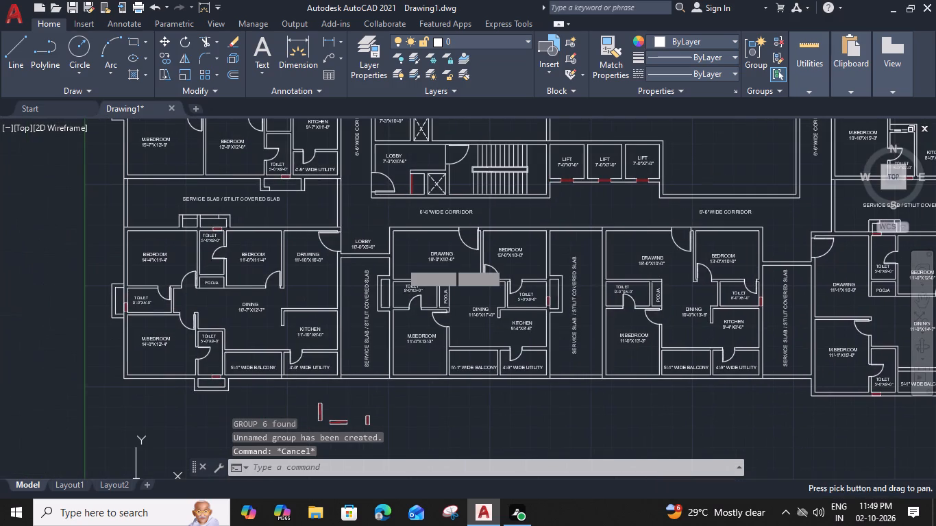
{"action": "middle_click_drag", "start_coordinate": [243, 299], "coordinate": [241, 353]}
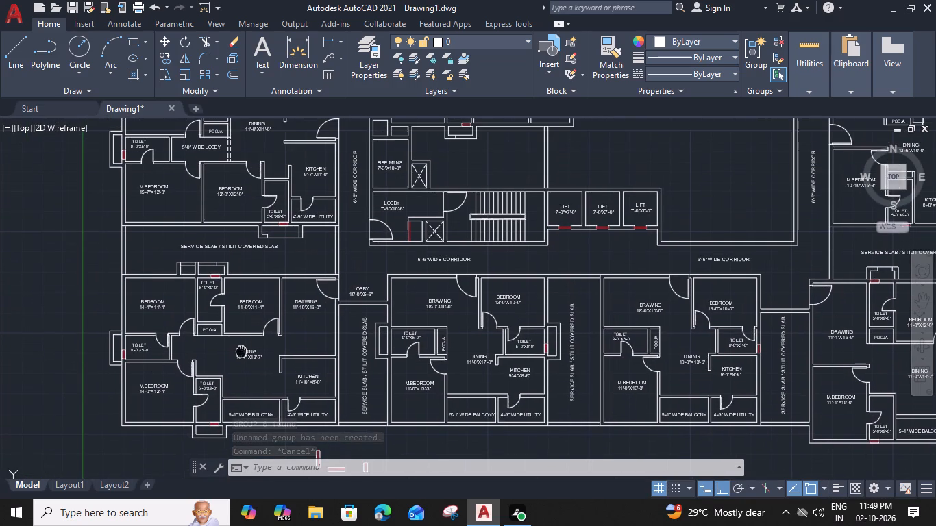
{"action": "middle_click_drag", "start_coordinate": [241, 353], "coordinate": [241, 354]}
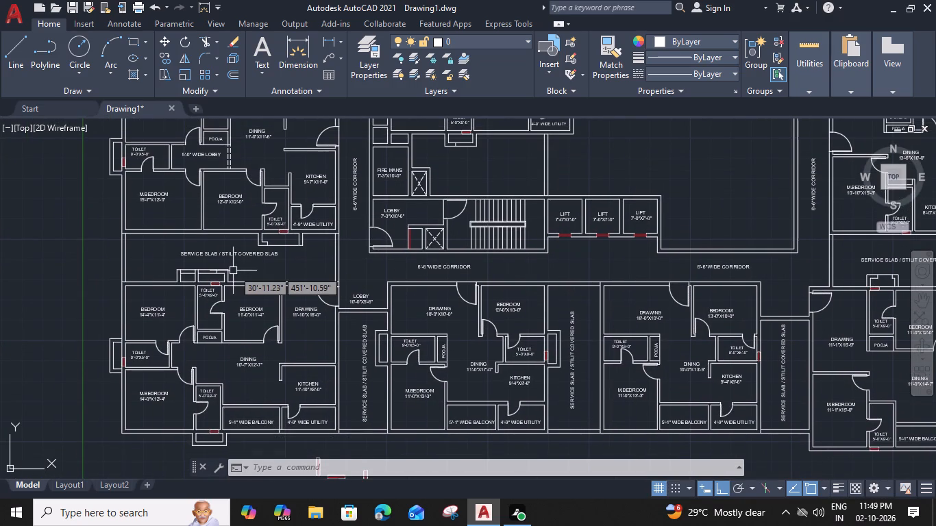
{"action": "scroll", "coordinate": [230, 277], "scroll_direction": "up", "scroll_amount": 2}
{"action": "scroll", "coordinate": [230, 277], "scroll_direction": "down", "scroll_amount": 1}
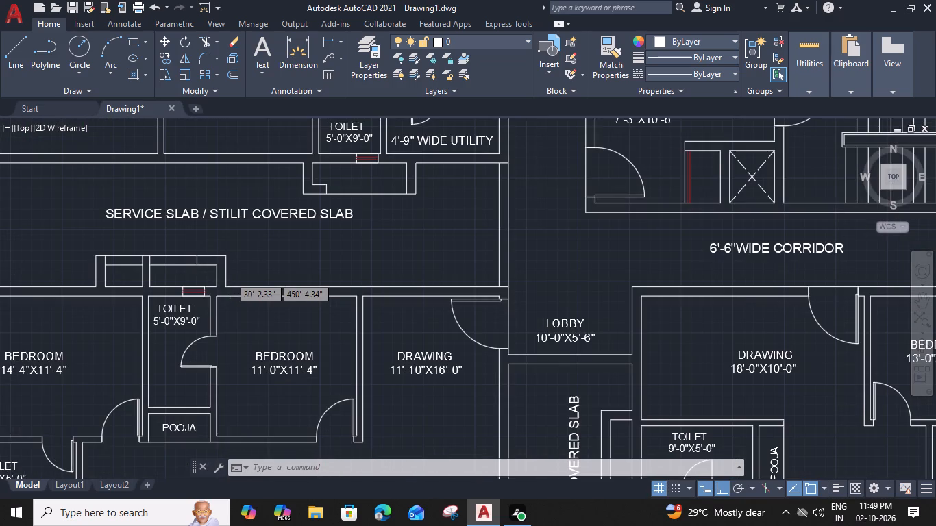
{"action": "middle_click_drag", "start_coordinate": [140, 297], "coordinate": [254, 277]}
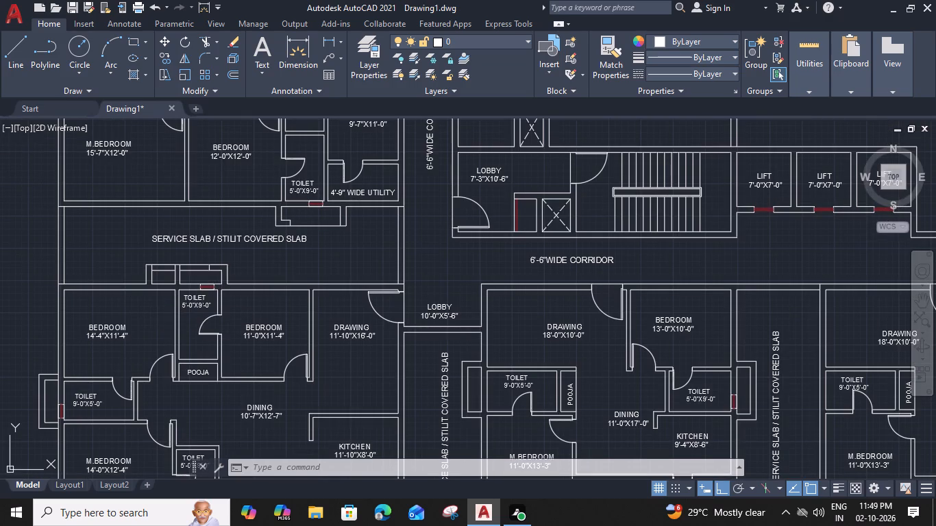
{"action": "middle_click_drag", "start_coordinate": [285, 249], "coordinate": [285, 264]}
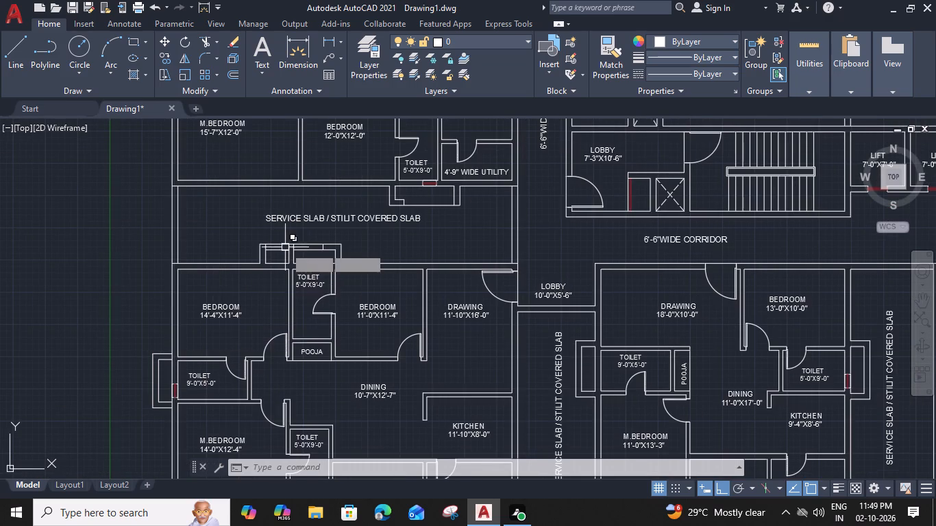
{"action": "middle_click_drag", "start_coordinate": [285, 264], "coordinate": [261, 408]}
{"action": "middle_click_drag", "start_coordinate": [308, 278], "coordinate": [288, 459]}
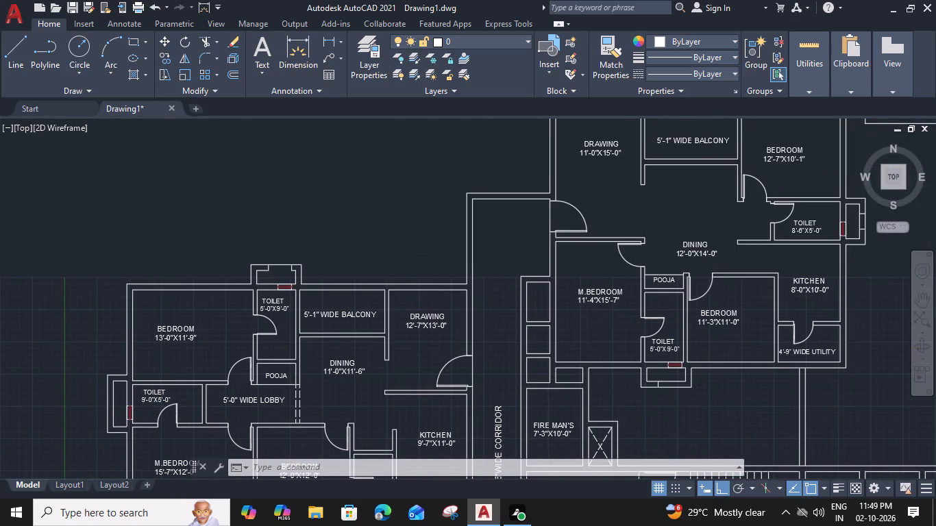
{"action": "scroll", "coordinate": [310, 258], "scroll_direction": "up", "scroll_amount": 1}
{"action": "left_click_drag", "start_coordinate": [311, 252], "coordinate": [297, 267]}
{"action": "left_click", "coordinate": [204, 283]}
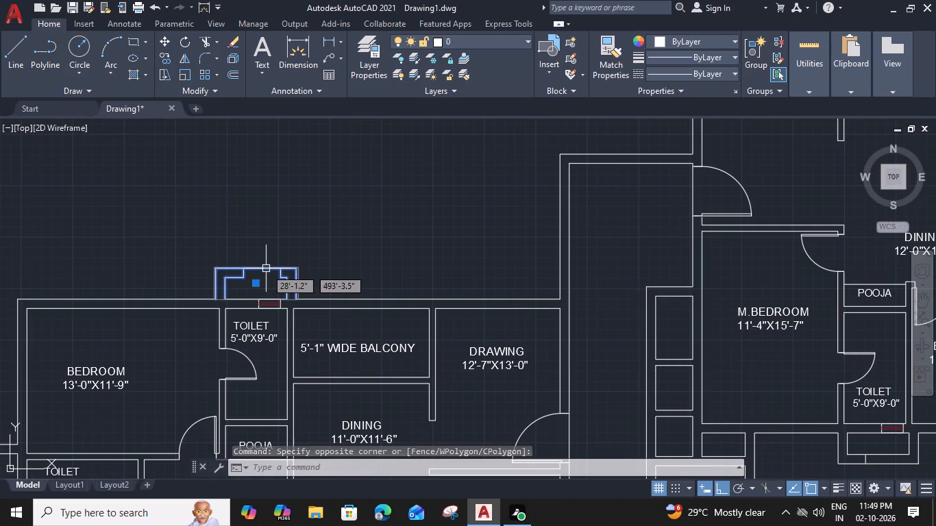
{"action": "key", "text": "c"}
{"action": "key", "text": "o"}
{"action": "key", "text": "space"}
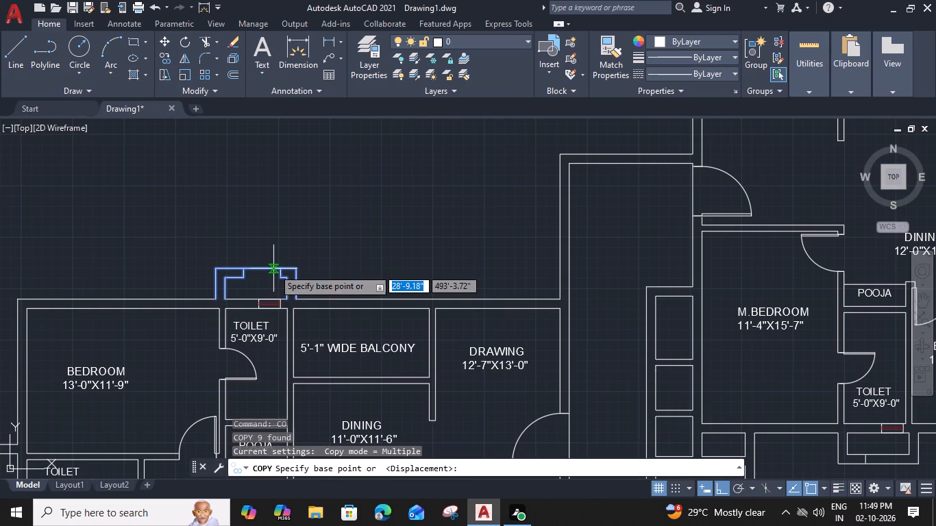
{"action": "double_click", "coordinate": [274, 268]}
{"action": "left_click", "coordinate": [288, 191]}
{"action": "key", "text": "Escape"}
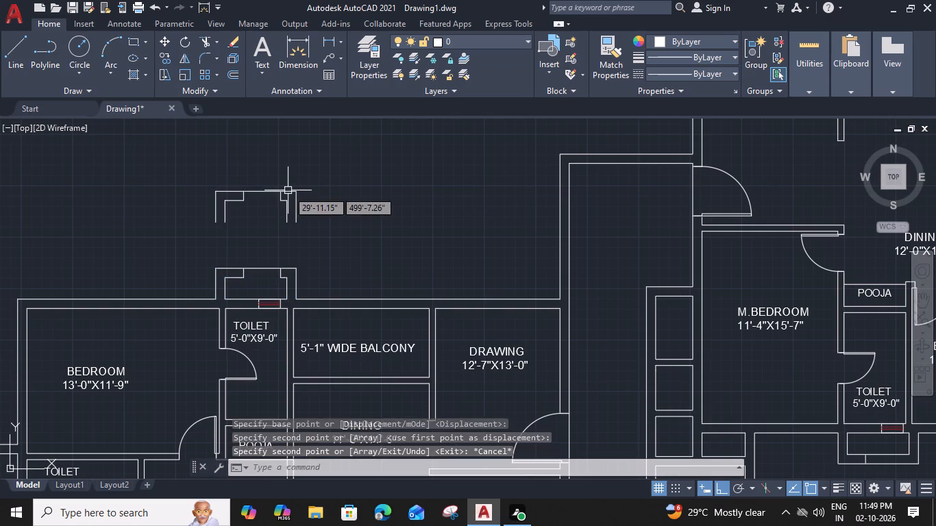
Rotate the spare duct outline copy 90° counterclockwise about its southeast outer corner so its open side faces east.
{"action": "left_click", "coordinate": [288, 190]}
{"action": "key", "text": "r"}
{"action": "type", "text": "O"}
{"action": "key", "text": "space"}
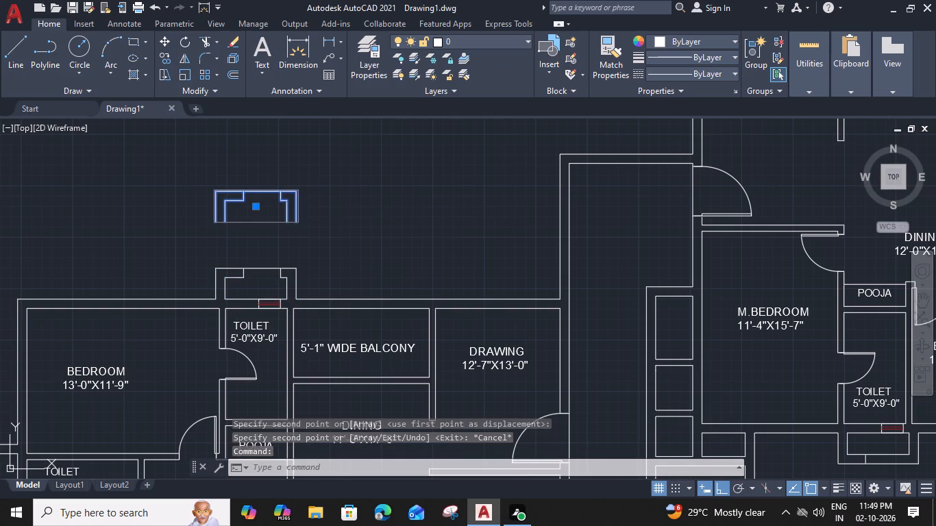
{"action": "left_click", "coordinate": [299, 222]}
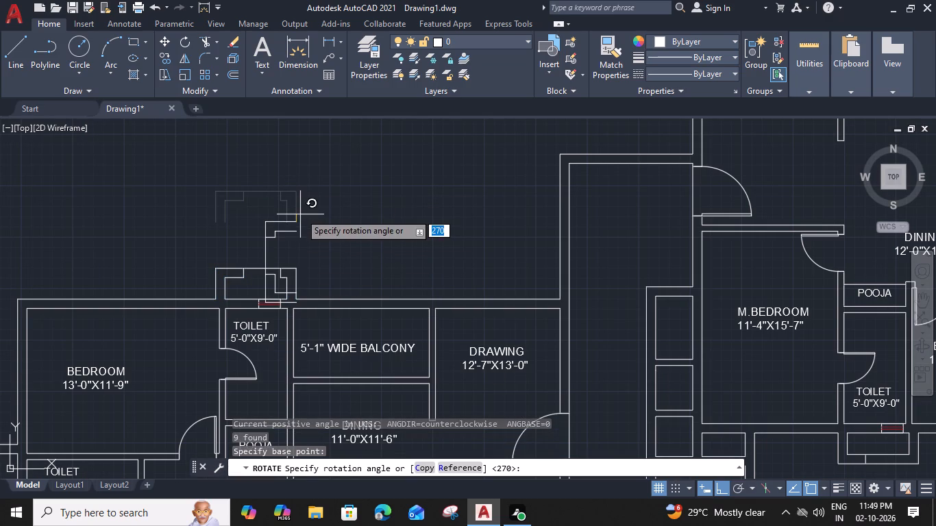
{"action": "scroll", "coordinate": [297, 188], "scroll_direction": "up", "scroll_amount": 3}
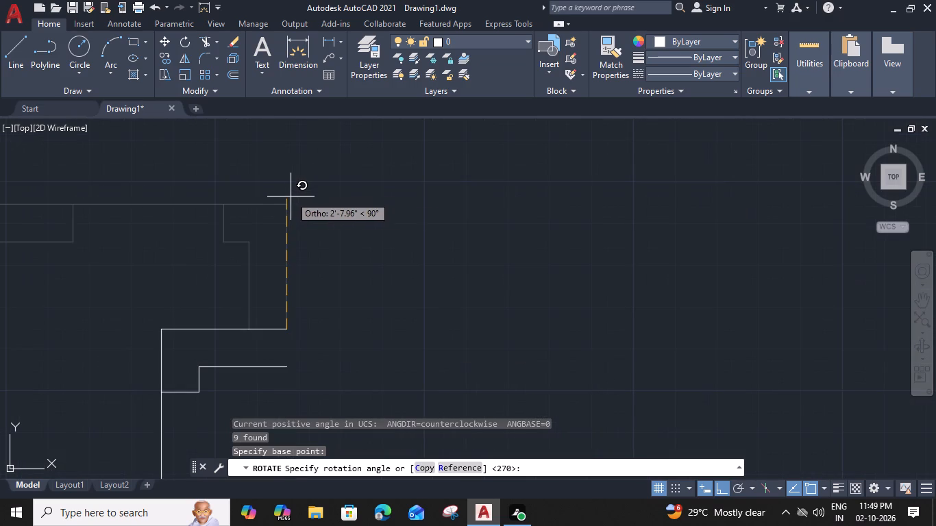
{"action": "left_click", "coordinate": [286, 204]}
Move the rotated duct outline so its open side's north end sits on the outer face of the 7'-0"X6'-0" toilet's east wall.
{"action": "left_click_drag", "start_coordinate": [310, 279], "coordinate": [264, 370]}
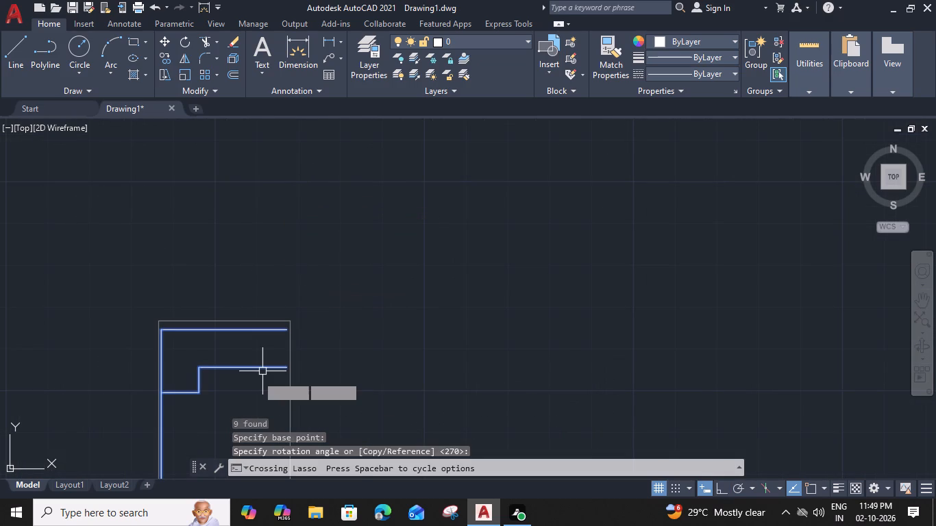
{"action": "key", "text": "m"}
{"action": "key", "text": "space"}
{"action": "left_click", "coordinate": [291, 327]}
{"action": "scroll", "coordinate": [295, 322], "scroll_direction": "down", "scroll_amount": 3}
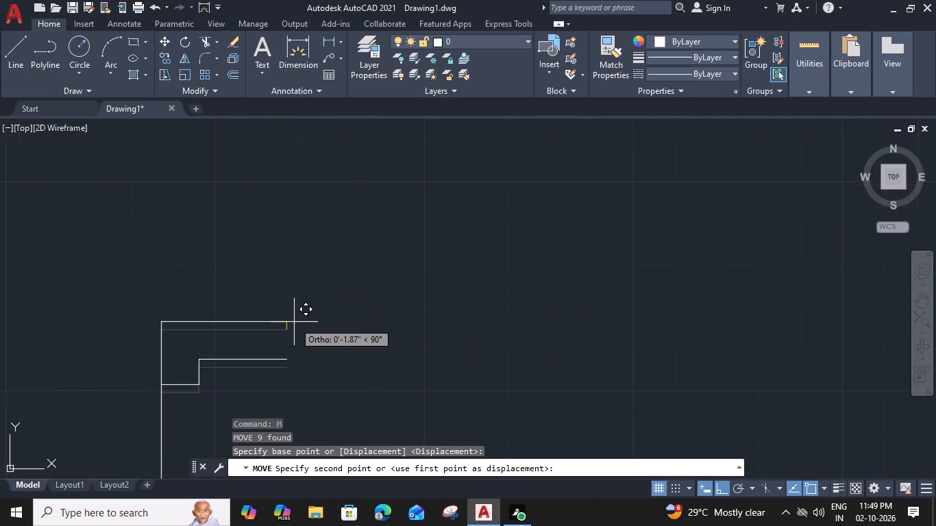
{"action": "middle_click_drag", "start_coordinate": [519, 310], "coordinate": [214, 312]}
{"action": "scroll", "coordinate": [232, 311], "scroll_direction": "down", "scroll_amount": 3}
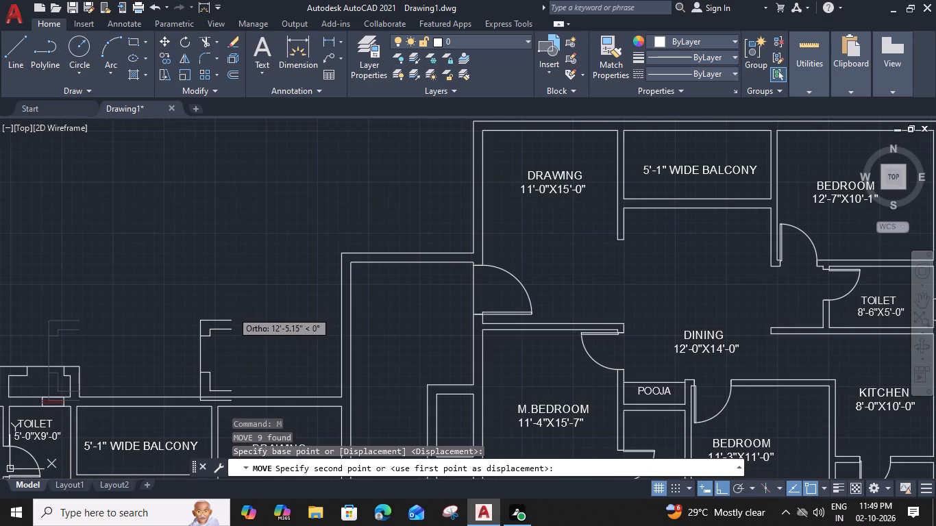
{"action": "middle_click_drag", "start_coordinate": [371, 329], "coordinate": [347, 164]}
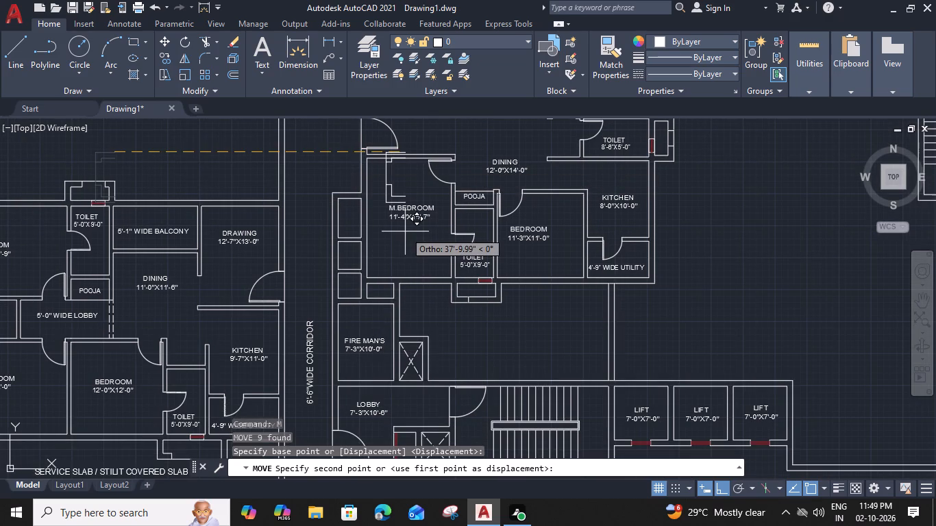
{"action": "middle_click_drag", "start_coordinate": [541, 227], "coordinate": [541, 227]}
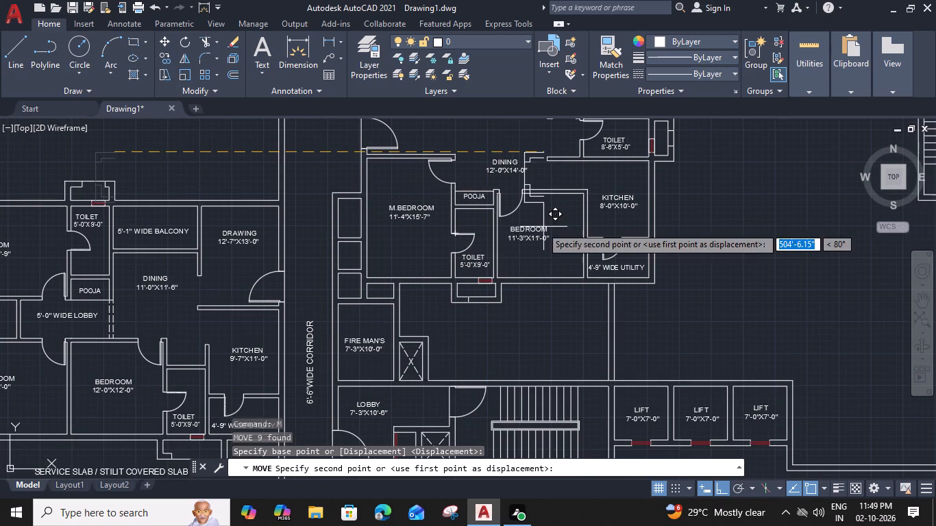
{"action": "middle_click_drag", "start_coordinate": [541, 227], "coordinate": [216, 268]}
{"action": "middle_click_drag", "start_coordinate": [496, 254], "coordinate": [138, 291]}
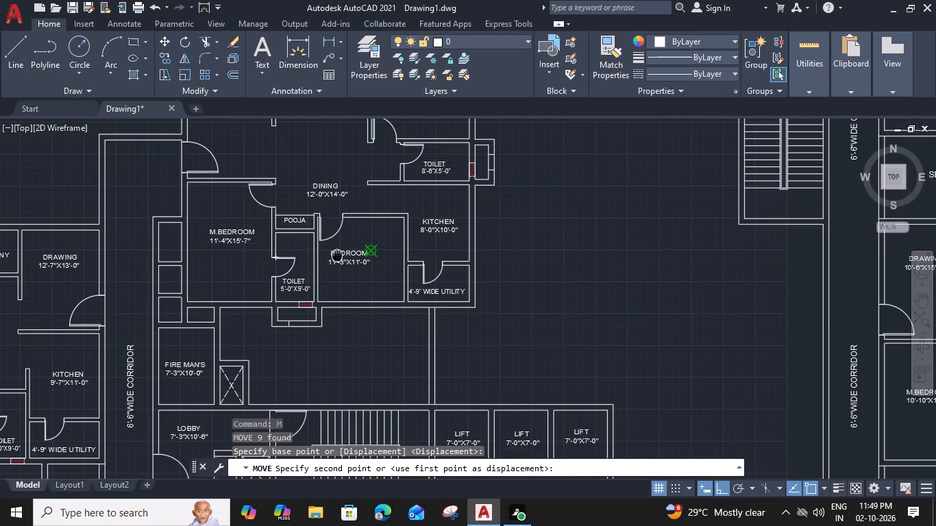
{"action": "middle_click_drag", "start_coordinate": [138, 291], "coordinate": [0, 354]}
{"action": "scroll", "coordinate": [299, 266], "scroll_direction": "down", "scroll_amount": 1}
{"action": "middle_click_drag", "start_coordinate": [145, 278], "coordinate": [379, 375]}
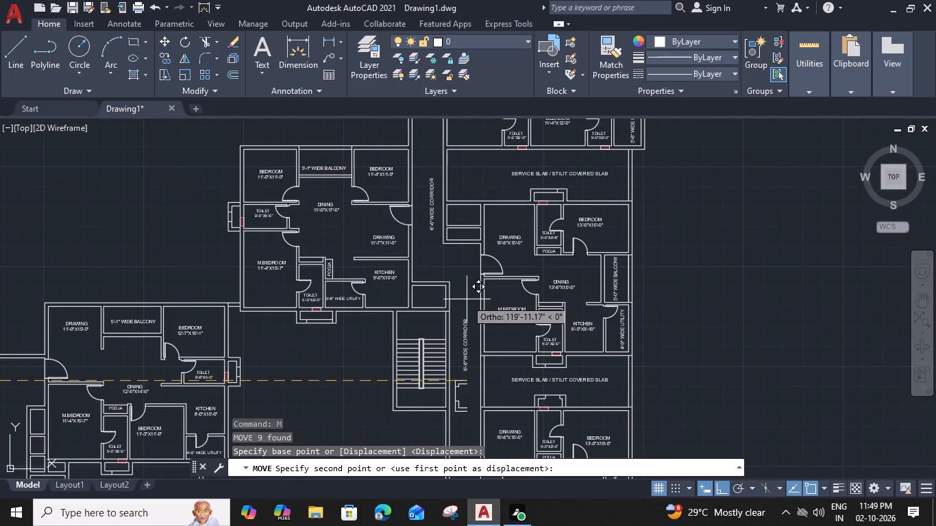
{"action": "middle_click_drag", "start_coordinate": [645, 281], "coordinate": [582, 223]}
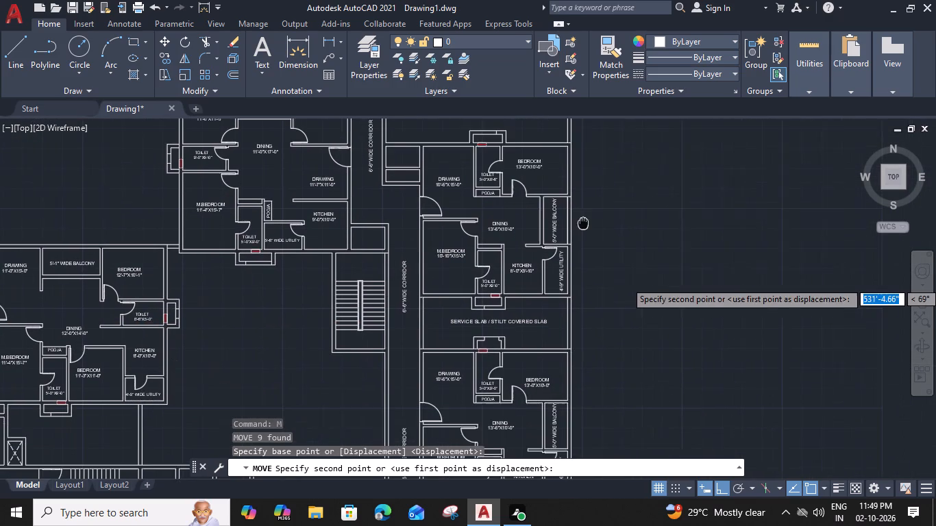
{"action": "middle_click_drag", "start_coordinate": [582, 223], "coordinate": [576, 224]}
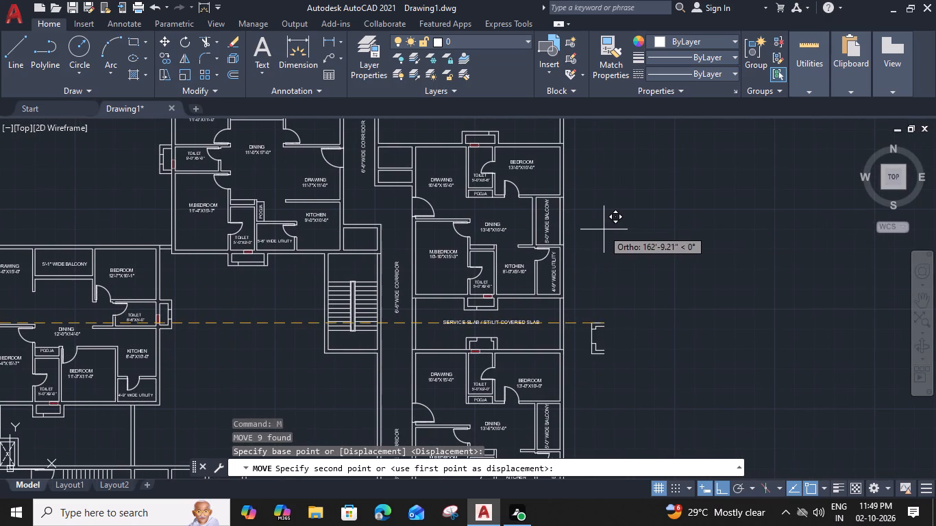
{"action": "middle_click_drag", "start_coordinate": [604, 272], "coordinate": [586, 131]}
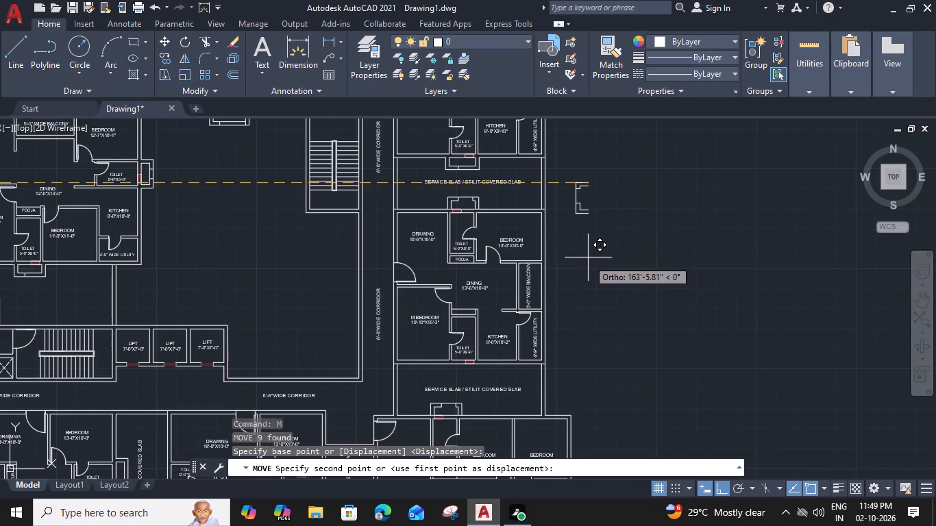
{"action": "scroll", "coordinate": [587, 210], "scroll_direction": "down", "scroll_amount": 2}
{"action": "middle_click_drag", "start_coordinate": [585, 200], "coordinate": [558, 345]}
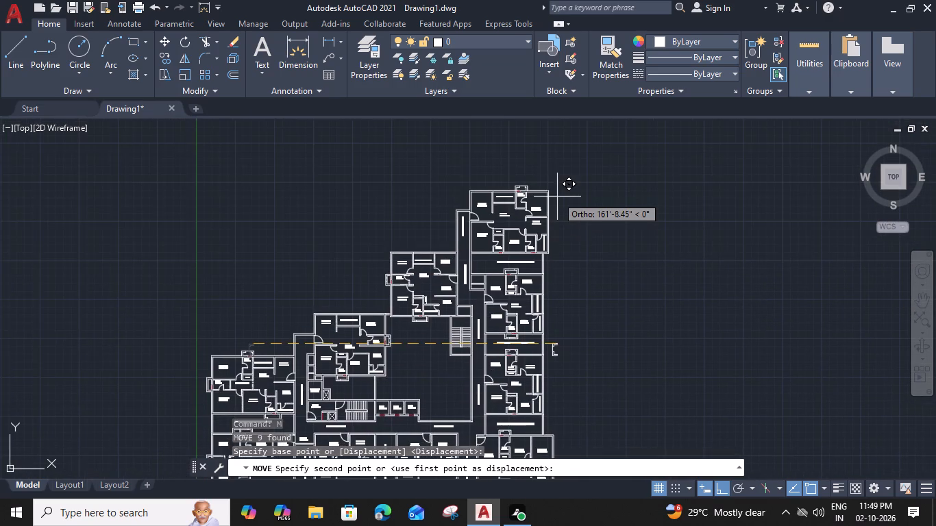
{"action": "scroll", "coordinate": [557, 197], "scroll_direction": "up", "scroll_amount": 2}
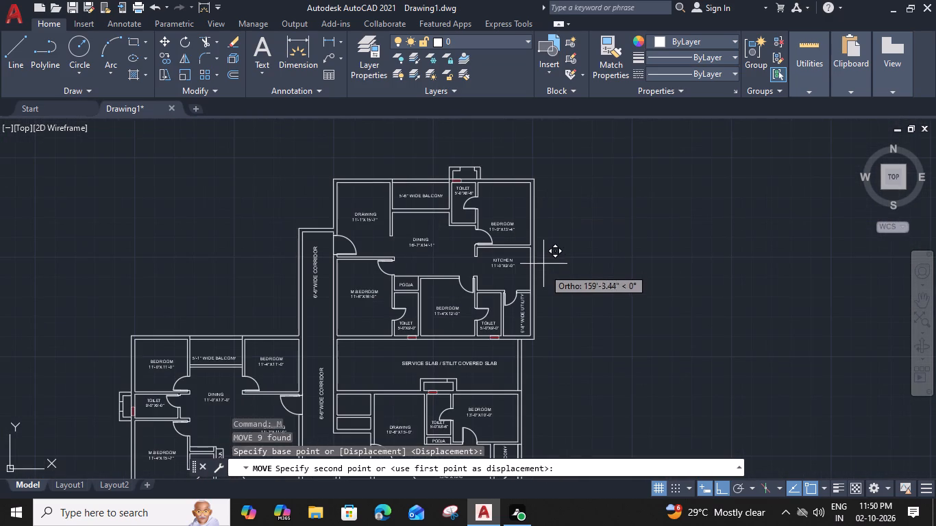
{"action": "scroll", "coordinate": [546, 321], "scroll_direction": "down", "scroll_amount": 1}
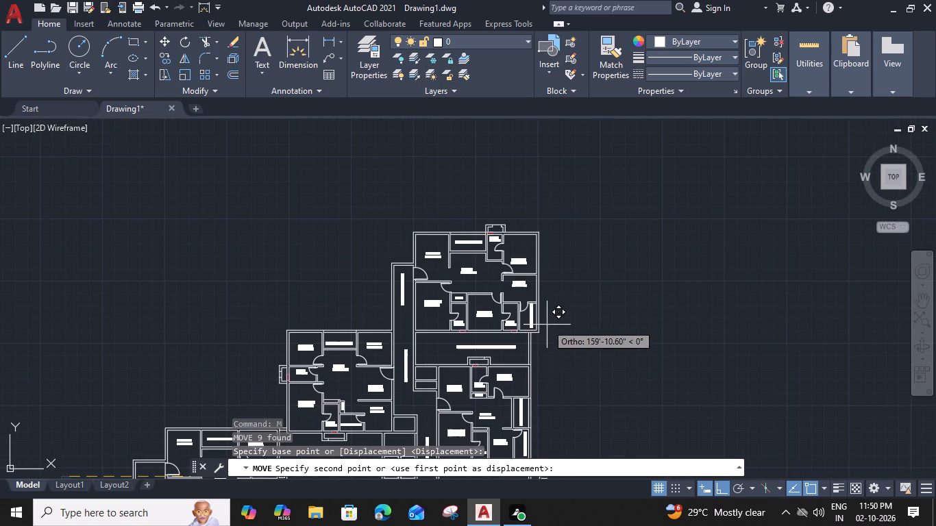
{"action": "middle_click_drag", "start_coordinate": [552, 359], "coordinate": [517, 152]}
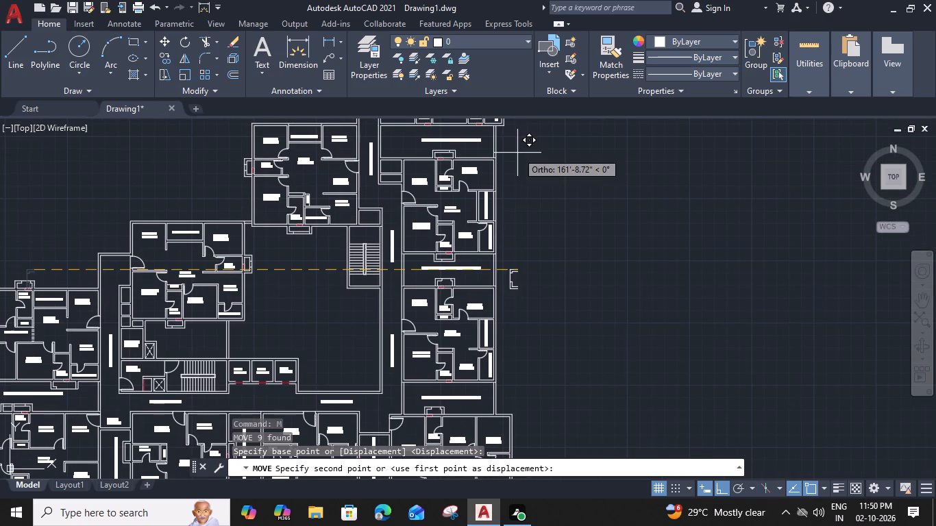
{"action": "middle_click_drag", "start_coordinate": [524, 271], "coordinate": [525, 164]}
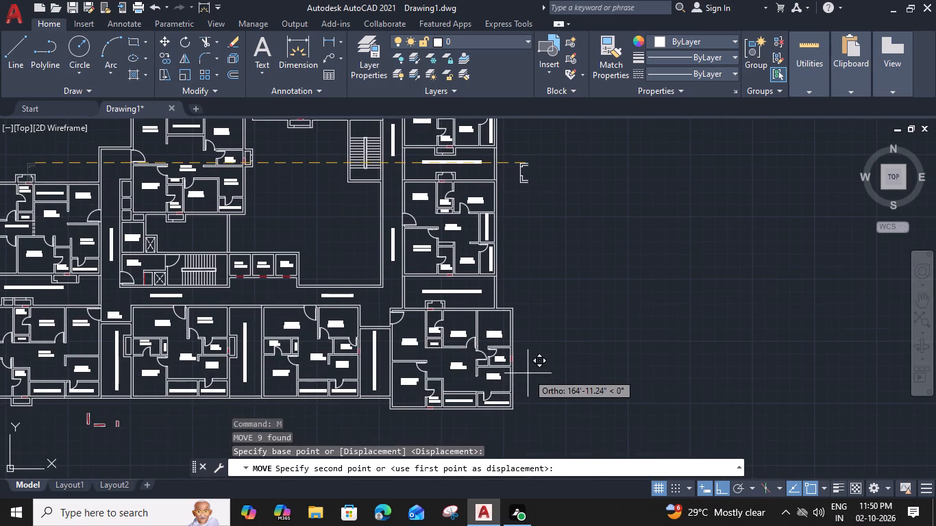
{"action": "scroll", "coordinate": [518, 356], "scroll_direction": "up", "scroll_amount": 4}
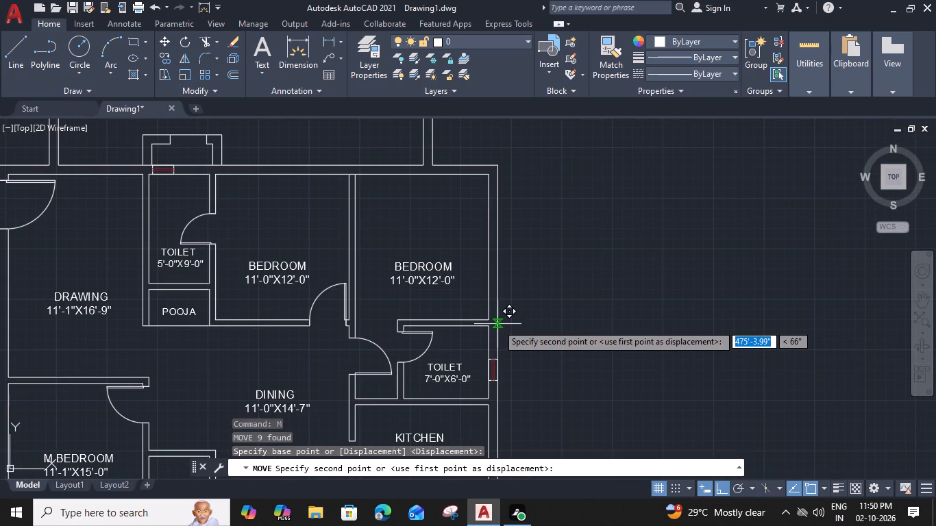
{"action": "left_click", "coordinate": [500, 324]}
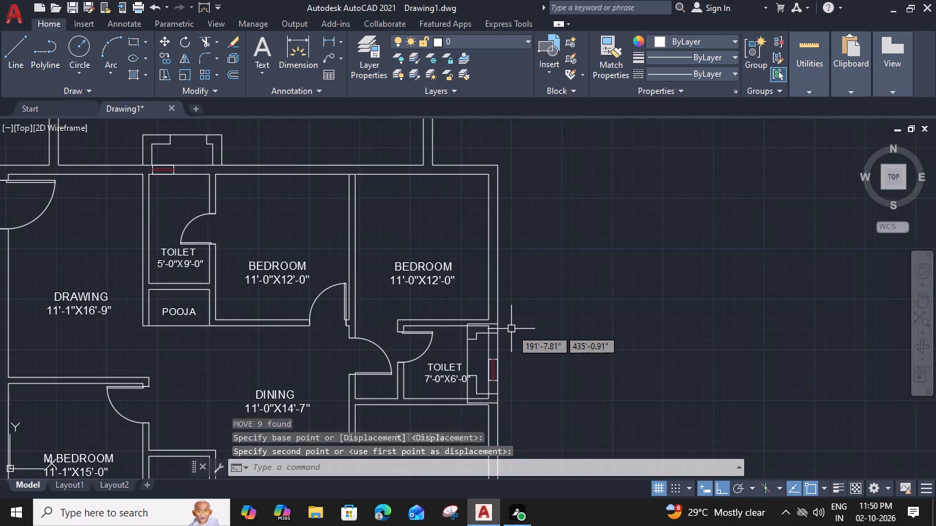
Mirror the duct outline about the outer face of the 7'-0"X6'-0" toilet's east wall, erasing the source.
{"action": "left_click", "coordinate": [465, 332]}
{"action": "key", "text": "m"}
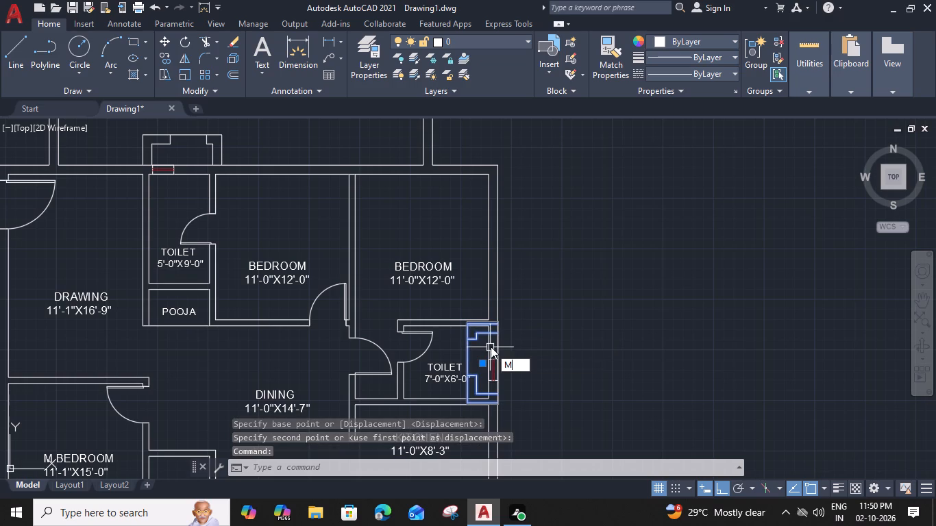
{"action": "type", "text": "I"}
{"action": "key", "text": "space"}
{"action": "left_click", "coordinate": [496, 326]}
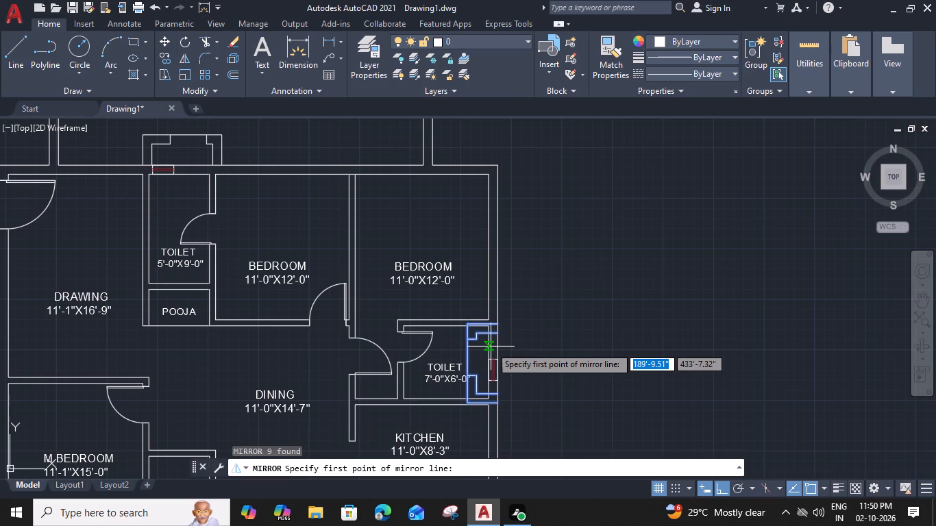
{"action": "left_click", "coordinate": [497, 404]}
{"action": "left_click_drag", "start_coordinate": [515, 436], "coordinate": [497, 404]}
Move the mirrored duct outline slightly north to line up with the north face of the 7'-0"X6'-0" toilet's north wall.
{"action": "scroll", "coordinate": [517, 327], "scroll_direction": "up", "scroll_amount": 1}
{"action": "left_click", "coordinate": [516, 323]}
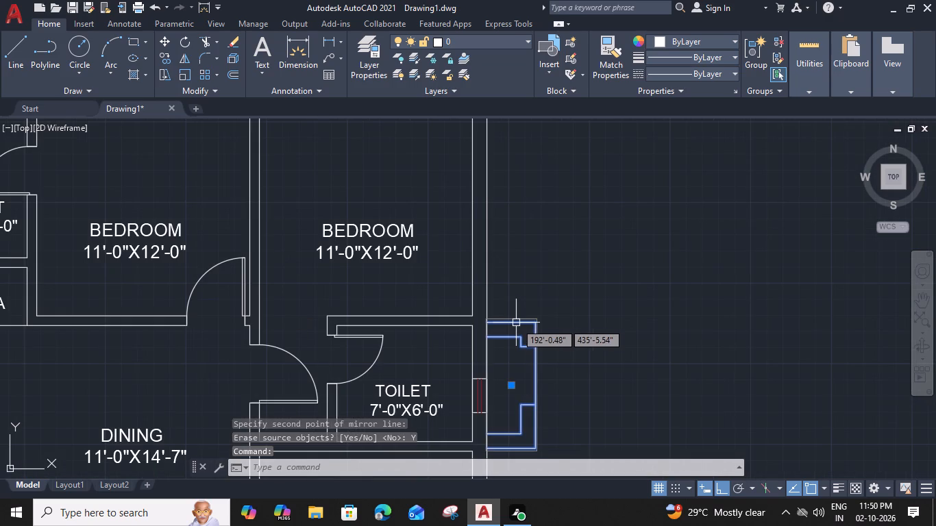
{"action": "key", "text": "m"}
{"action": "key", "text": "space"}
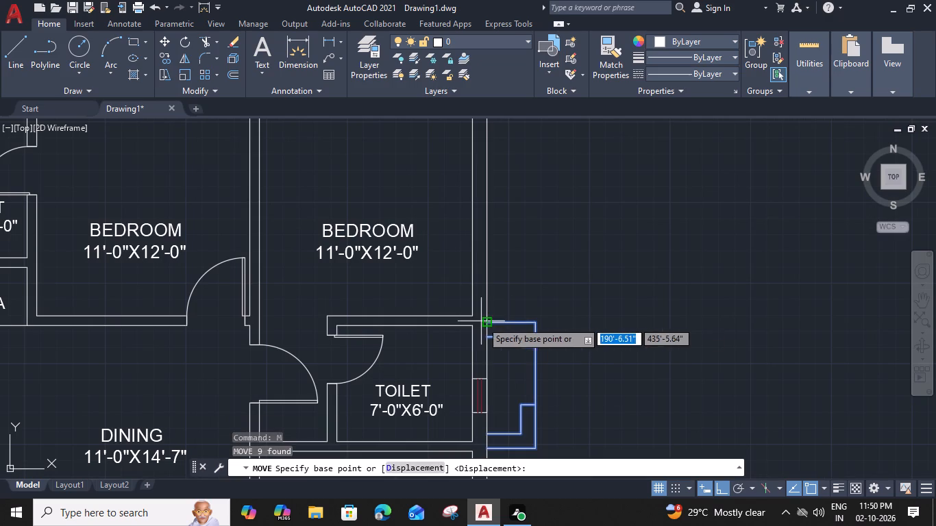
{"action": "left_click", "coordinate": [487, 324]}
{"action": "left_click", "coordinate": [487, 315]}
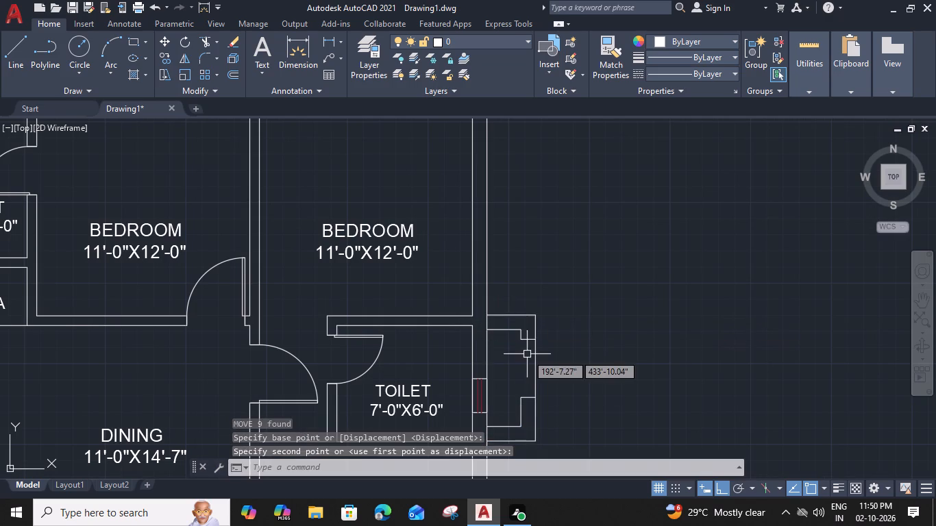
Ungroup the duct outline east of the 7'-0"X6'-0" toilet.
{"action": "scroll", "coordinate": [528, 353], "scroll_direction": "down", "scroll_amount": 1}
{"action": "middle_click_drag", "start_coordinate": [532, 337], "coordinate": [521, 279]}
{"action": "scroll", "coordinate": [525, 366], "scroll_direction": "up", "scroll_amount": 3}
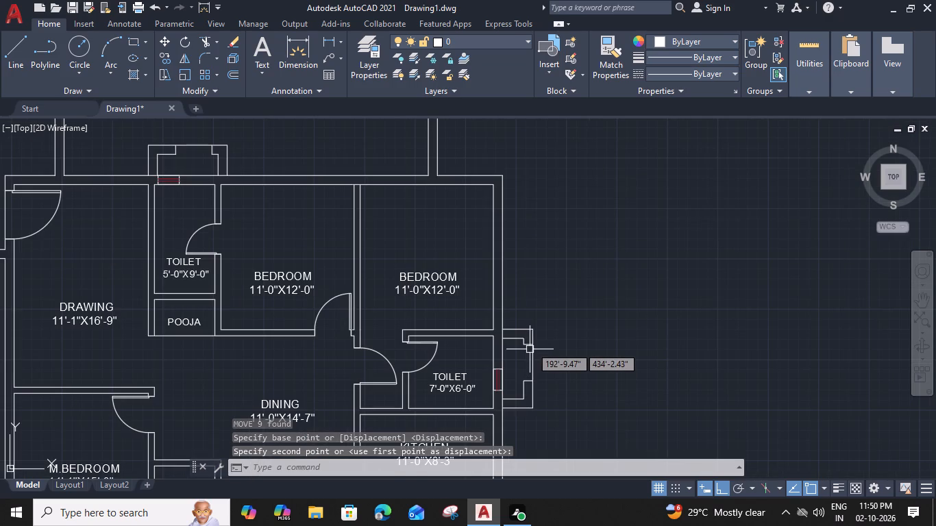
{"action": "left_click_drag", "start_coordinate": [454, 255], "coordinate": [455, 273]}
{"action": "left_click", "coordinate": [447, 364]}
{"action": "key", "text": "u"}
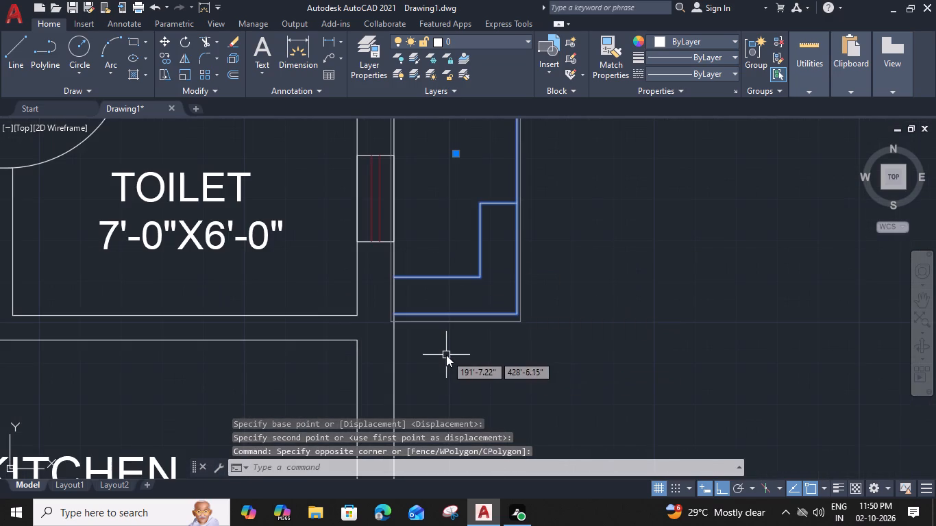
{"action": "type", "text": "NG"}
{"action": "key", "text": "space"}
Move the duct outline's two southern horizontal lines down along the east wall, past the wall between the toilet and the kitchen.
{"action": "left_click_drag", "start_coordinate": [444, 268], "coordinate": [444, 267]}
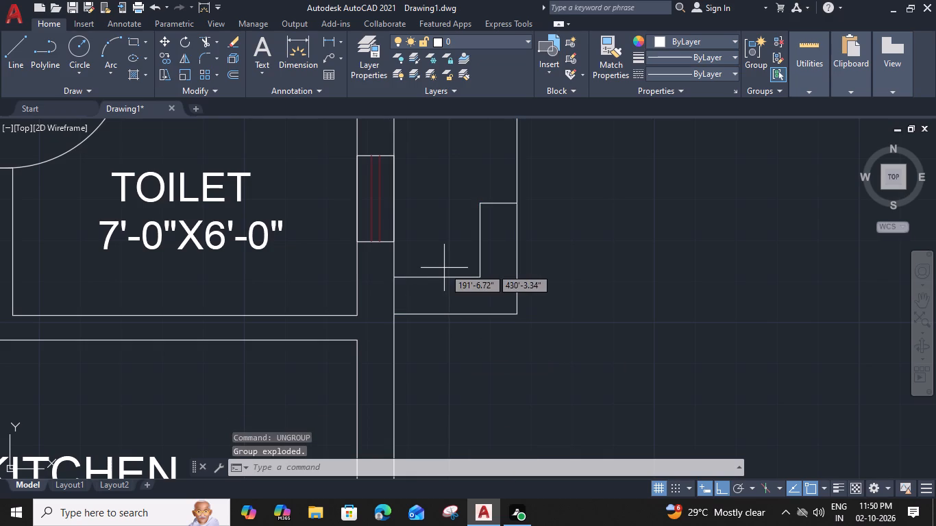
{"action": "left_click_drag", "start_coordinate": [444, 267], "coordinate": [440, 288]}
{"action": "left_click", "coordinate": [431, 351]}
{"action": "key", "text": "m"}
{"action": "key", "text": "space"}
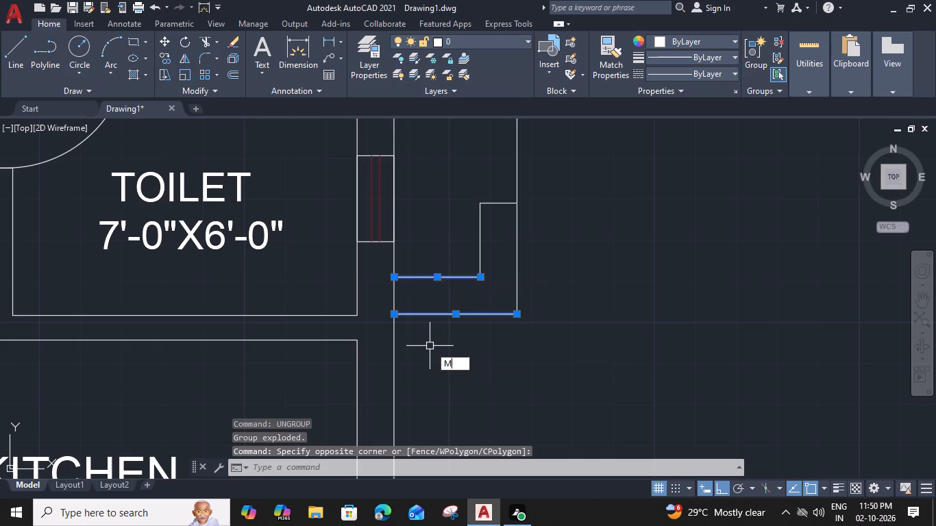
{"action": "left_click", "coordinate": [396, 316]}
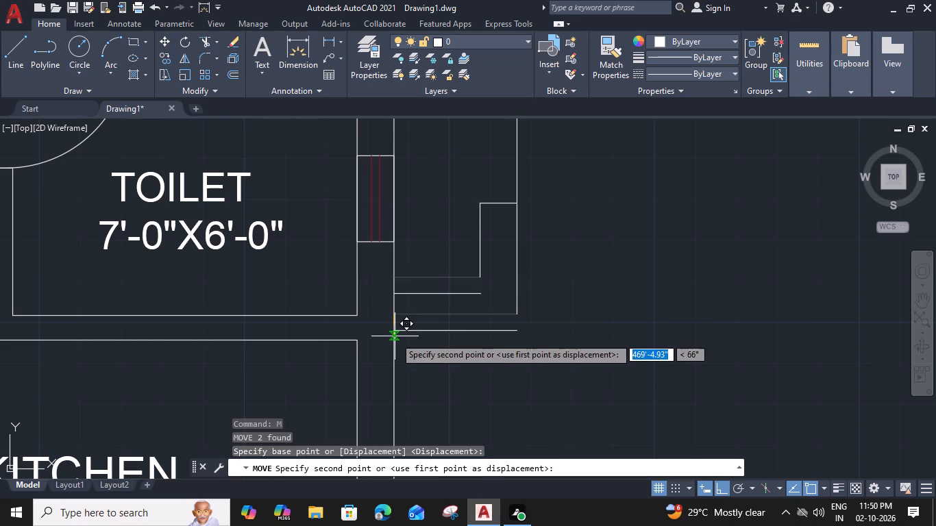
{"action": "left_click", "coordinate": [394, 361]}
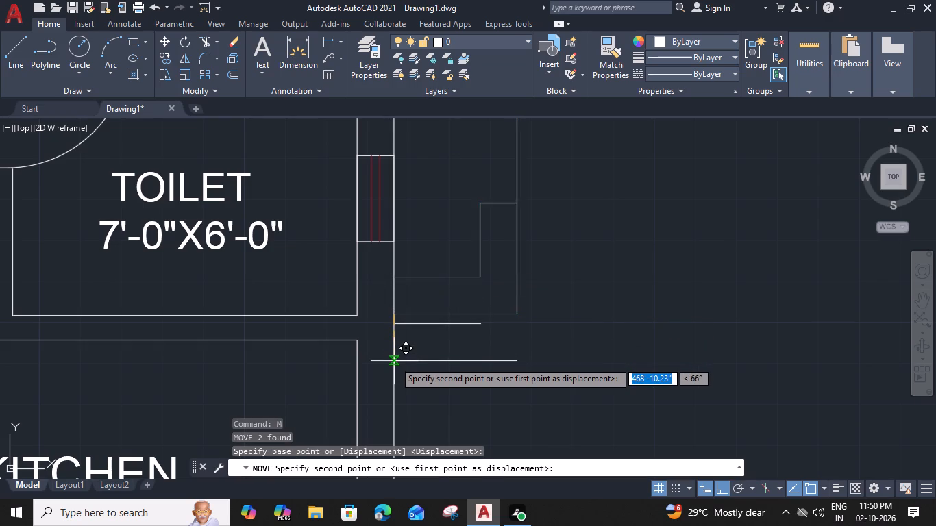
Fillet the duct outline's outer and inner southeast corners in multiple mode to join the vertical lines with the moved horizontal lines.
{"action": "key", "text": "f"}
{"action": "key", "text": "space"}
{"action": "key", "text": "m"}
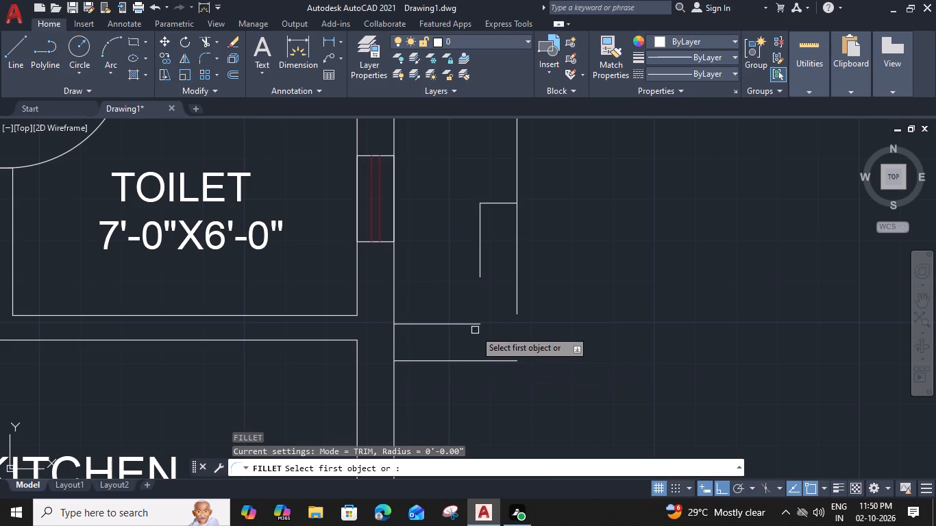
{"action": "key", "text": "space"}
{"action": "left_click", "coordinate": [515, 293]}
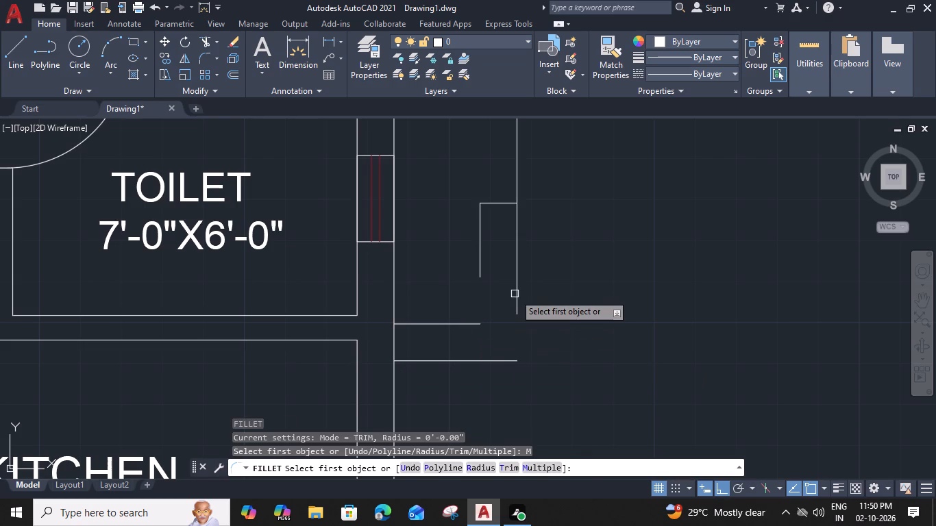
{"action": "left_click", "coordinate": [502, 367]}
{"action": "left_click", "coordinate": [501, 358]}
{"action": "left_click", "coordinate": [479, 274]}
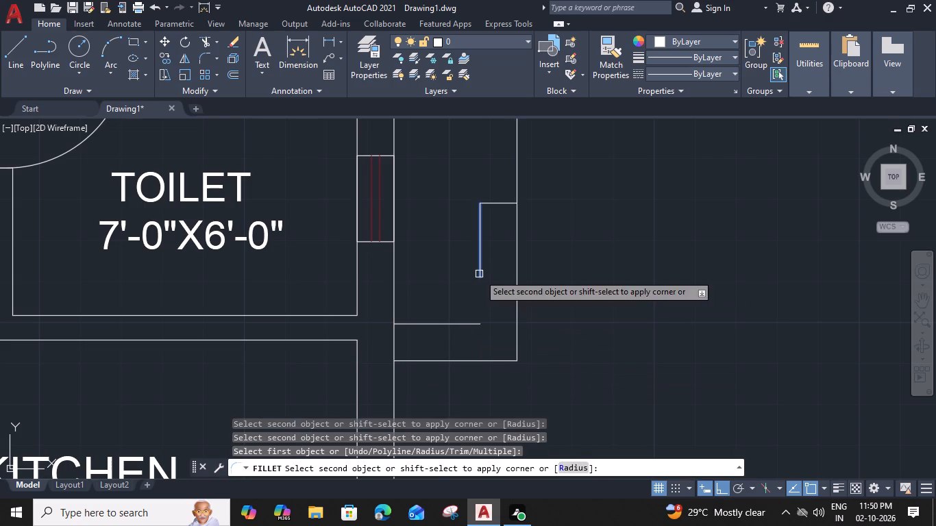
{"action": "left_click", "coordinate": [463, 326]}
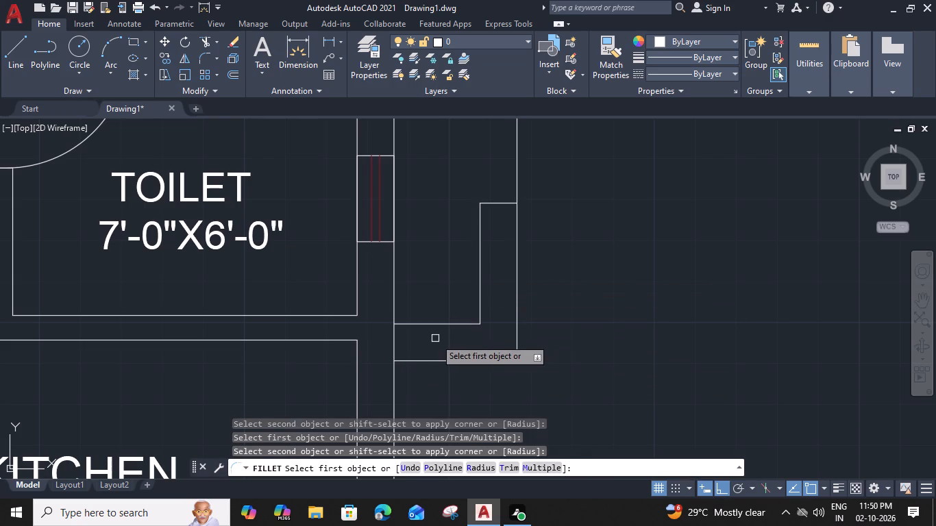
{"action": "key", "text": "Escape"}
Group the nine lines of the resized duct outline east of the 7'-0"X6'-0" toilet.
{"action": "scroll", "coordinate": [436, 338], "scroll_direction": "down", "scroll_amount": 3}
{"action": "middle_click_drag", "start_coordinate": [492, 302], "coordinate": [627, 301]}
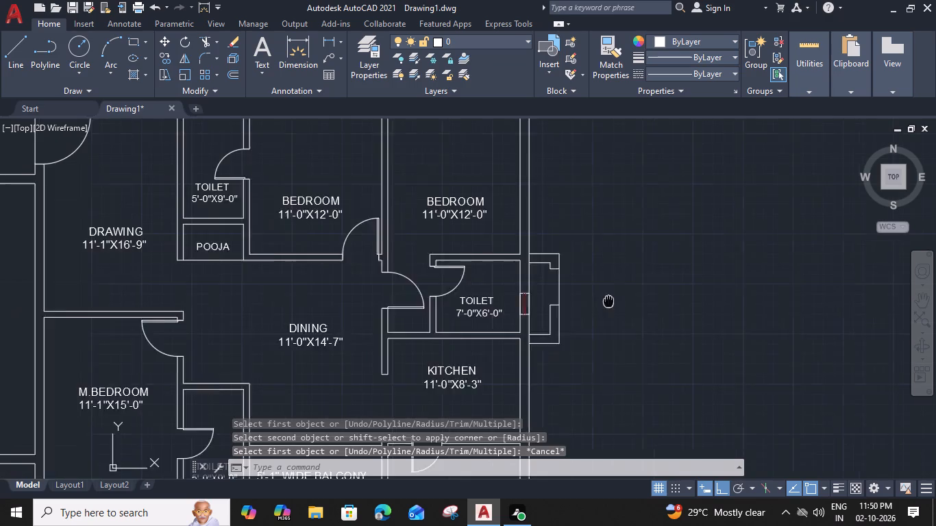
{"action": "middle_click_drag", "start_coordinate": [627, 301], "coordinate": [636, 302]}
{"action": "scroll", "coordinate": [579, 314], "scroll_direction": "down", "scroll_amount": 2}
{"action": "middle_click_drag", "start_coordinate": [382, 322], "coordinate": [574, 316]}
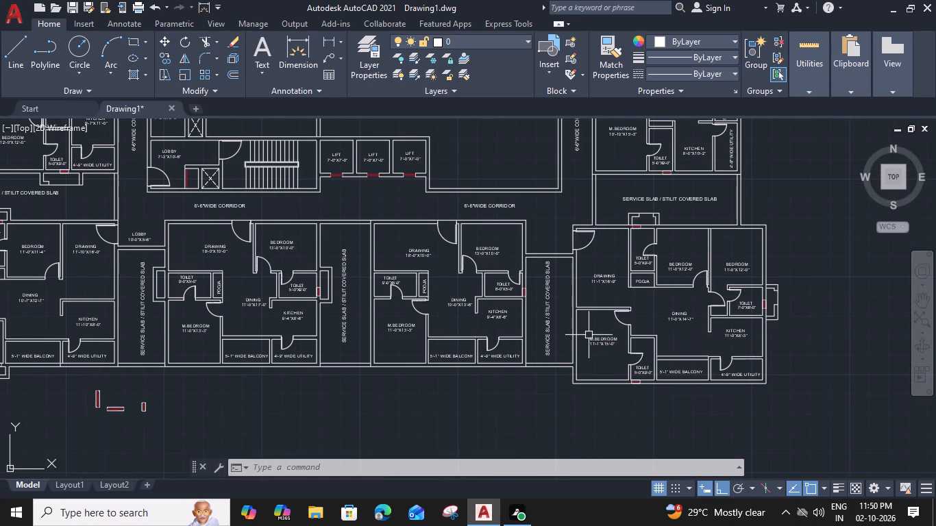
{"action": "scroll", "coordinate": [801, 290], "scroll_direction": "up", "scroll_amount": 2}
{"action": "left_click_drag", "start_coordinate": [768, 260], "coordinate": [759, 262]}
{"action": "left_click", "coordinate": [730, 381]}
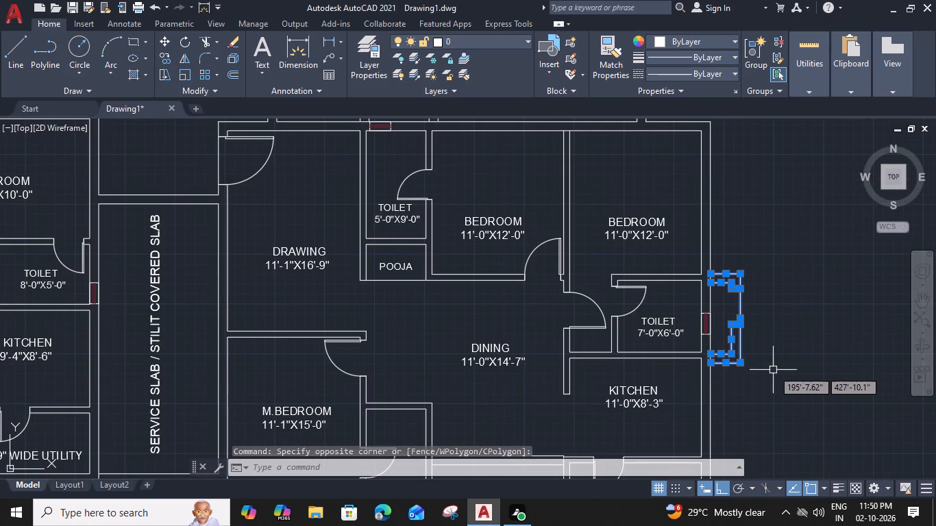
{"action": "type", "text": "G"}
{"action": "key", "text": "space"}
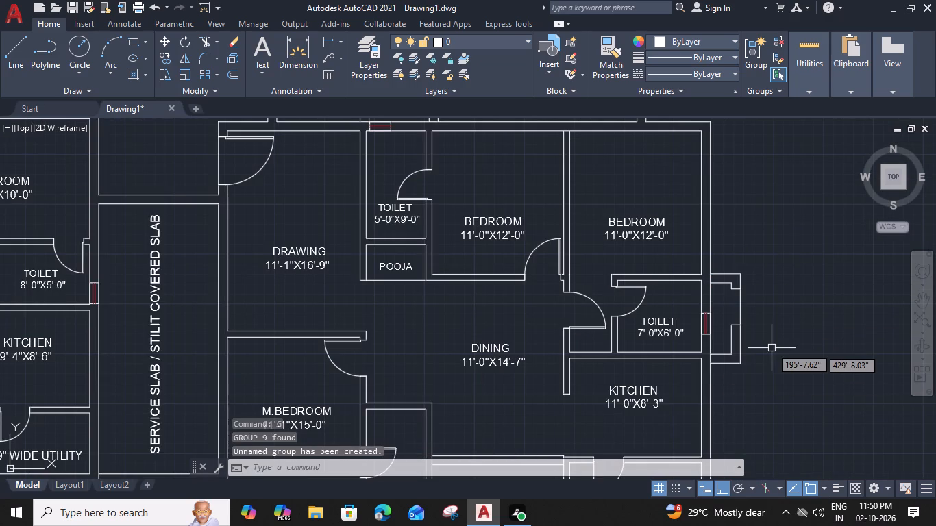
Copy the grouped duct outline to the service slab side of the 8'-0"X5'-0" toilet's east wall.
{"action": "left_click", "coordinate": [725, 353]}
{"action": "type", "text": "CO"}
{"action": "key", "text": "space"}
{"action": "scroll", "coordinate": [704, 351], "scroll_direction": "up", "scroll_amount": 3}
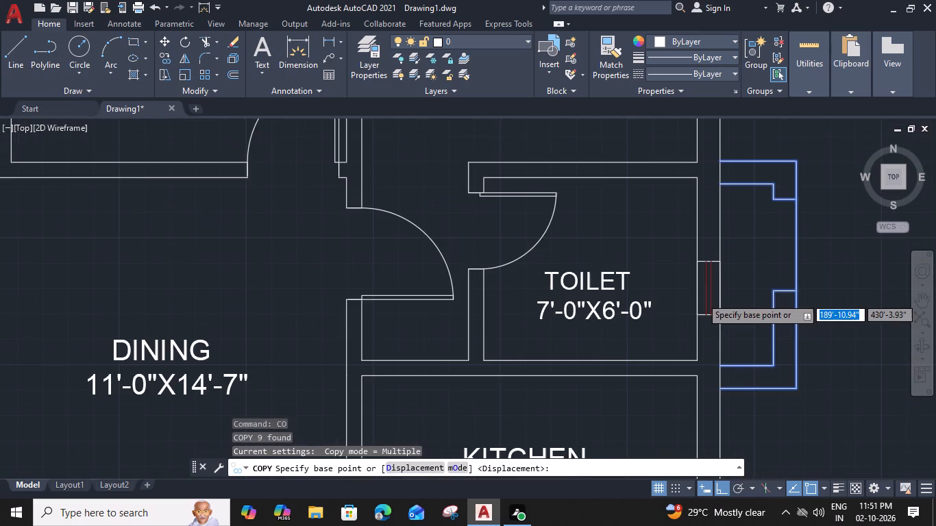
{"action": "middle_click_drag", "start_coordinate": [684, 192], "coordinate": [681, 503]}
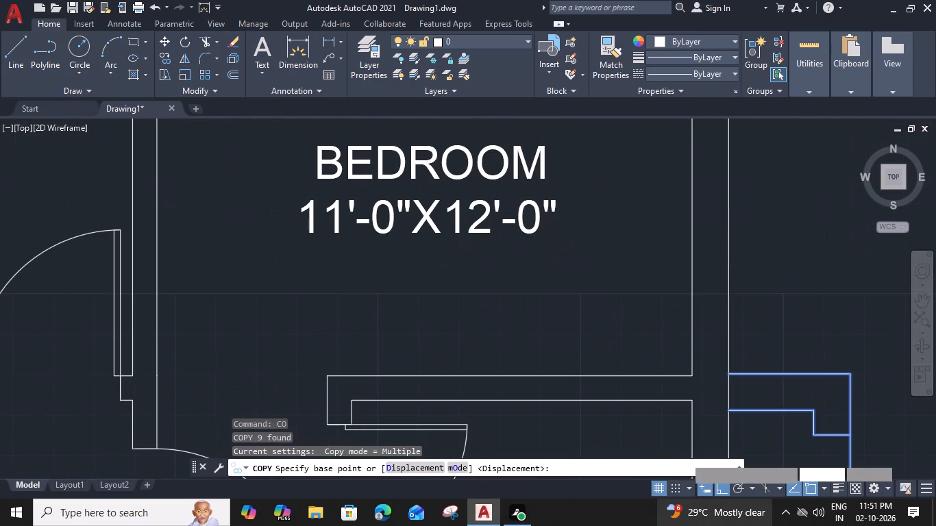
{"action": "left_click", "coordinate": [691, 401]}
{"action": "scroll", "coordinate": [691, 403], "scroll_direction": "down", "scroll_amount": 4}
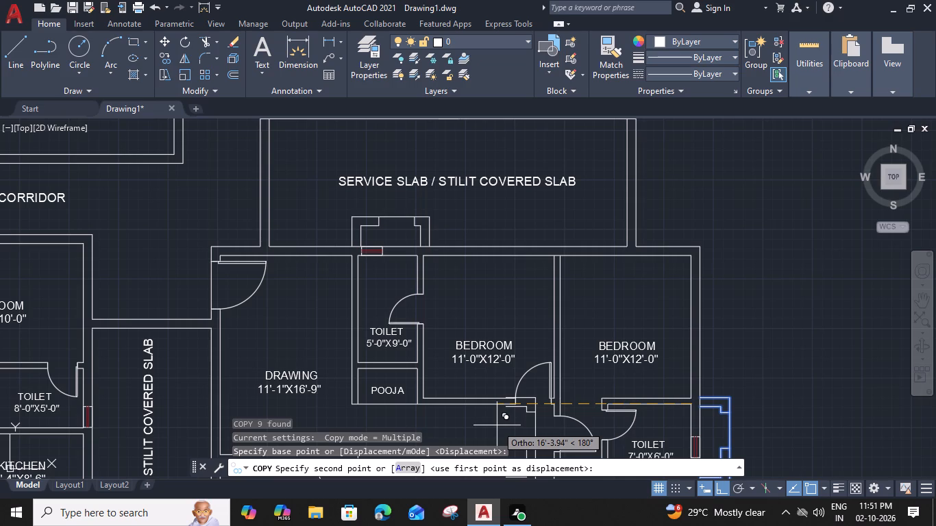
{"action": "scroll", "coordinate": [482, 416], "scroll_direction": "down", "scroll_amount": 1}
{"action": "middle_click_drag", "start_coordinate": [412, 400], "coordinate": [739, 385]}
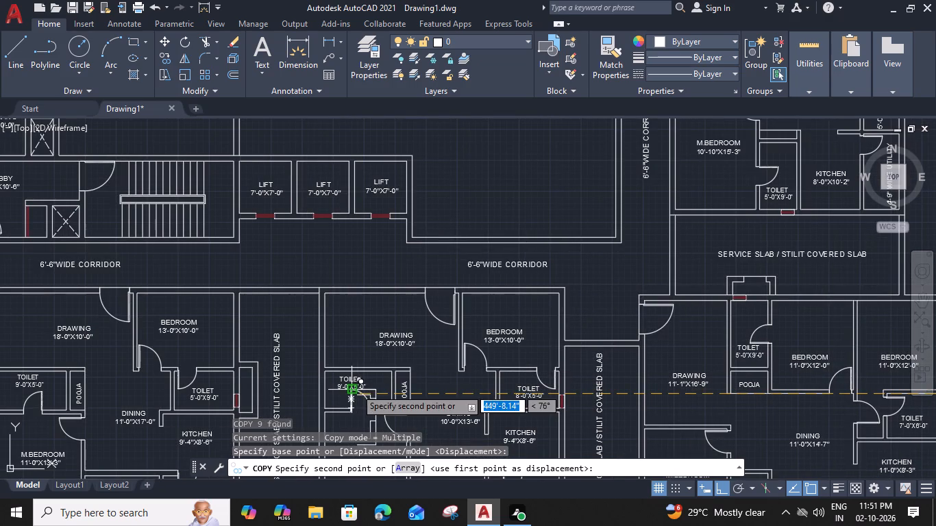
{"action": "scroll", "coordinate": [558, 368], "scroll_direction": "up", "scroll_amount": 2}
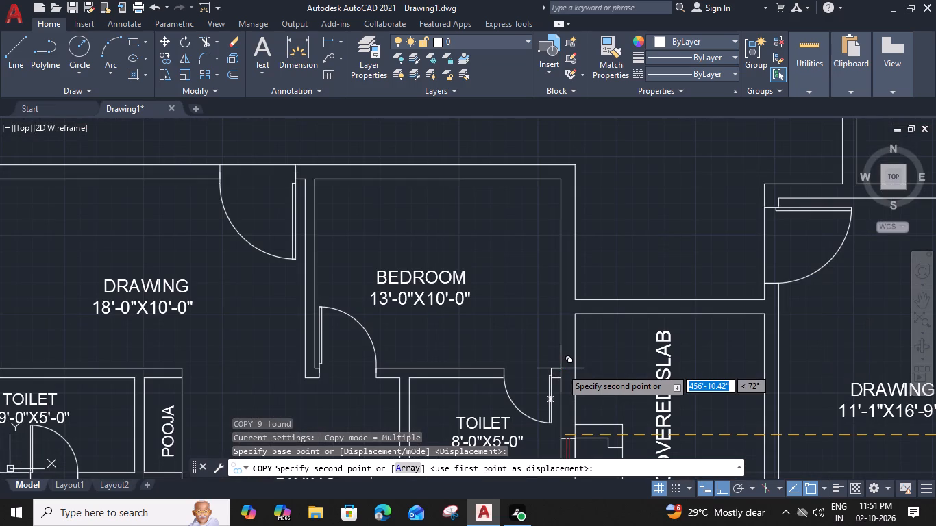
{"action": "left_click", "coordinate": [576, 368]}
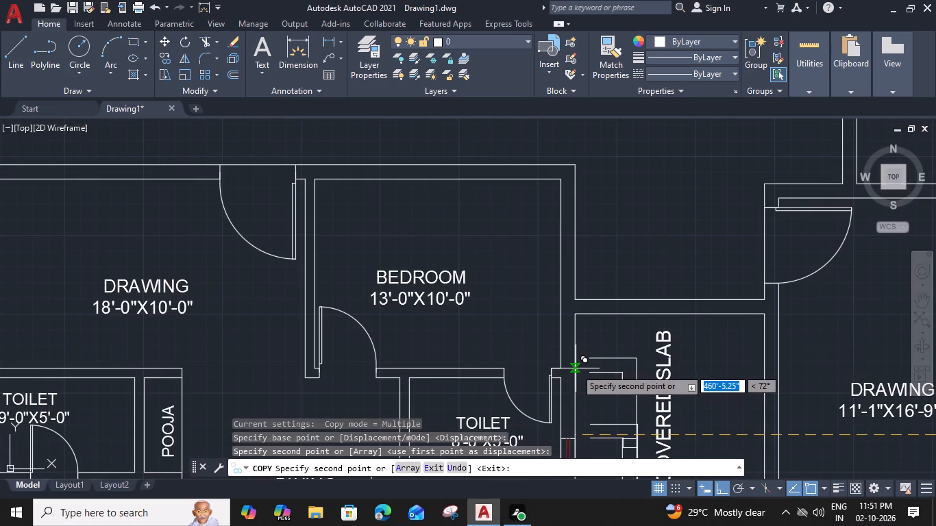
{"action": "key", "text": "Escape"}
Move the copied duct outline against the outer face of the 8'-0"X5'-0" toilet's east wall, near its north wall line.
{"action": "left_click", "coordinate": [592, 377]}
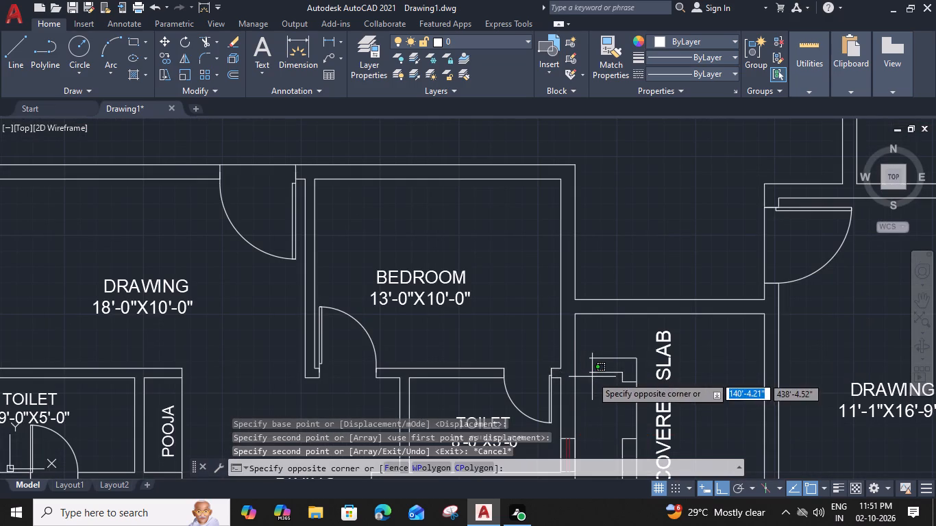
{"action": "left_click", "coordinate": [590, 351]}
{"action": "key", "text": "m"}
{"action": "key", "text": "space"}
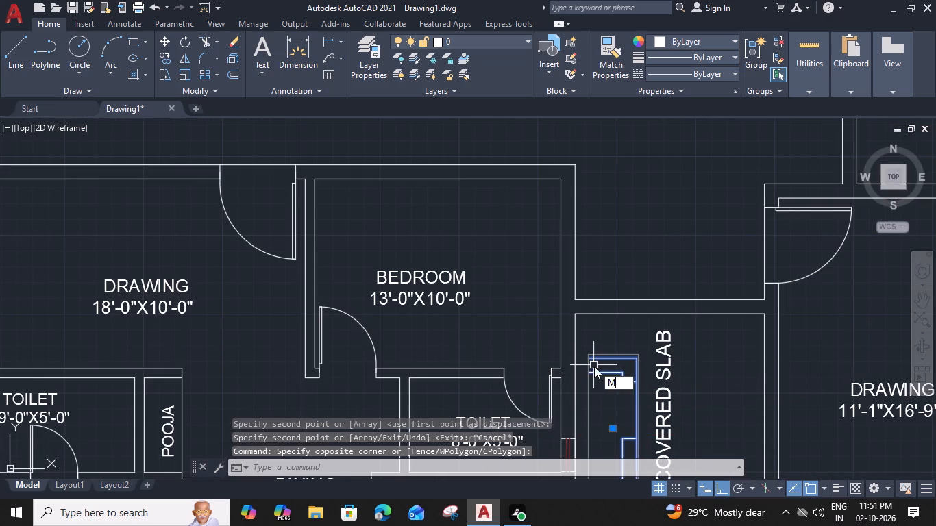
{"action": "left_click", "coordinate": [590, 360]}
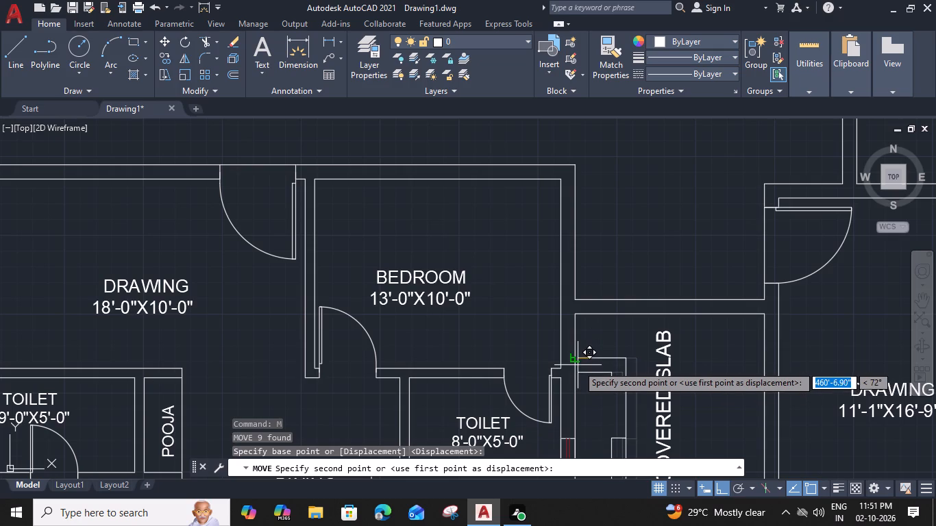
{"action": "left_click", "coordinate": [577, 366]}
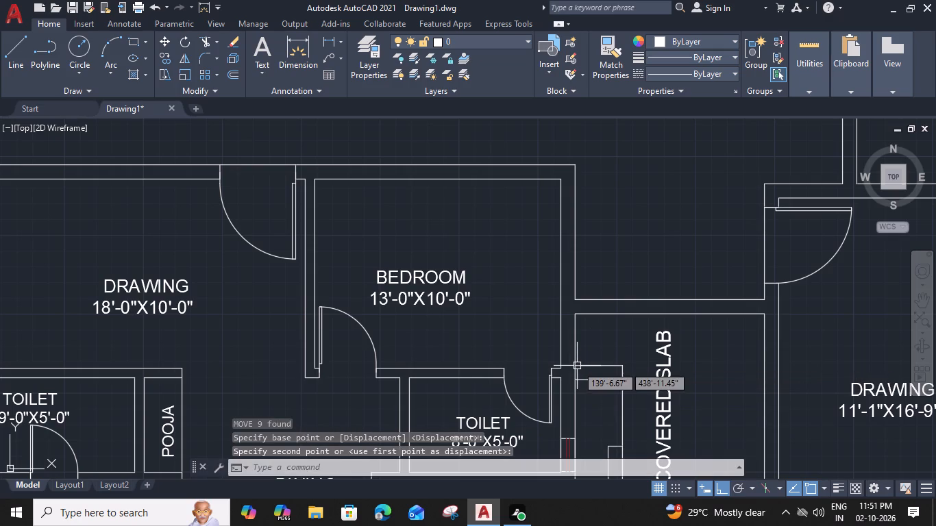
Ungroup the duct outline east of the 8'-0"X5'-0" toilet.
{"action": "scroll", "coordinate": [619, 374], "scroll_direction": "down", "scroll_amount": 1}
{"action": "middle_click_drag", "start_coordinate": [628, 395], "coordinate": [618, 336]}
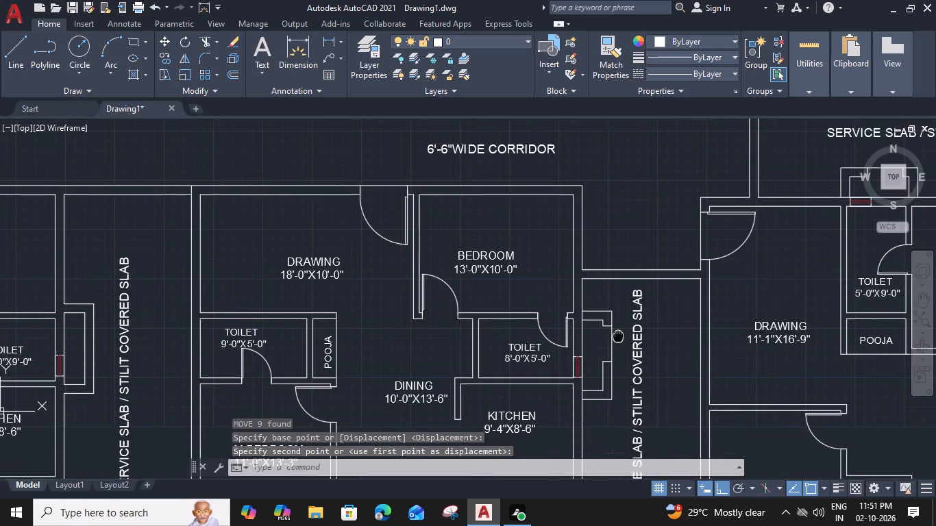
{"action": "scroll", "coordinate": [607, 392], "scroll_direction": "up", "scroll_amount": 2}
{"action": "left_click_drag", "start_coordinate": [633, 377], "coordinate": [621, 382]}
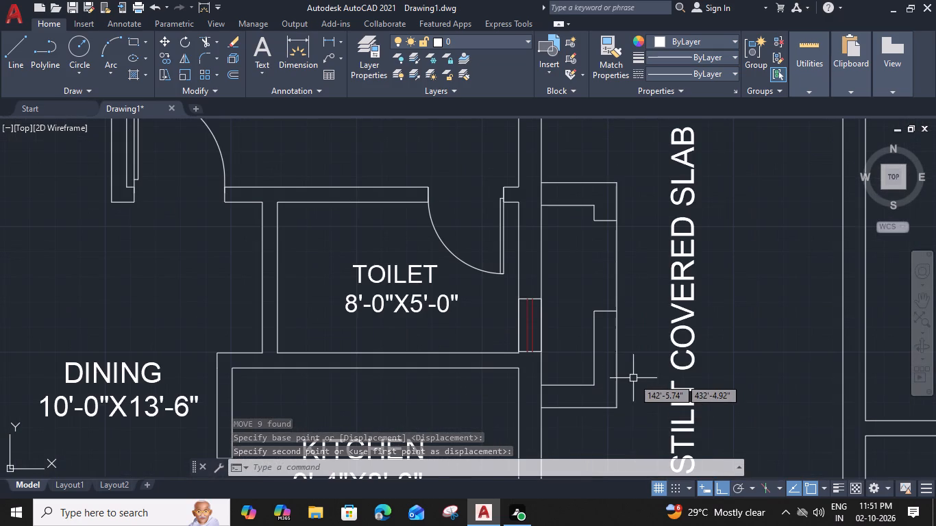
{"action": "left_click", "coordinate": [578, 414]}
{"action": "key", "text": "u"}
{"action": "type", "text": "NG"}
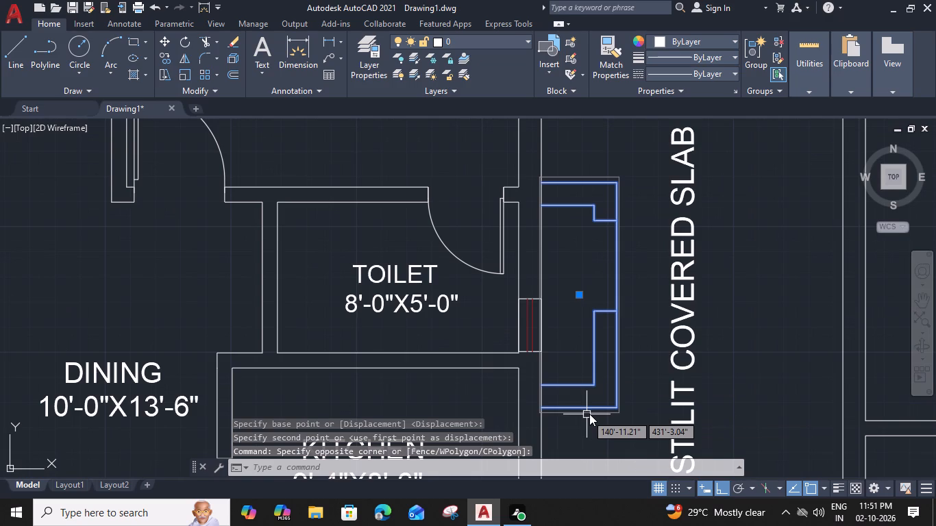
{"action": "key", "text": "space"}
Move the duct outline's two southern horizontal lines north along the wall, towards the wall between the toilet and the kitchen.
{"action": "left_click", "coordinate": [584, 379]}
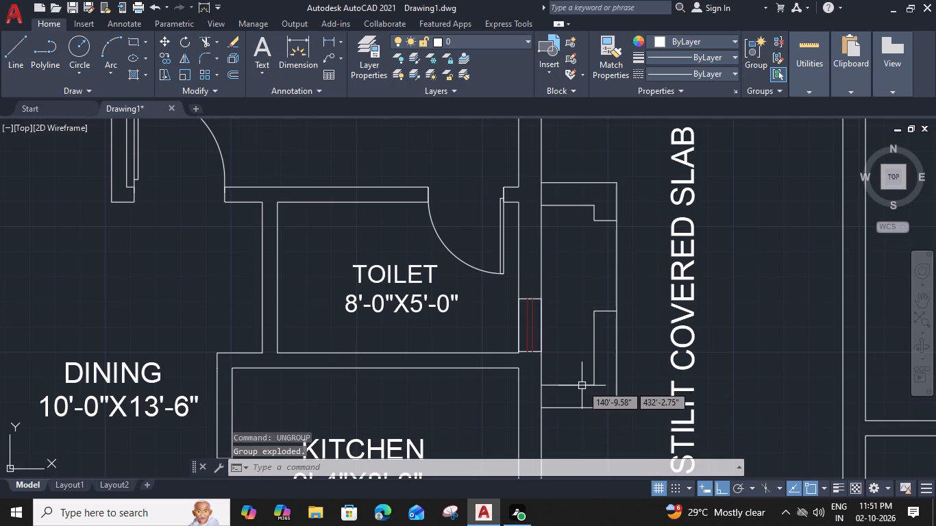
{"action": "left_click", "coordinate": [568, 427]}
{"action": "key", "text": "m"}
{"action": "key", "text": "space"}
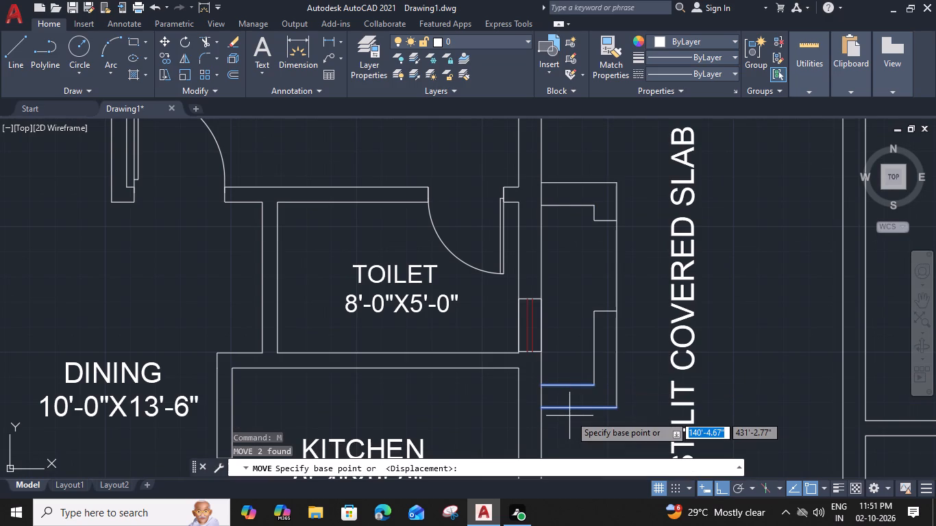
{"action": "left_click", "coordinate": [543, 385]}
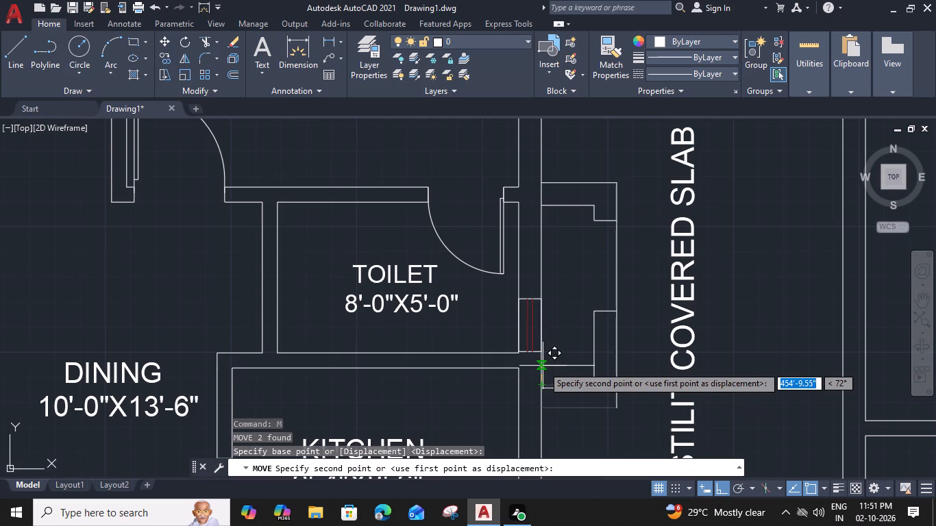
{"action": "left_click", "coordinate": [543, 363]}
Move the window in the 8'-0"X5'-0" toilet's east wall slightly north, clear of the toilet's south wall.
{"action": "middle_click_drag", "start_coordinate": [552, 327], "coordinate": [550, 368]}
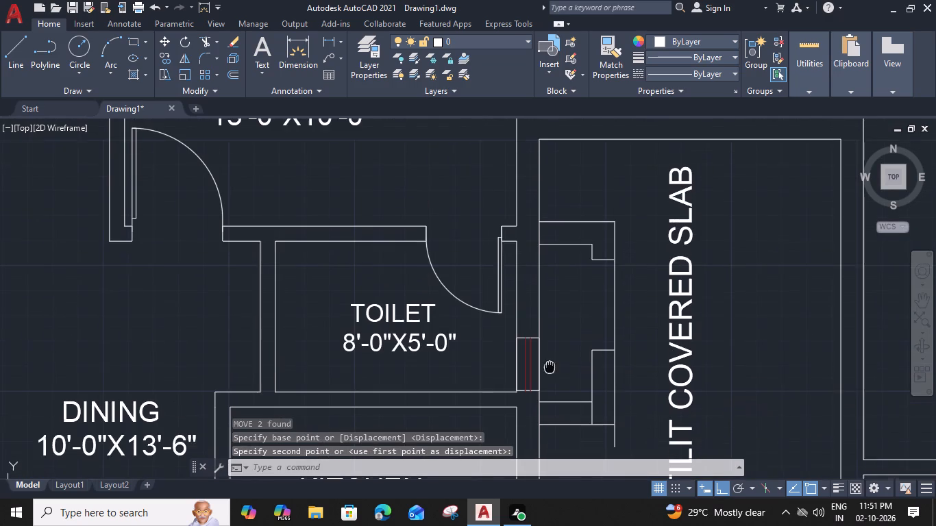
{"action": "left_click", "coordinate": [531, 340]}
{"action": "key", "text": "m"}
{"action": "key", "text": "space"}
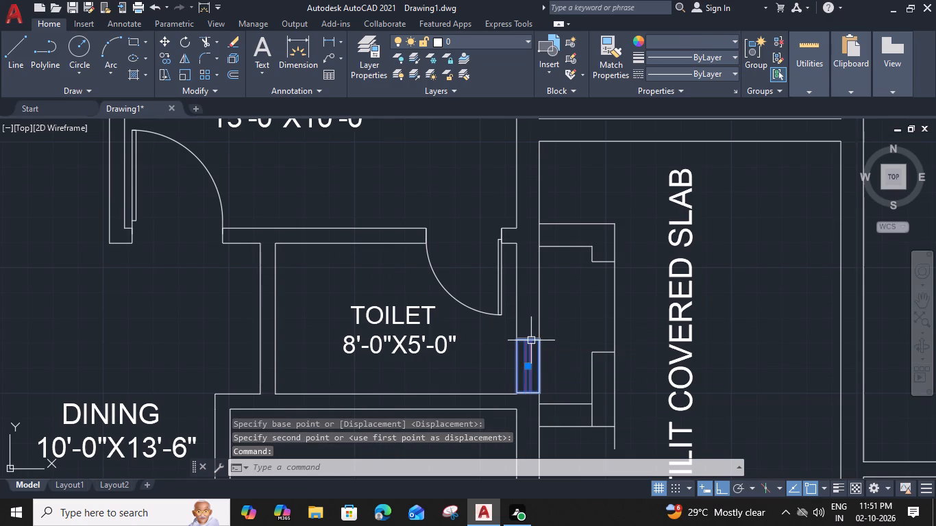
{"action": "left_click", "coordinate": [517, 340]}
{"action": "left_click", "coordinate": [517, 327]}
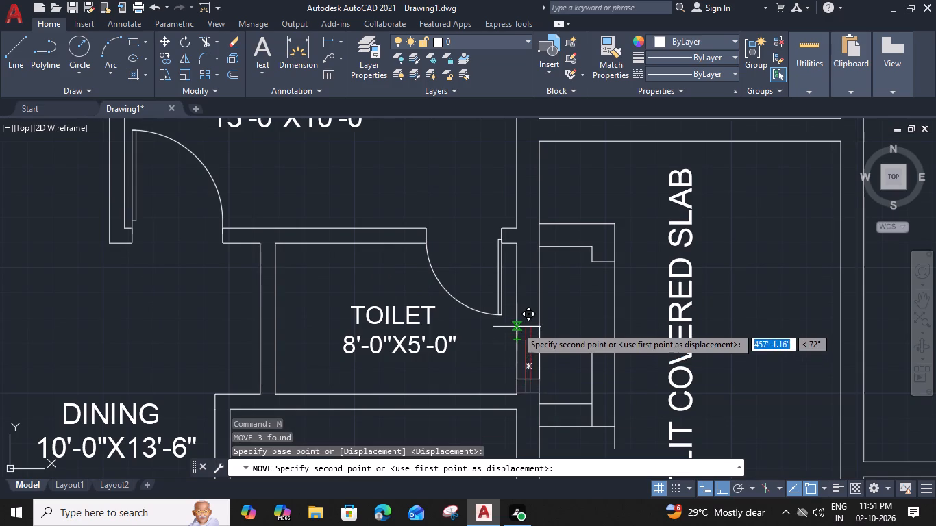
Move the duct outline's two southern lines further north so the inner one roughly lines up with the toilet's south wall inner face.
{"action": "left_click", "coordinate": [574, 391]}
{"action": "left_click", "coordinate": [557, 442]}
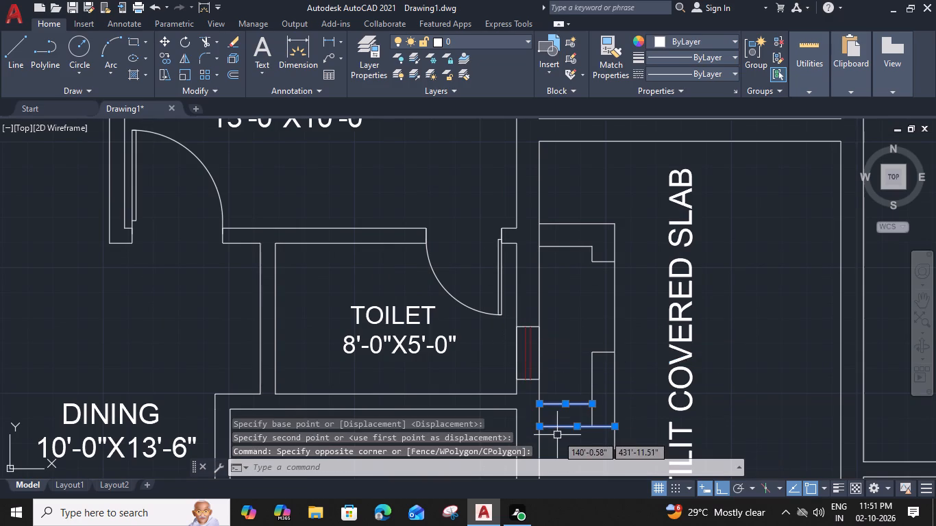
{"action": "key", "text": "n"}
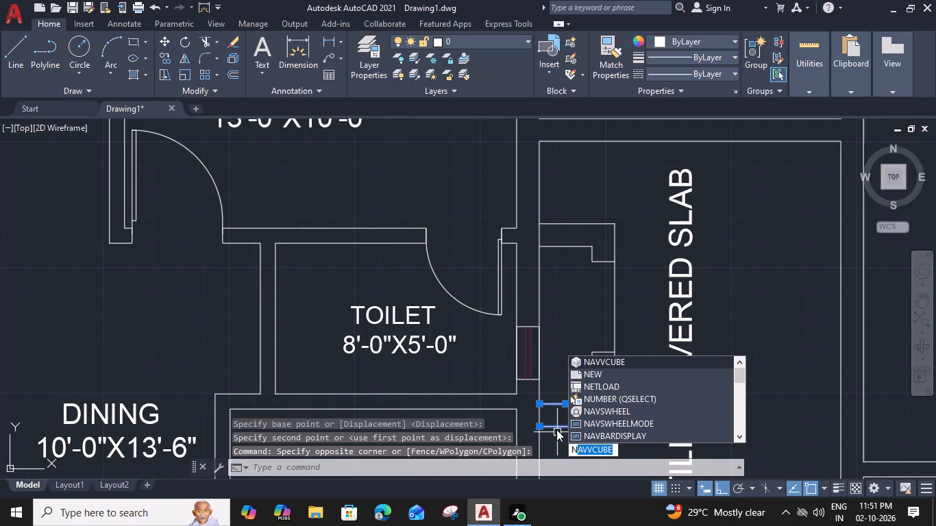
{"action": "key", "text": "BackSpace"}
{"action": "key", "text": "BackSpace"}
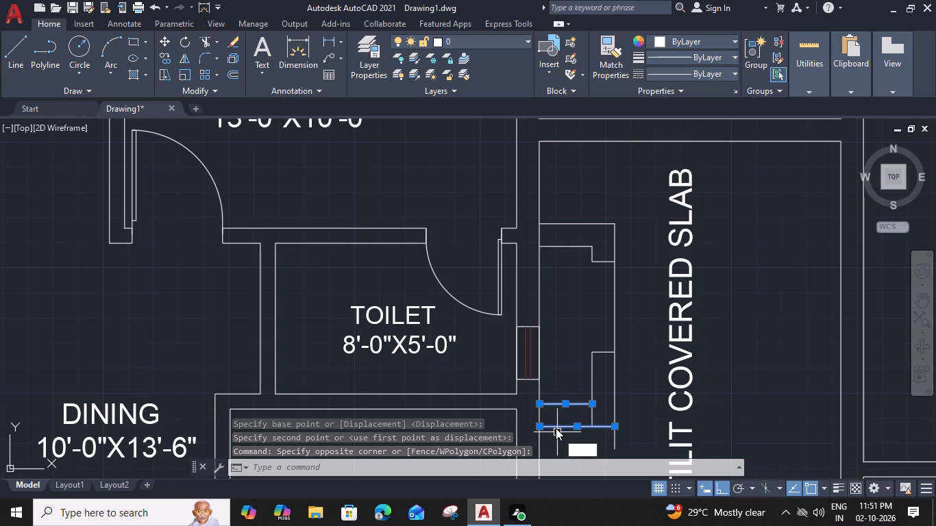
{"action": "type", "text": "M"}
{"action": "key", "text": "space"}
{"action": "left_click", "coordinate": [541, 403]}
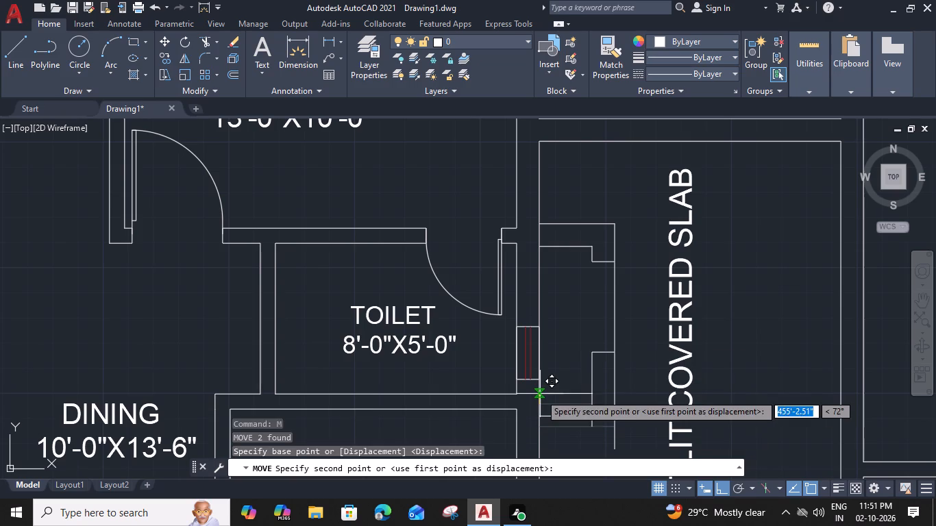
{"action": "left_click", "coordinate": [540, 392]}
Trim the ends of the duct outline's inner and outer vertical lines that extend south past the moved horizontal lines.
{"action": "key", "text": "t"}
{"action": "type", "text": "R"}
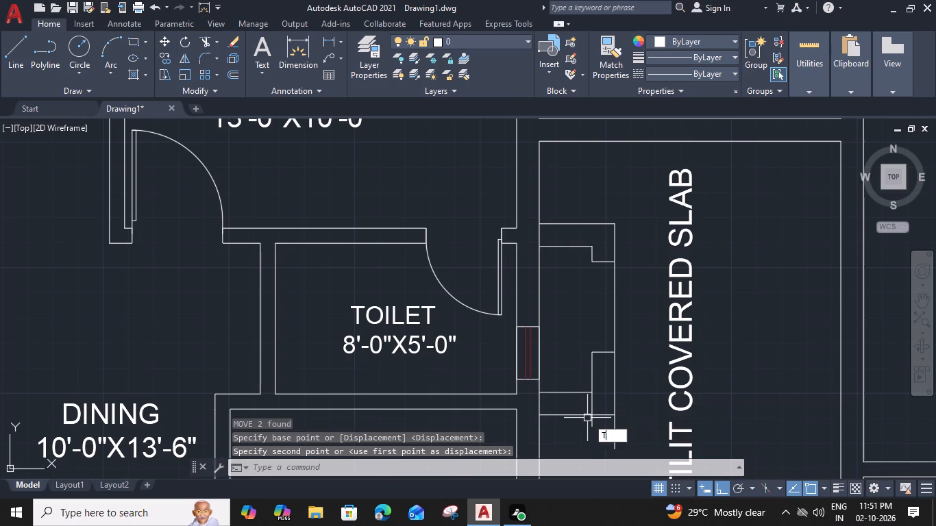
{"action": "key", "text": "space"}
{"action": "left_click", "coordinate": [591, 406]}
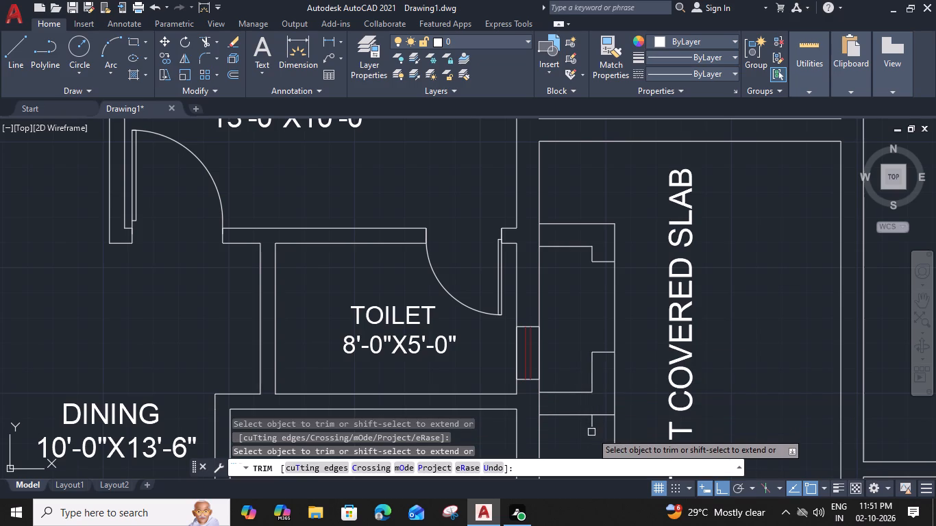
{"action": "left_click", "coordinate": [593, 424]}
{"action": "left_click", "coordinate": [615, 431]}
{"action": "key", "text": "Escape"}
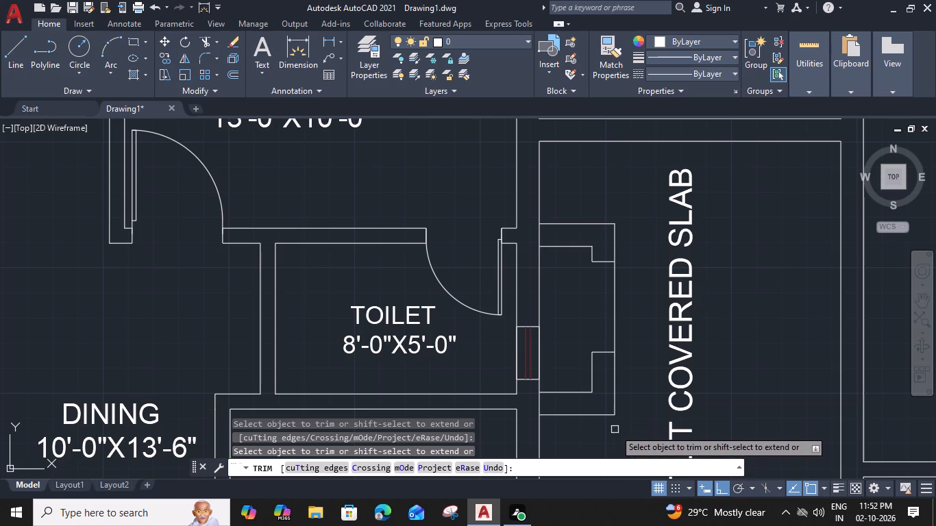
Group the nine lines of the shortened duct outline east of the 8'-0"X5'-0" toilet.
{"action": "left_click", "coordinate": [626, 202]}
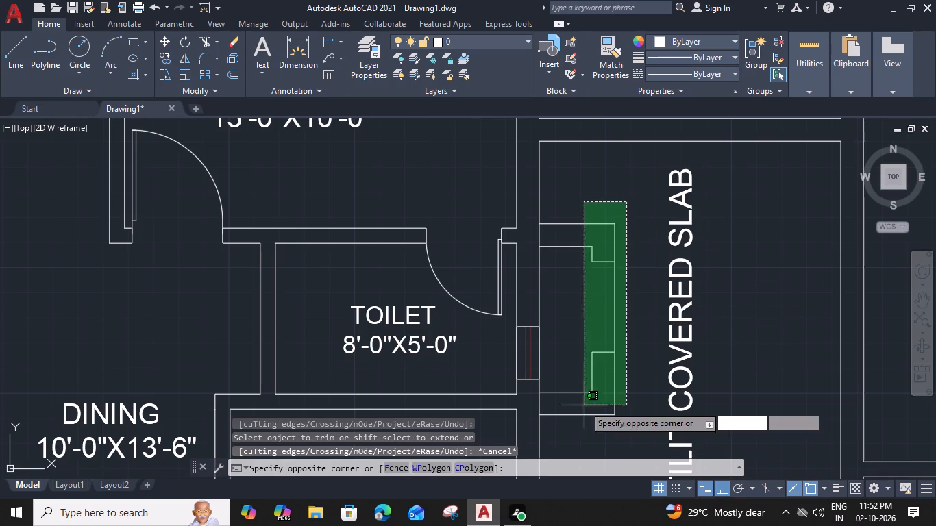
{"action": "left_click", "coordinate": [577, 425]}
{"action": "key", "text": "g"}
{"action": "key", "text": "space"}
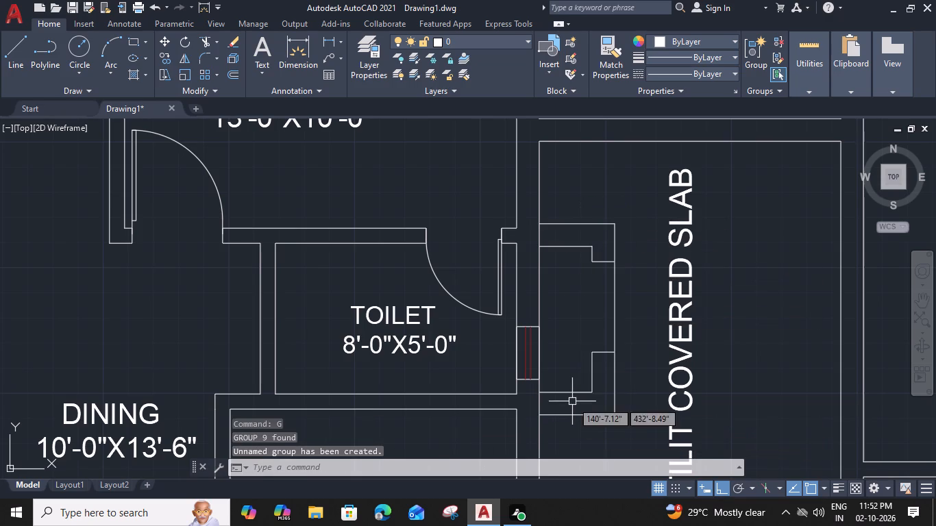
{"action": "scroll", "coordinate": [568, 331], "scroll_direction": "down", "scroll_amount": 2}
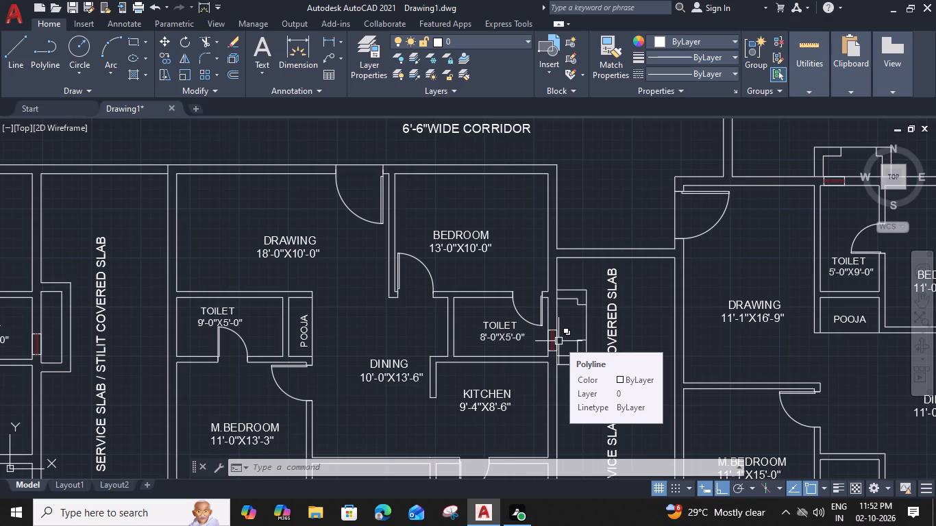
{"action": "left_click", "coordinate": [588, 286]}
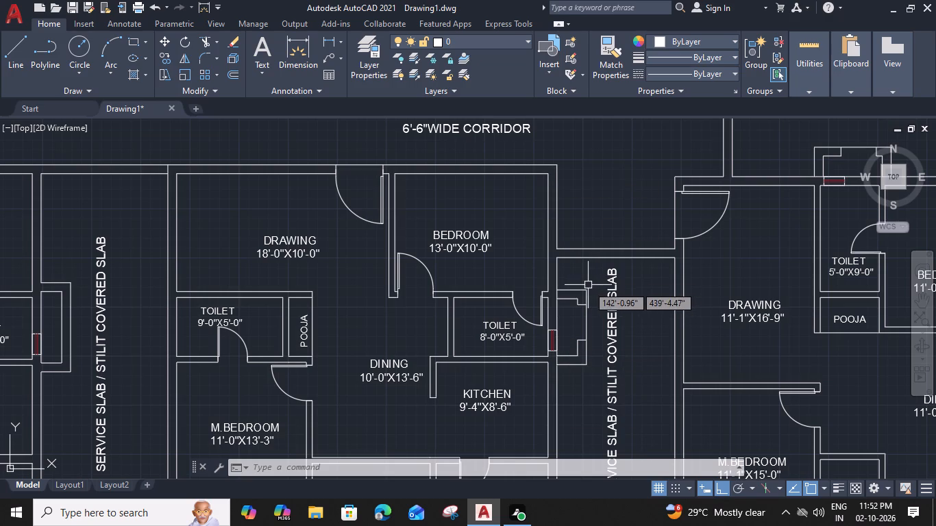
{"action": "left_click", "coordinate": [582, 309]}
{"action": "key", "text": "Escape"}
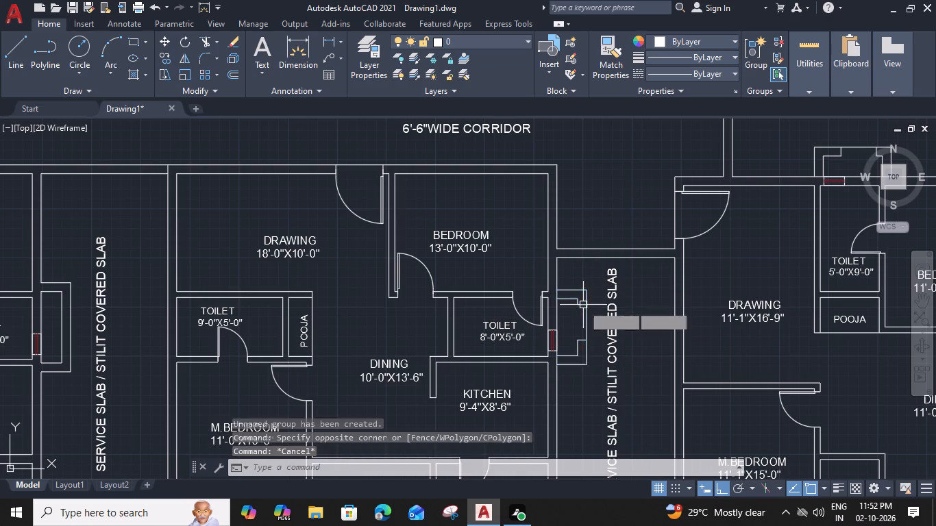
Group the lines of the duct outline west of the 9'-0"X5'-0" toilet beside the 10'-0"X5'-6" lobby unit.
{"action": "scroll", "coordinate": [583, 305], "scroll_direction": "down", "scroll_amount": 3}
{"action": "middle_click_drag", "start_coordinate": [502, 349], "coordinate": [562, 342]}
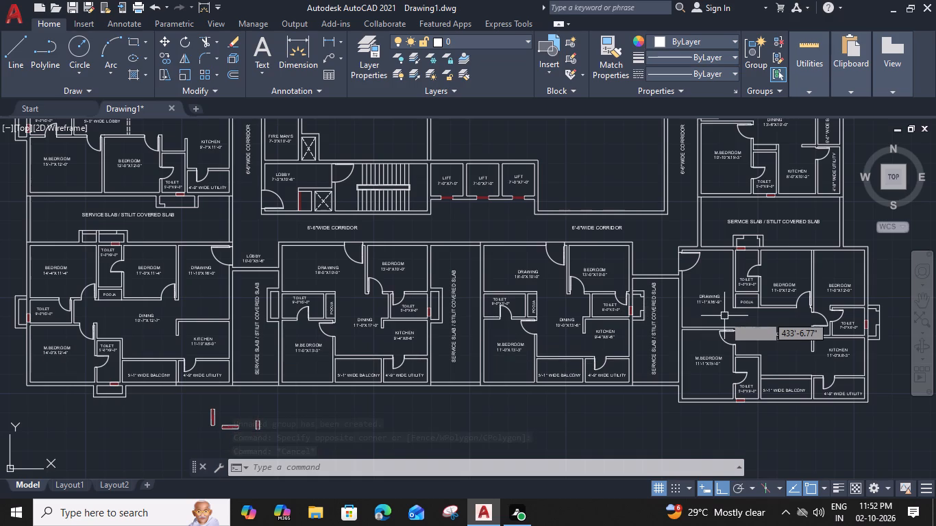
{"action": "scroll", "coordinate": [267, 290], "scroll_direction": "up", "scroll_amount": 3}
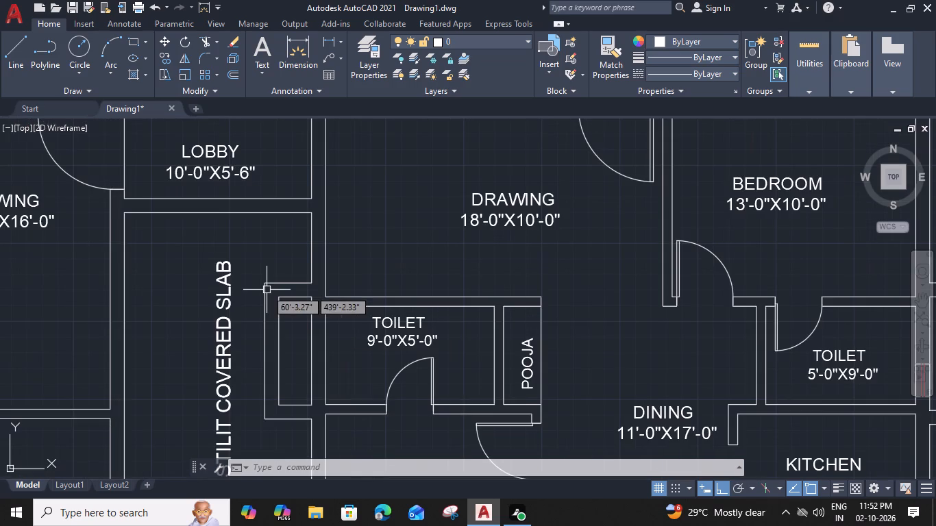
{"action": "left_click_drag", "start_coordinate": [290, 272], "coordinate": [282, 286]}
{"action": "left_click", "coordinate": [247, 449]}
{"action": "key", "text": "g"}
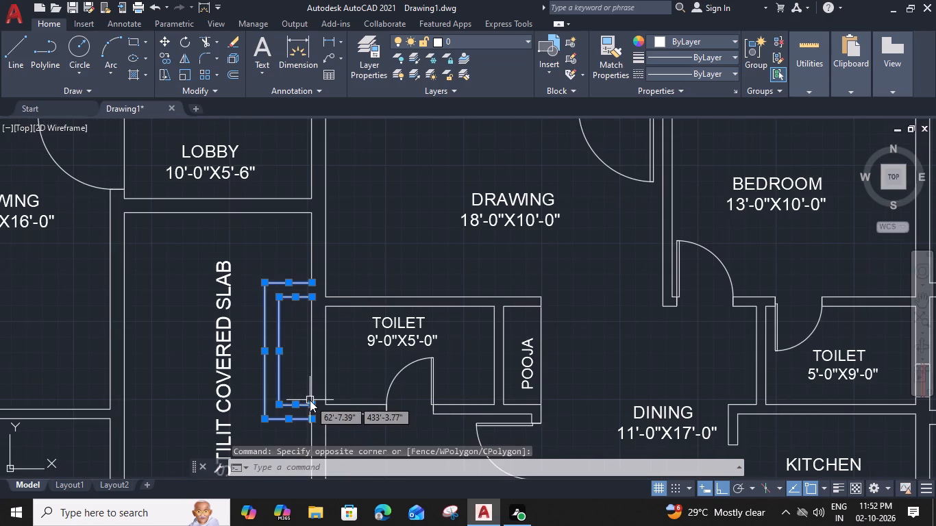
{"action": "key", "text": "space"}
Copy the grouped duct outline to the west wall of the neighbouring flat's 9'-0"X5'-0" toilet, aligned with the same wall corner.
{"action": "left_click", "coordinate": [304, 286]}
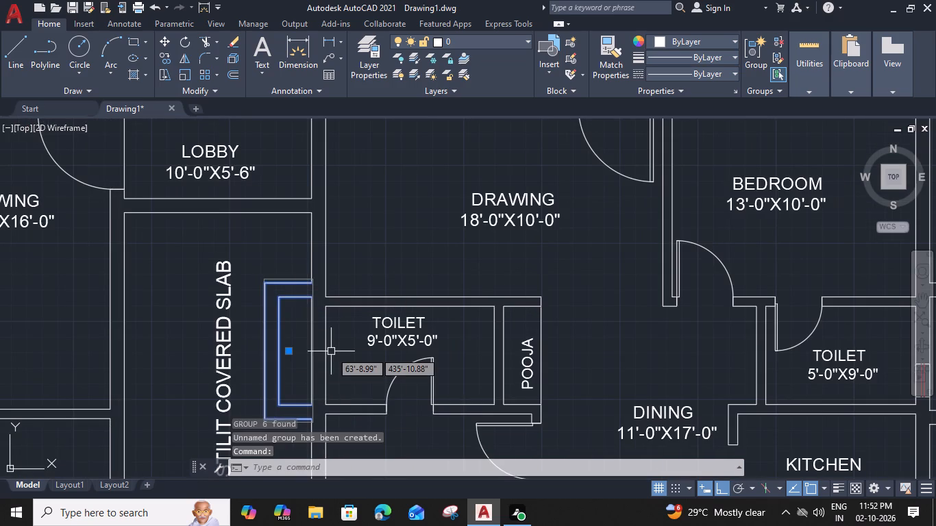
{"action": "type", "text": "CO"}
{"action": "key", "text": "space"}
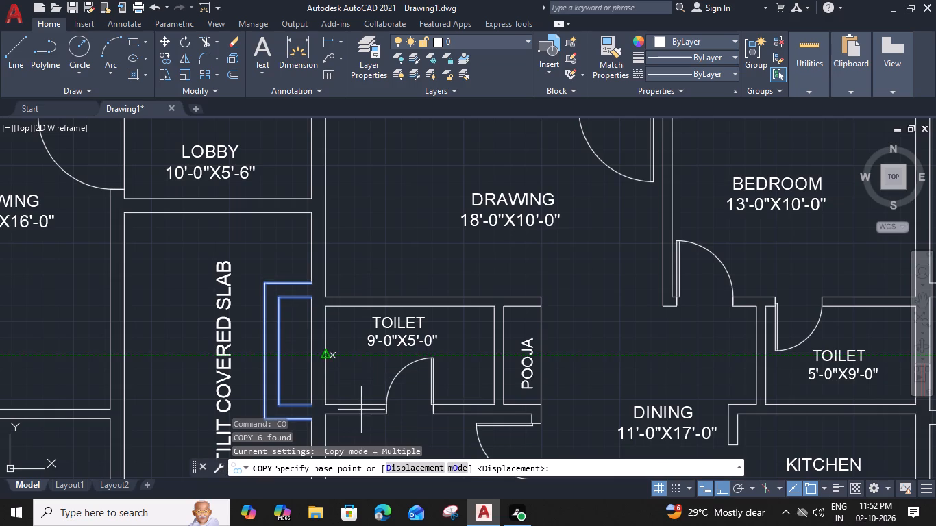
{"action": "left_click", "coordinate": [328, 408]}
{"action": "scroll", "coordinate": [334, 407], "scroll_direction": "down", "scroll_amount": 2}
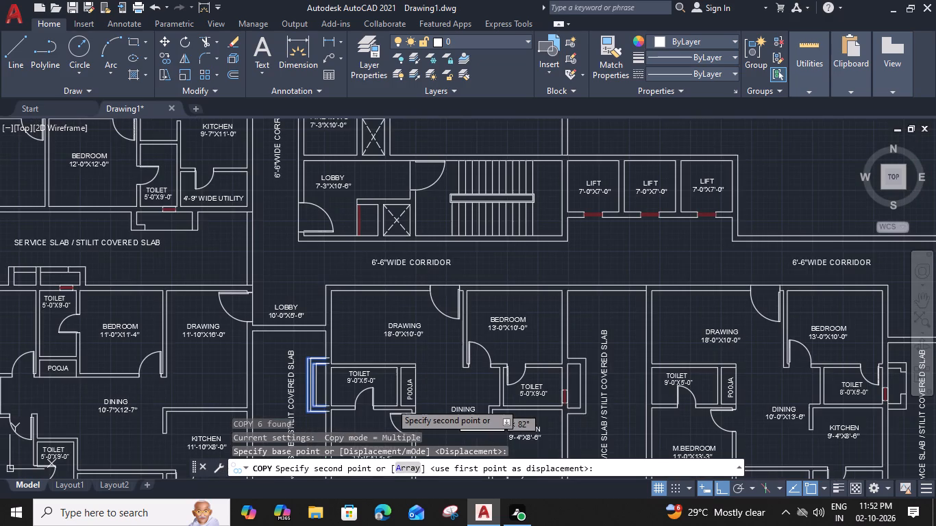
{"action": "scroll", "coordinate": [656, 405], "scroll_direction": "up", "scroll_amount": 3}
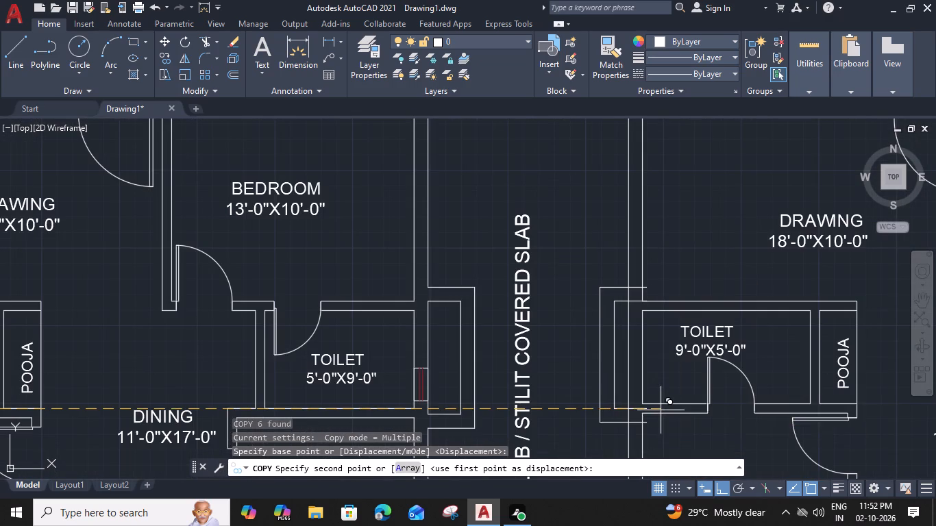
{"action": "left_click", "coordinate": [645, 404]}
{"action": "key", "text": "Escape"}
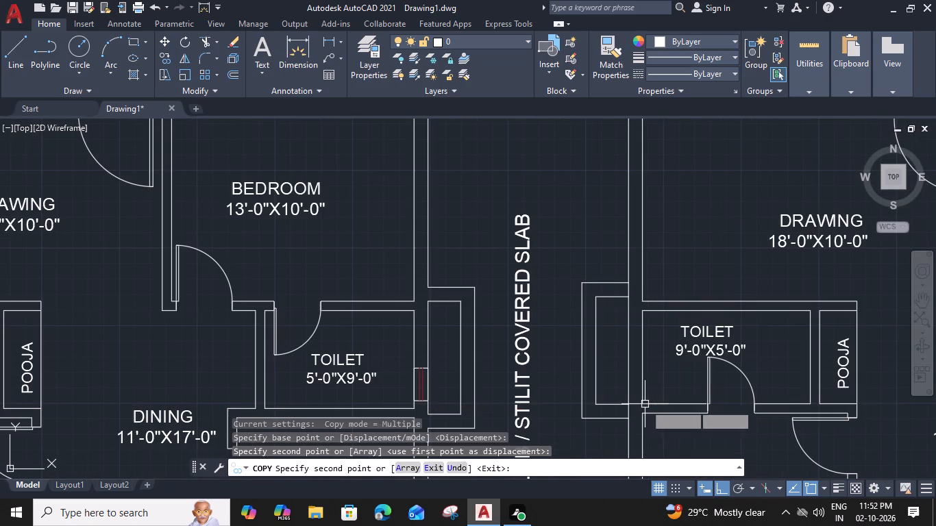
Group the lines of the duct outline south of the 5'-0"X9'-0" toilet between the 11'-4"X15'-7" M.Bedroom and the 5'-6" wide utility.
{"action": "scroll", "coordinate": [720, 368], "scroll_direction": "down", "scroll_amount": 2}
{"action": "middle_click_drag", "start_coordinate": [708, 363], "coordinate": [706, 362]}
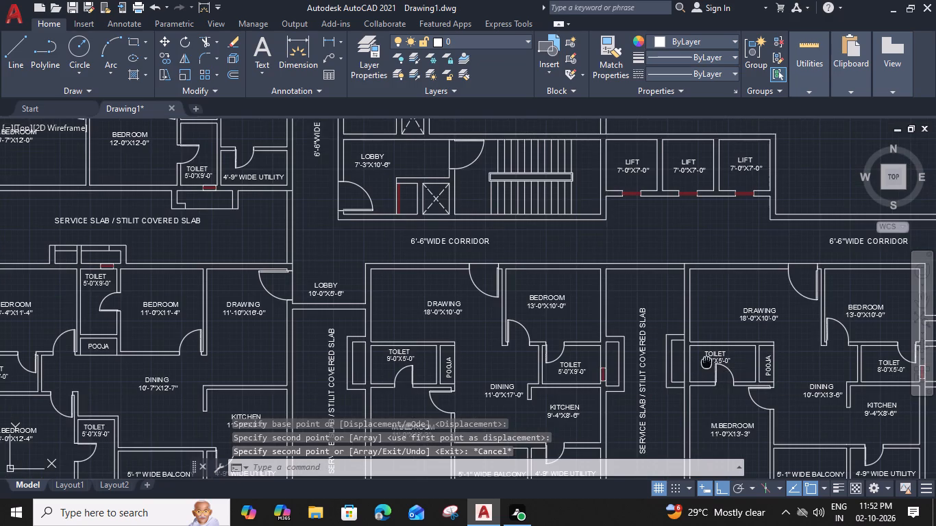
{"action": "middle_click_drag", "start_coordinate": [706, 362], "coordinate": [686, 361]}
{"action": "scroll", "coordinate": [382, 358], "scroll_direction": "down", "scroll_amount": 2}
{"action": "middle_click_drag", "start_coordinate": [385, 358], "coordinate": [420, 353]}
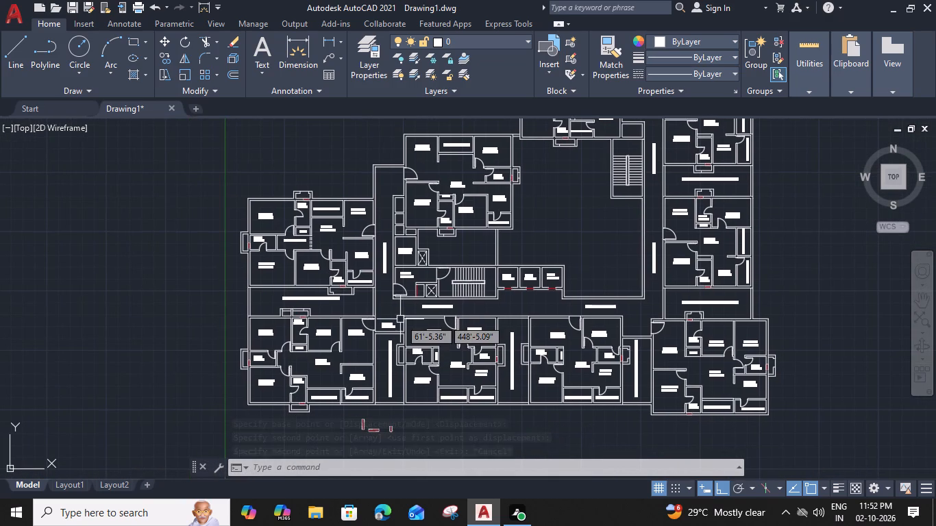
{"action": "middle_click_drag", "start_coordinate": [530, 280], "coordinate": [489, 341]}
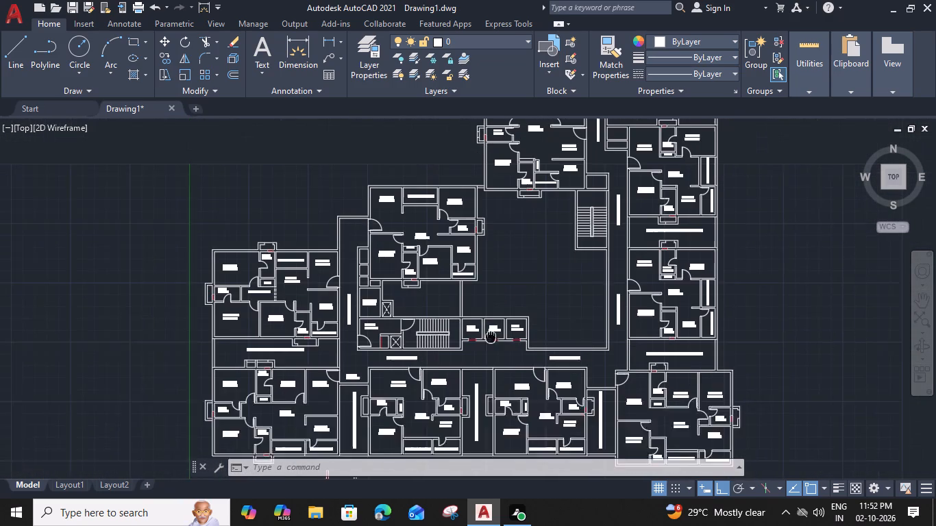
{"action": "middle_click_drag", "start_coordinate": [489, 341], "coordinate": [482, 353]}
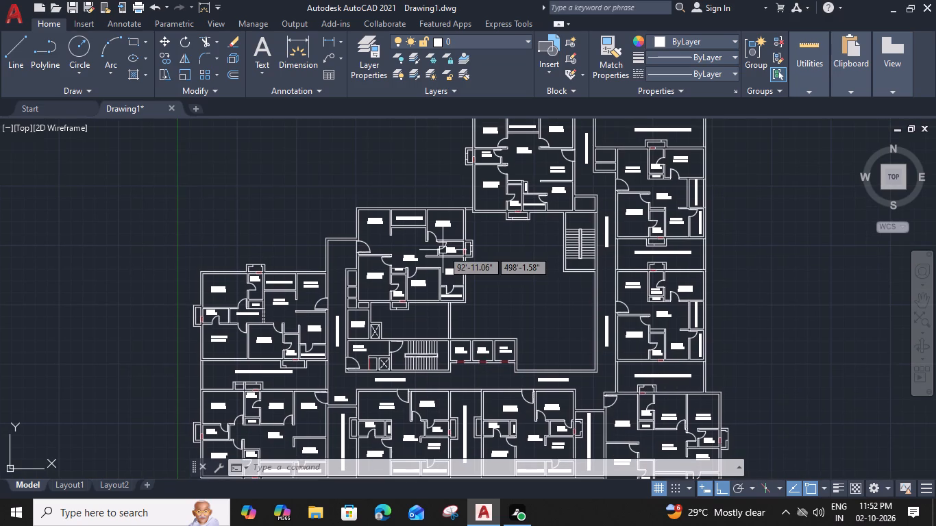
{"action": "middle_click_drag", "start_coordinate": [490, 275], "coordinate": [453, 325]}
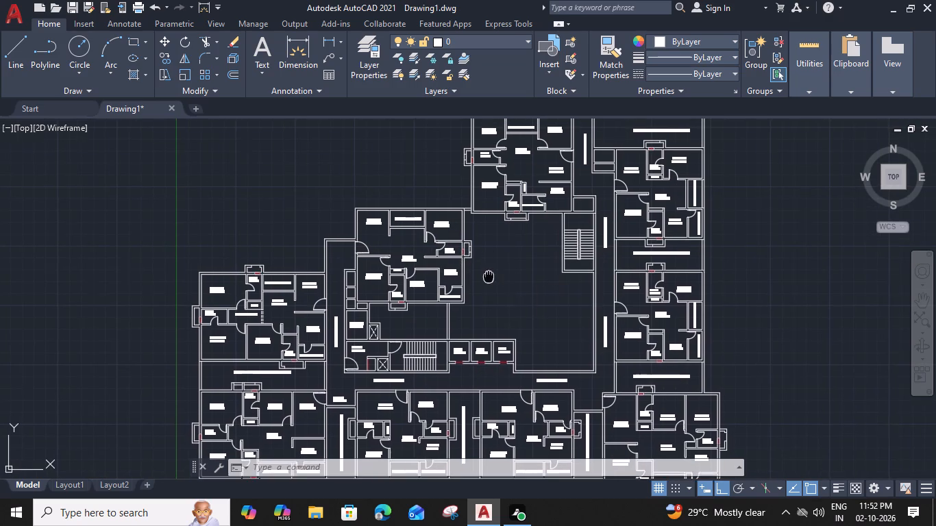
{"action": "middle_click_drag", "start_coordinate": [453, 325], "coordinate": [399, 356]}
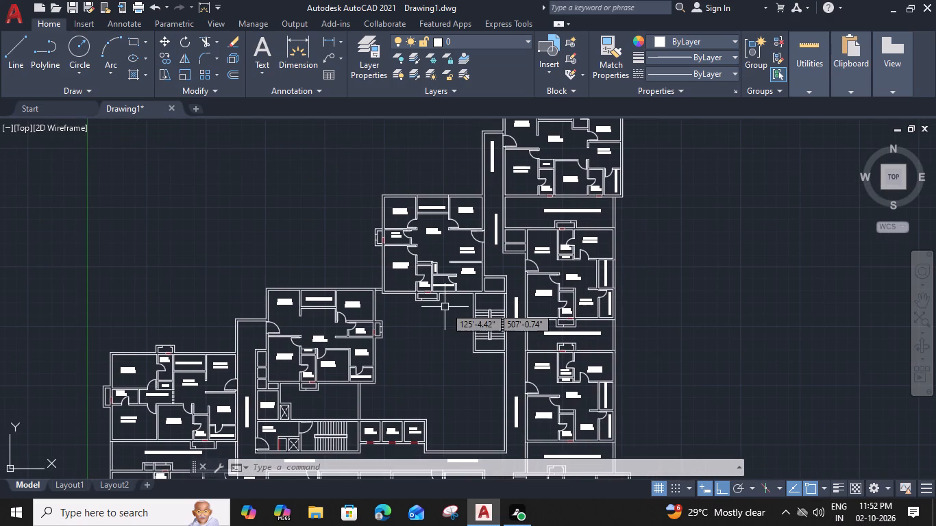
{"action": "middle_click_drag", "start_coordinate": [628, 253], "coordinate": [539, 311]}
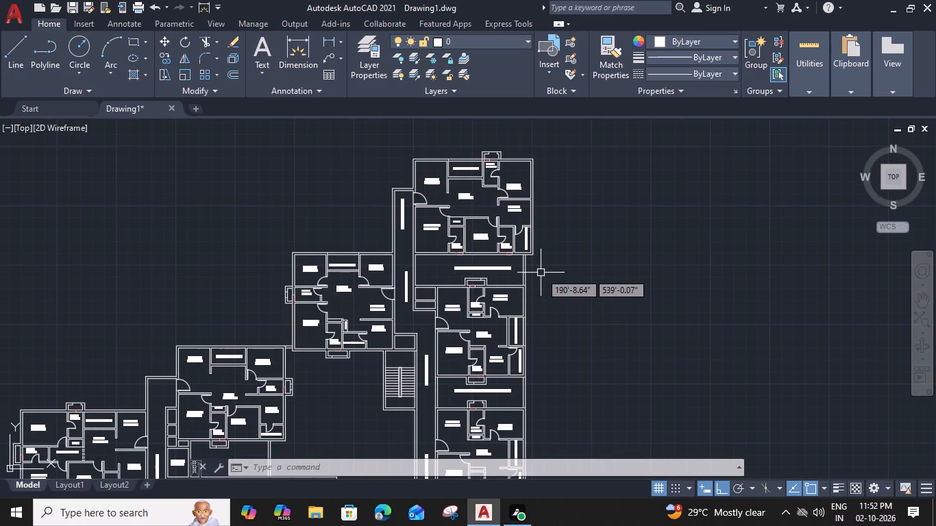
{"action": "scroll", "coordinate": [320, 358], "scroll_direction": "up", "scroll_amount": 3}
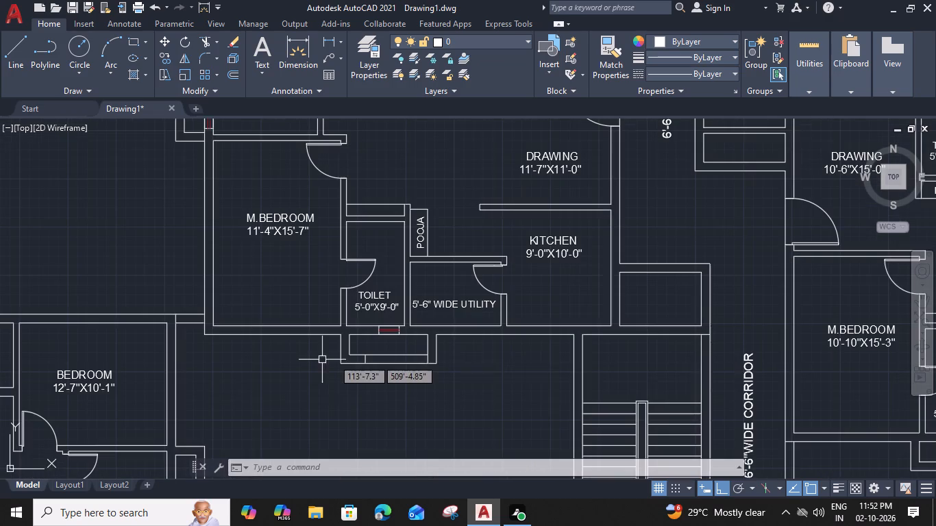
{"action": "left_click_drag", "start_coordinate": [454, 349], "coordinate": [426, 360]}
{"action": "left_click", "coordinate": [313, 379]}
{"action": "key", "text": "g"}
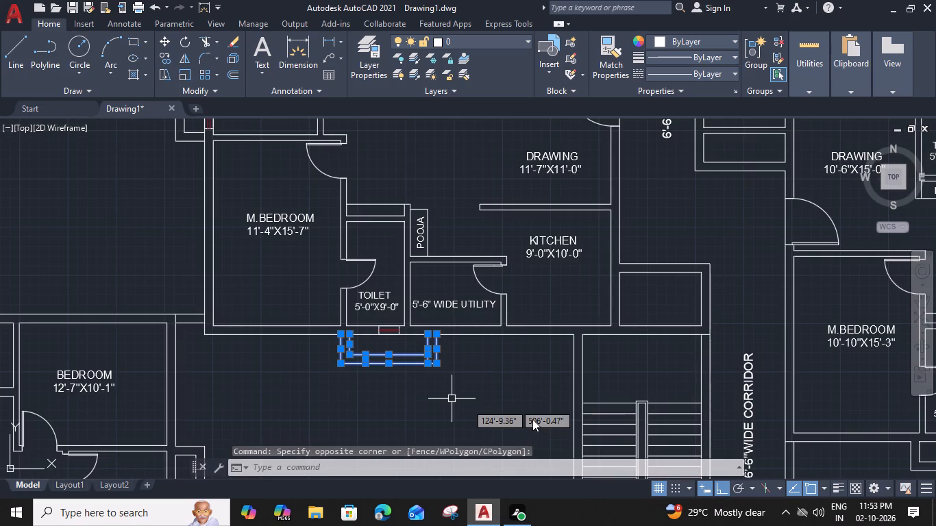
{"action": "key", "text": "space"}
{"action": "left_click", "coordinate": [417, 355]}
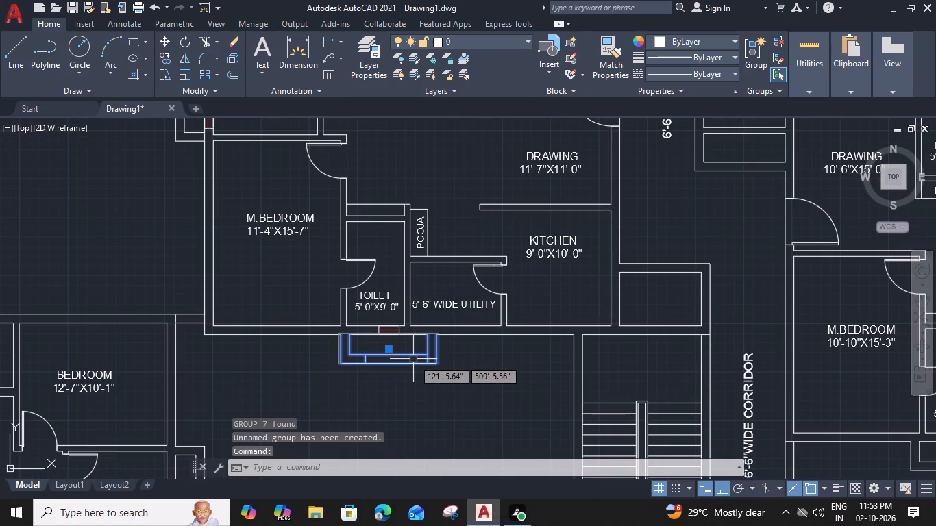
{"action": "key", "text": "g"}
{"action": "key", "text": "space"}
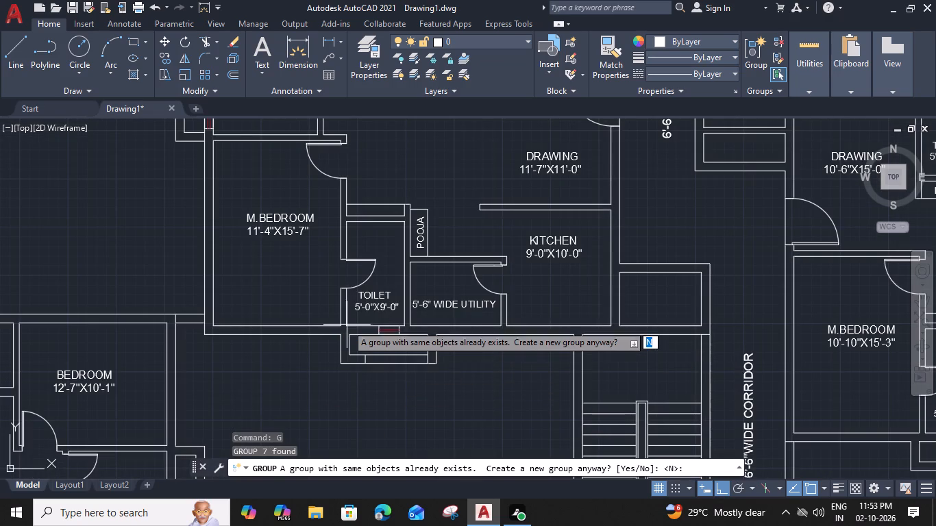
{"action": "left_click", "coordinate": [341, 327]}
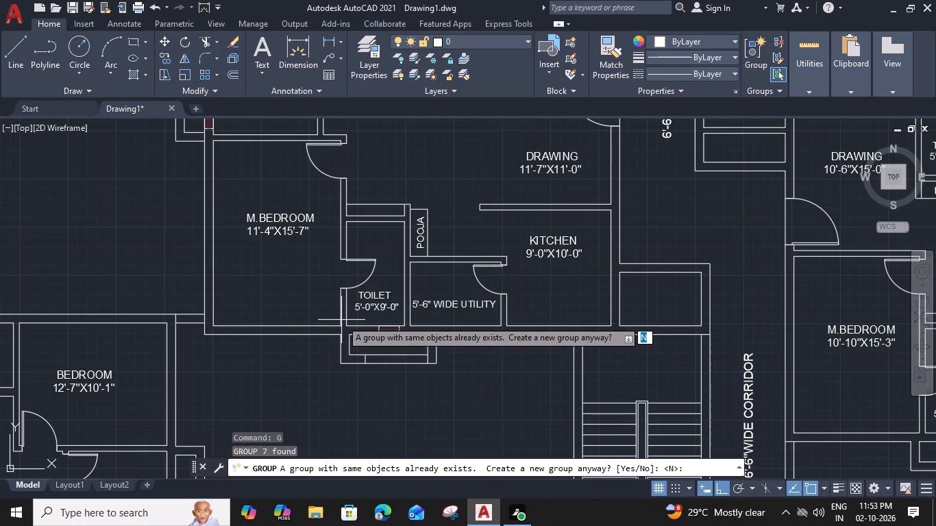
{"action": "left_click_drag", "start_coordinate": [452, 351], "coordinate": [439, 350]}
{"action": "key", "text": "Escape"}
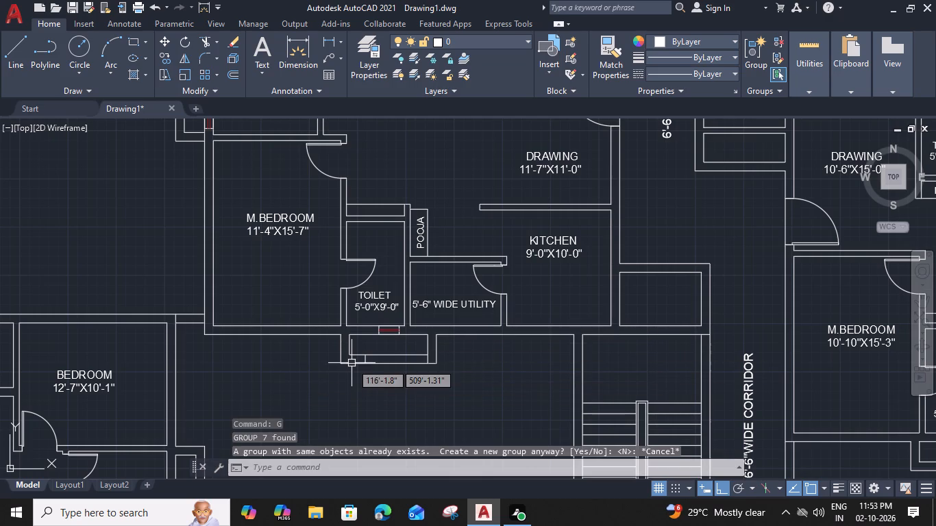
Copy the grouped duct outline to the south wall of the 5'-0"X9'-0" toilet beside the 11'-6"X16'-0" M.Bedroom, using the matching wall corner.
{"action": "left_click_drag", "start_coordinate": [443, 344], "coordinate": [431, 349]}
{"action": "left_click", "coordinate": [329, 375]}
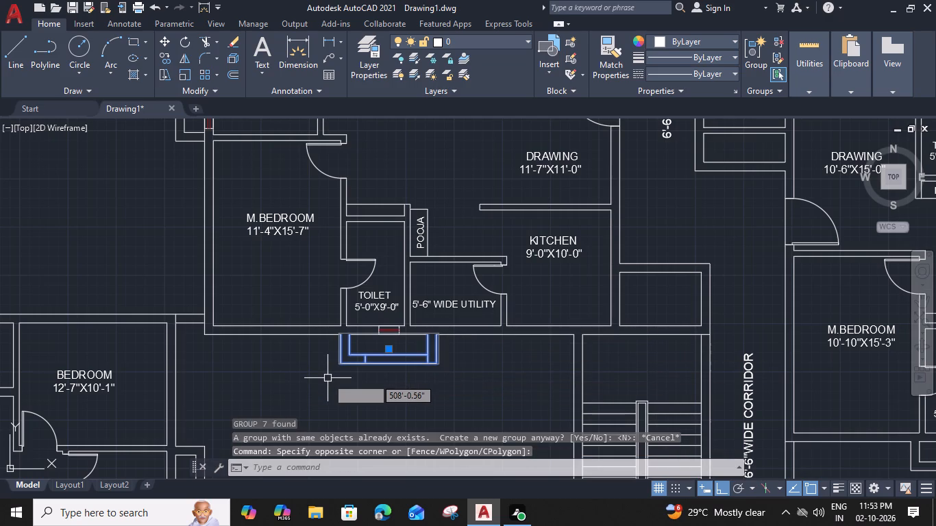
{"action": "type", "text": "CO"}
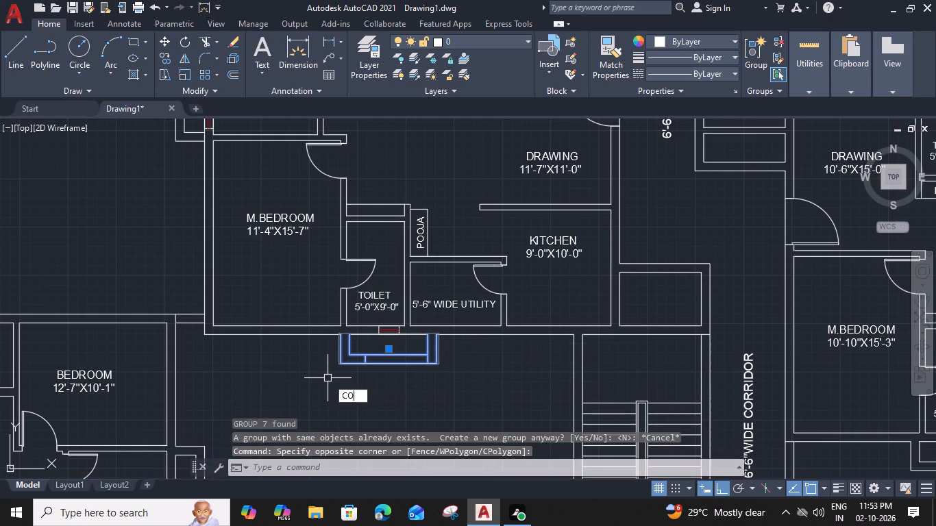
{"action": "key", "text": "space"}
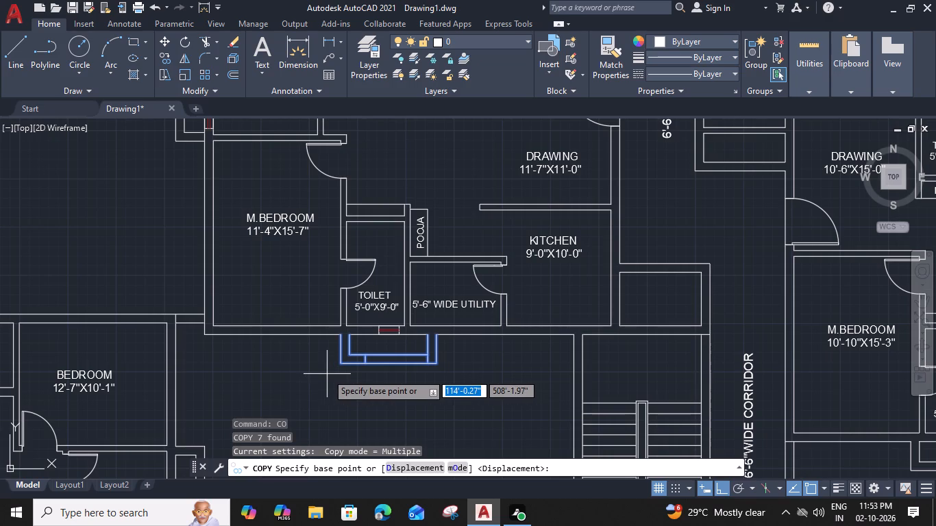
{"action": "scroll", "coordinate": [346, 326], "scroll_direction": "up", "scroll_amount": 3}
{"action": "left_click", "coordinate": [321, 331]}
{"action": "scroll", "coordinate": [323, 331], "scroll_direction": "down", "scroll_amount": 5}
{"action": "middle_click_drag", "start_coordinate": [465, 297], "coordinate": [360, 446]}
{"action": "scroll", "coordinate": [491, 347], "scroll_direction": "down", "scroll_amount": 3}
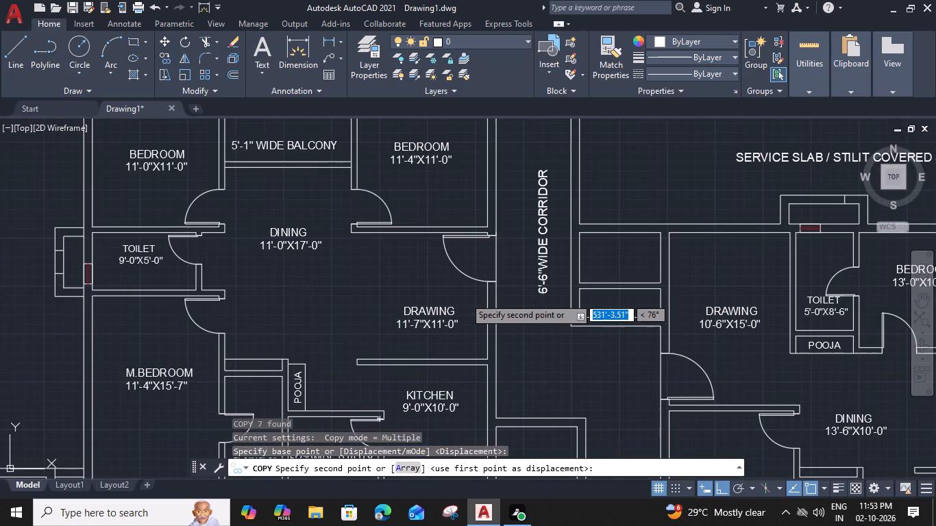
{"action": "middle_click_drag", "start_coordinate": [656, 232], "coordinate": [494, 344]}
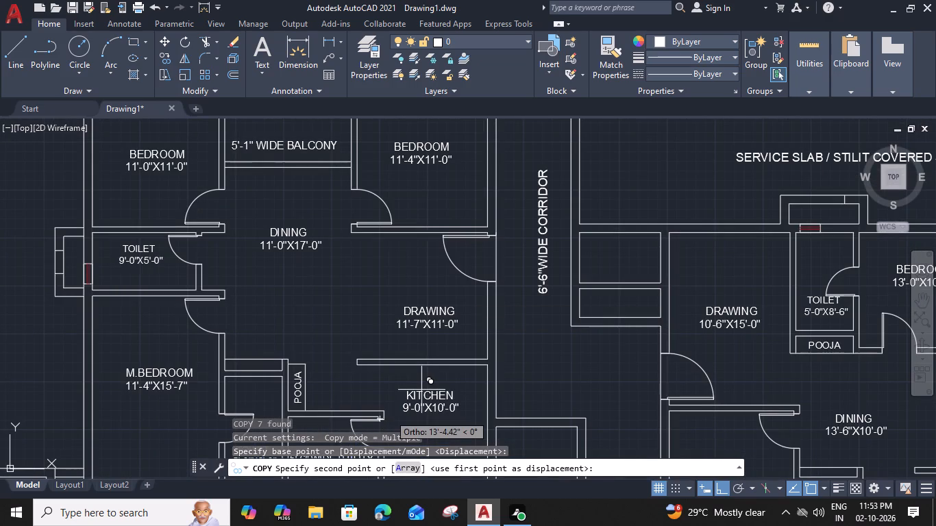
{"action": "middle_click_drag", "start_coordinate": [494, 344], "coordinate": [632, 349]}
{"action": "scroll", "coordinate": [609, 295], "scroll_direction": "up", "scroll_amount": 4}
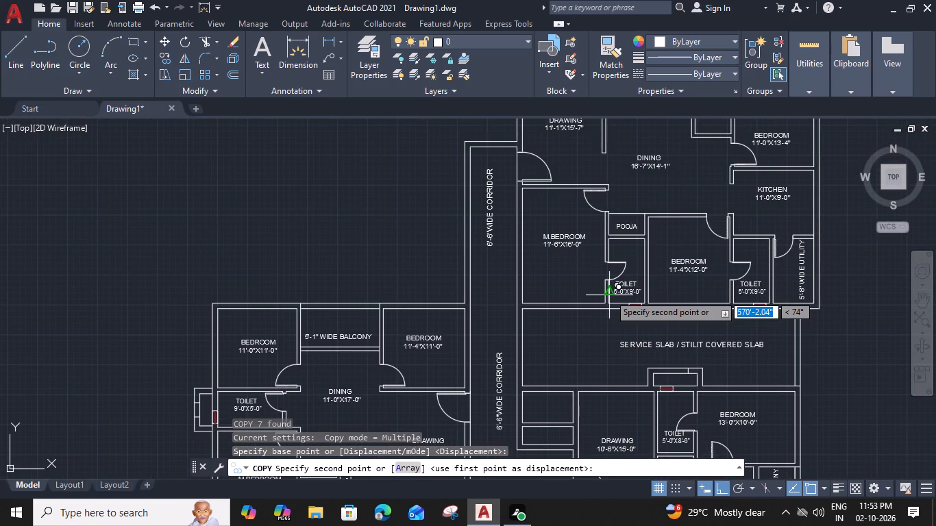
{"action": "left_click", "coordinate": [591, 331]}
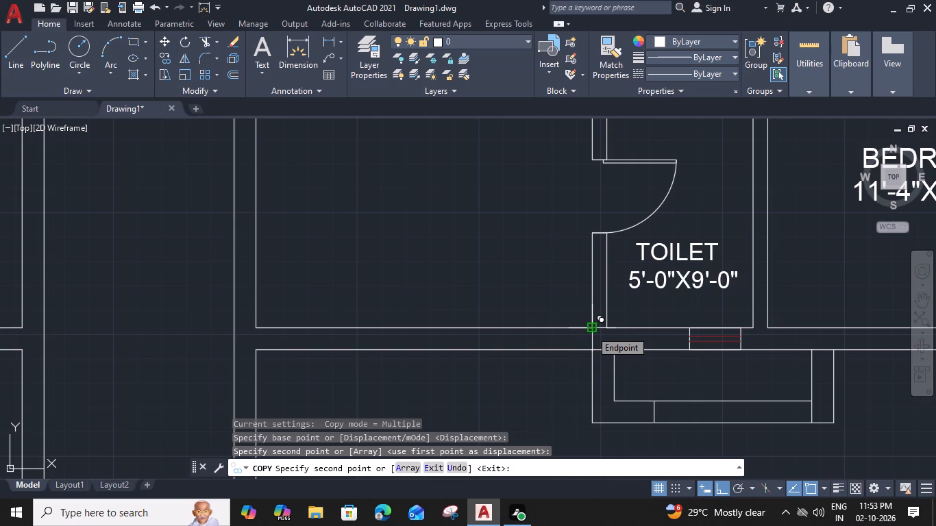
Place another copy of the duct outline at the south wall of the 5'-0"X9'-0" toilet beside the 10'-10"X15'-3" M.Bedroom.
{"action": "scroll", "coordinate": [626, 350], "scroll_direction": "down", "scroll_amount": 3}
{"action": "middle_click_drag", "start_coordinate": [619, 358], "coordinate": [597, 152]}
{"action": "scroll", "coordinate": [609, 308], "scroll_direction": "down", "scroll_amount": 1}
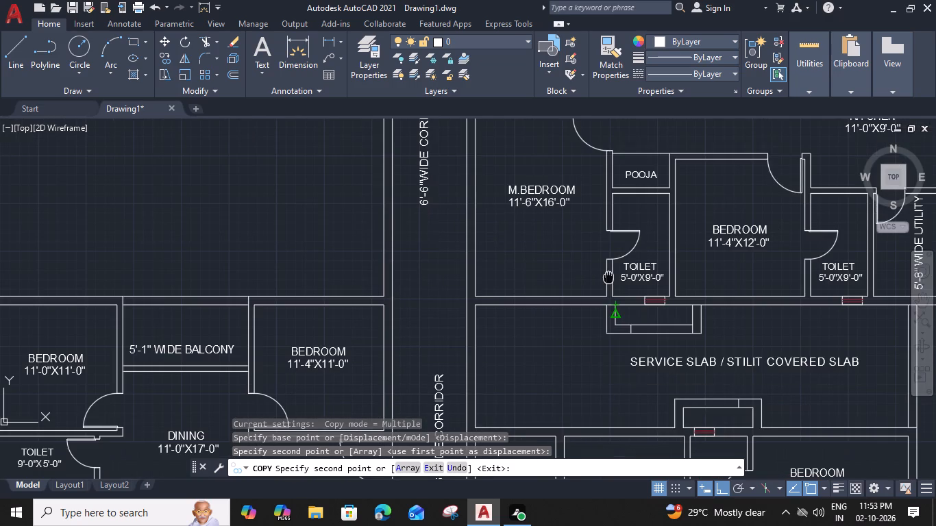
{"action": "scroll", "coordinate": [602, 247], "scroll_direction": "down", "scroll_amount": 2}
{"action": "middle_click_drag", "start_coordinate": [611, 329], "coordinate": [606, 210]}
{"action": "middle_click_drag", "start_coordinate": [626, 328], "coordinate": [621, 101]}
{"action": "scroll", "coordinate": [630, 286], "scroll_direction": "up", "scroll_amount": 4}
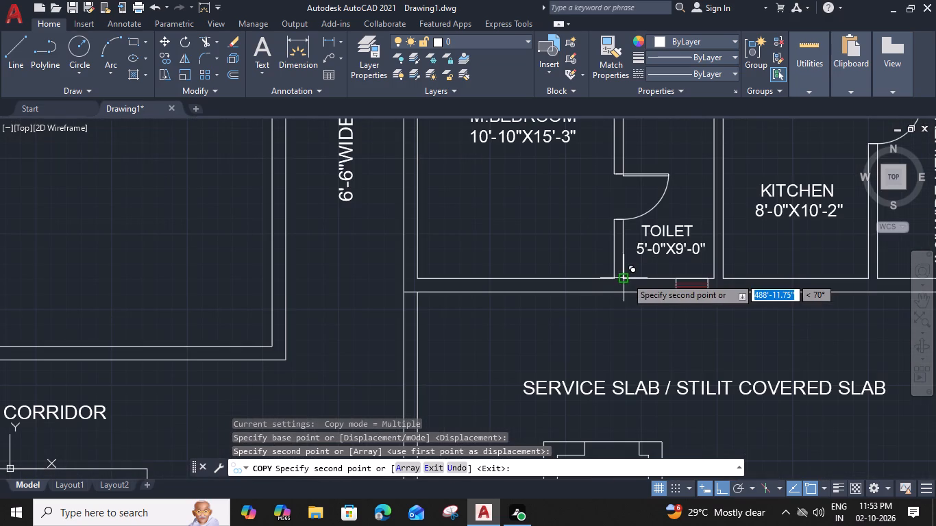
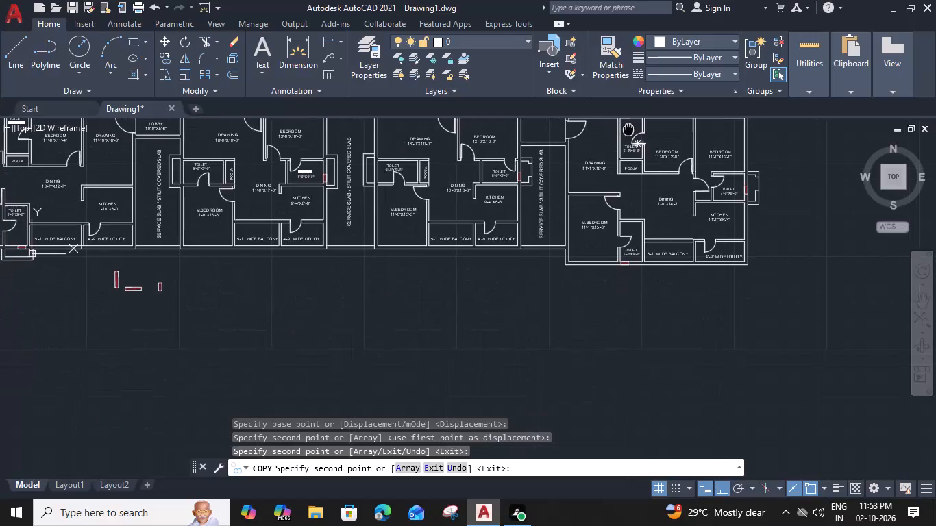
Place a copy of the duct outline at the south wall of the 5'-0"X9'-0" toilet beside the 11'-1"X15'-0" M.Bedroom.
{"action": "scroll", "coordinate": [620, 245], "scroll_direction": "up", "scroll_amount": 4}
{"action": "left_click", "coordinate": [611, 281]}
{"action": "scroll", "coordinate": [611, 281], "scroll_direction": "down", "scroll_amount": 2}
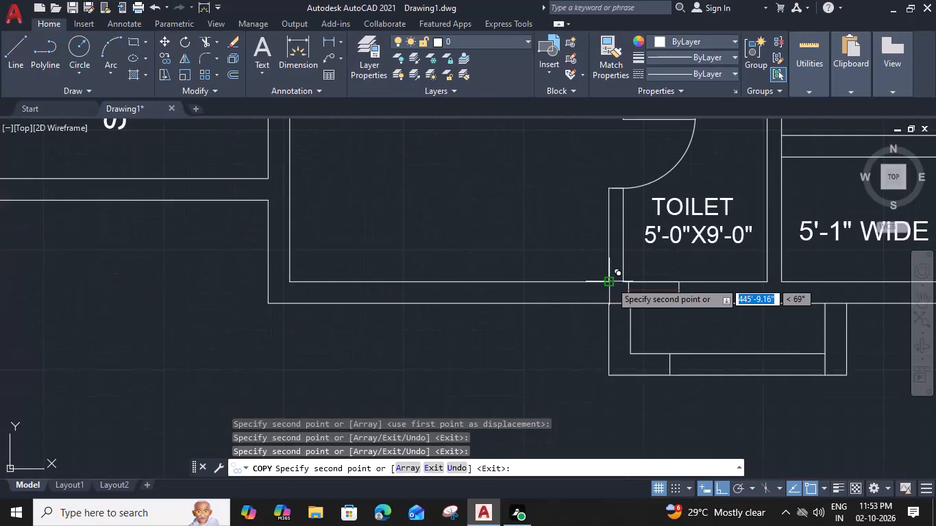
{"action": "scroll", "coordinate": [611, 281], "scroll_direction": "down", "scroll_amount": 2}
{"action": "key", "text": "Escape"}
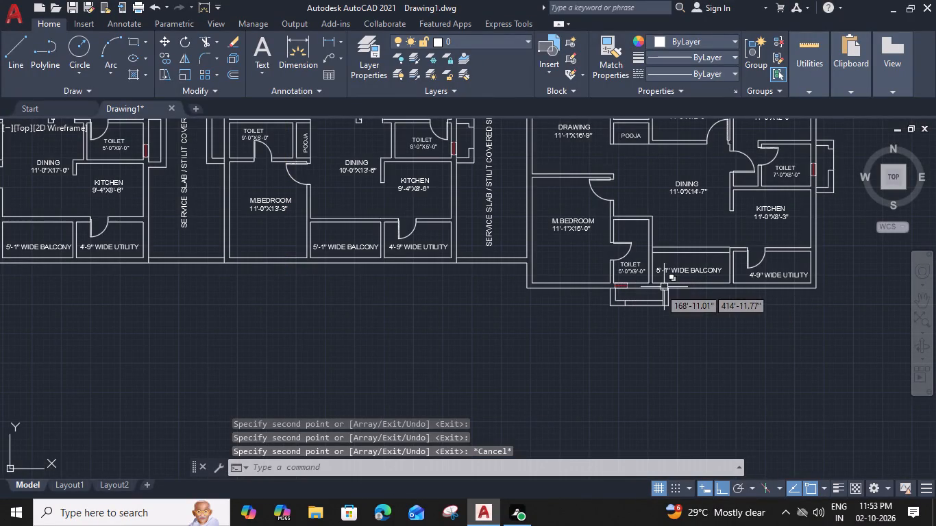
Inspect the southern row of flats and the surrounding floor plan for toilets still lacking duct outlines.
{"action": "scroll", "coordinate": [299, 291], "scroll_direction": "down", "scroll_amount": 1}
{"action": "middle_click_drag", "start_coordinate": [299, 290], "coordinate": [295, 289]}
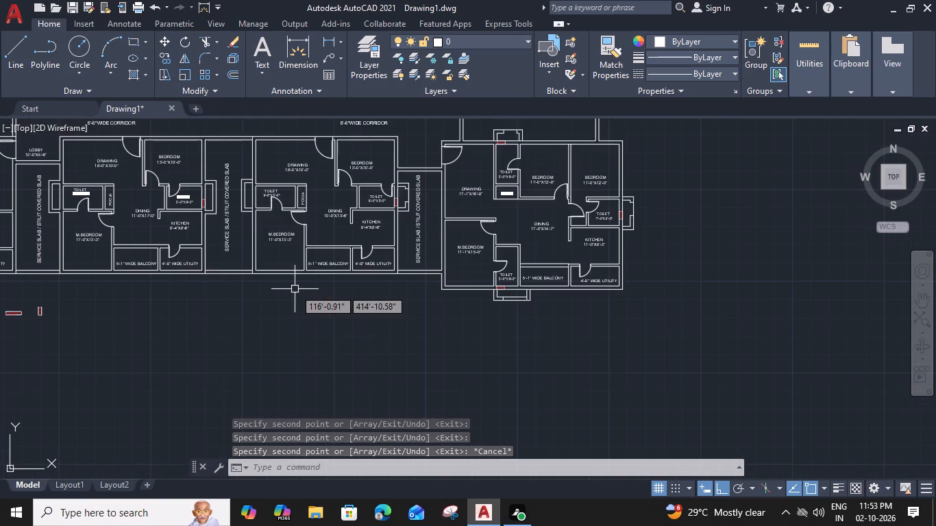
{"action": "middle_click_drag", "start_coordinate": [295, 289], "coordinate": [495, 330]}
{"action": "middle_click_drag", "start_coordinate": [317, 327], "coordinate": [497, 331]}
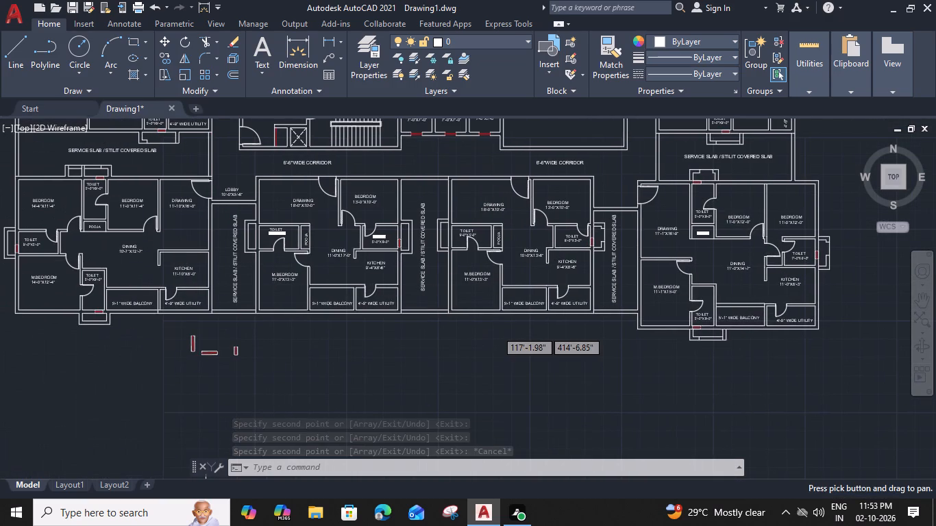
{"action": "middle_click_drag", "start_coordinate": [497, 331], "coordinate": [340, 360]}
{"action": "scroll", "coordinate": [257, 329], "scroll_direction": "down", "scroll_amount": 1}
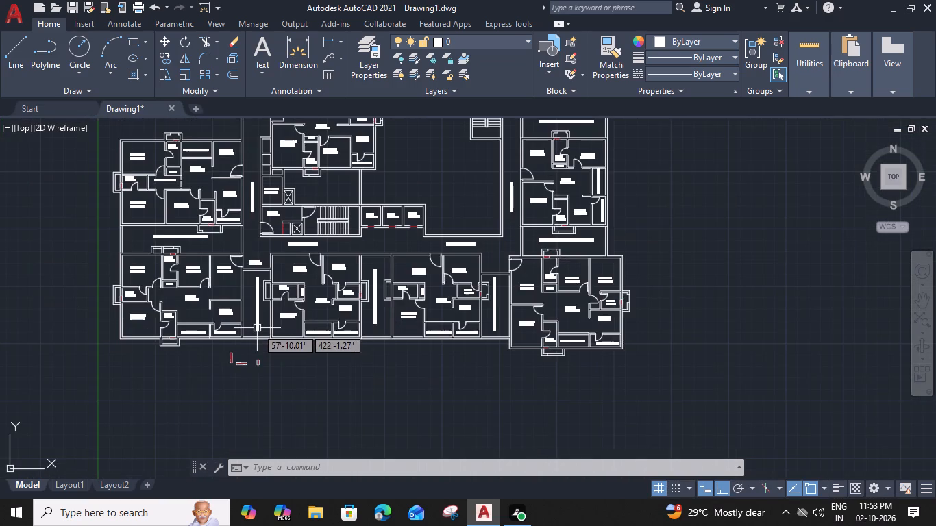
{"action": "middle_click_drag", "start_coordinate": [257, 335], "coordinate": [249, 375]}
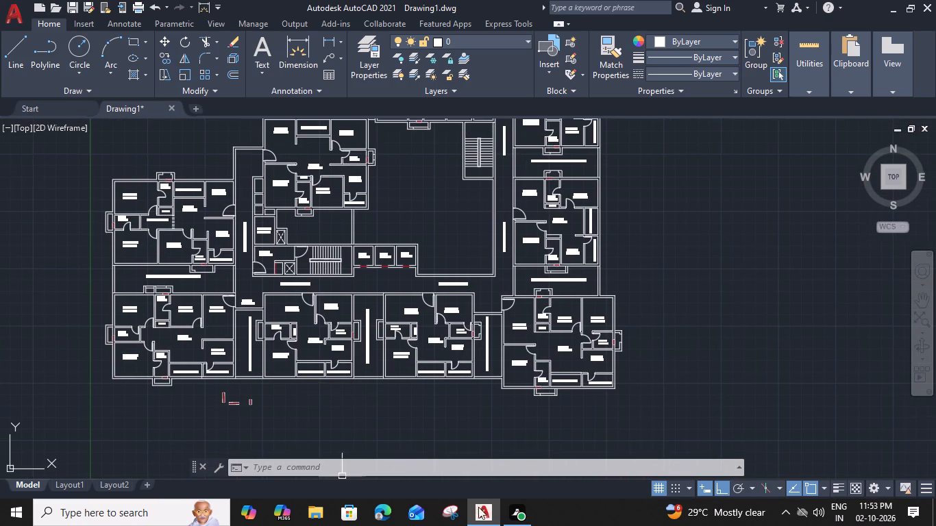
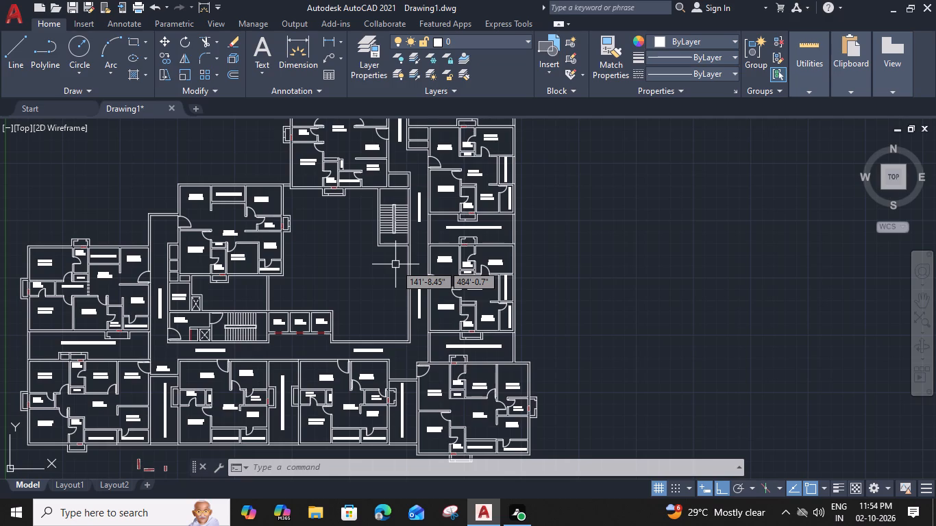
Copy the LOBBY 7'-3"X10'-6" label horizontally east onto the start of the adjoining staircase.
{"action": "middle_click_drag", "start_coordinate": [329, 290], "coordinate": [465, 313]}
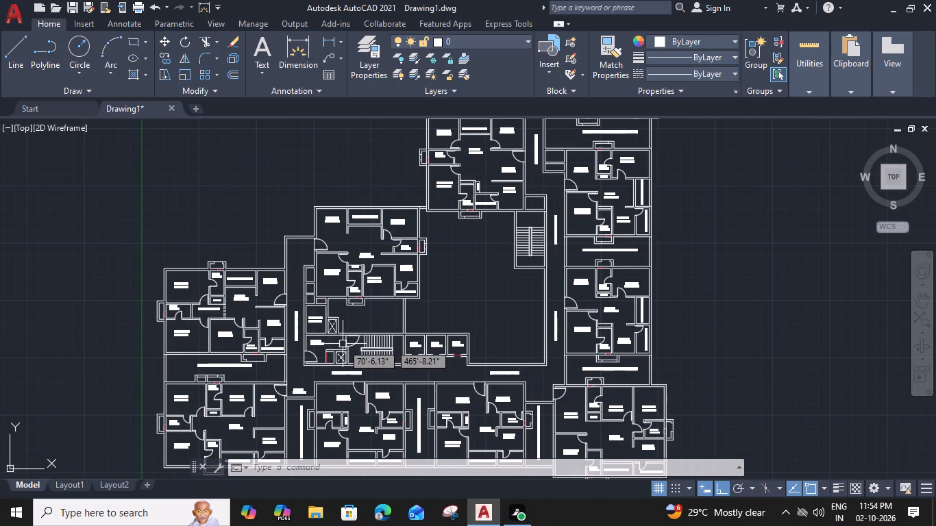
{"action": "scroll", "coordinate": [368, 354], "scroll_direction": "up", "scroll_amount": 3}
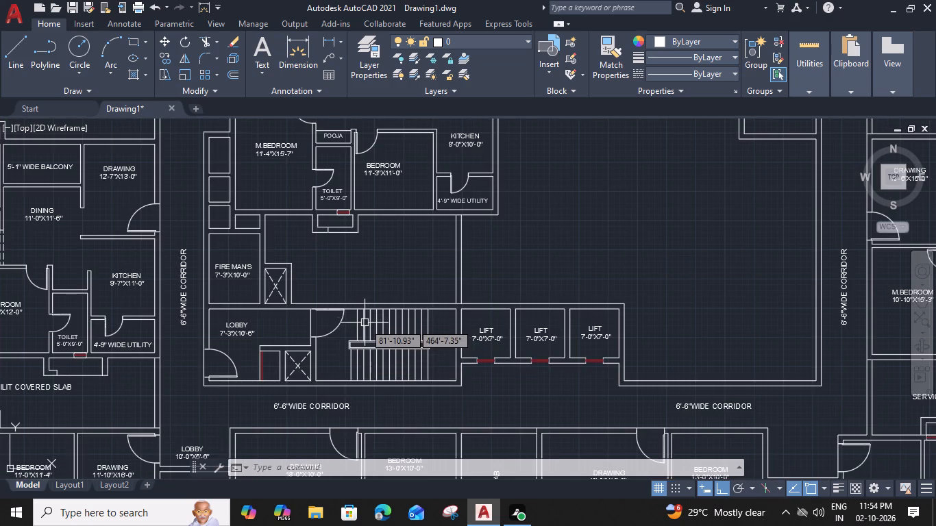
{"action": "scroll", "coordinate": [360, 323], "scroll_direction": "up", "scroll_amount": 1}
{"action": "middle_click_drag", "start_coordinate": [352, 368], "coordinate": [432, 387]}
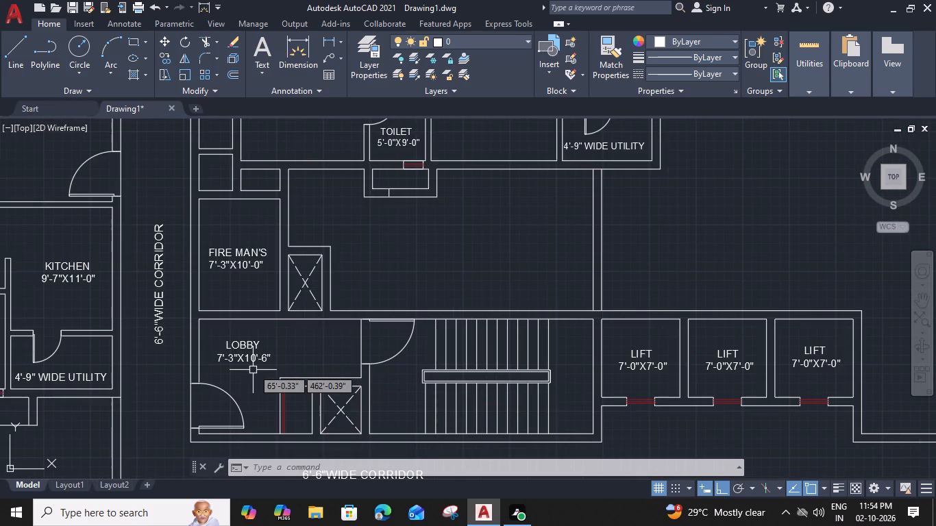
{"action": "middle_click_drag", "start_coordinate": [373, 397], "coordinate": [375, 368]}
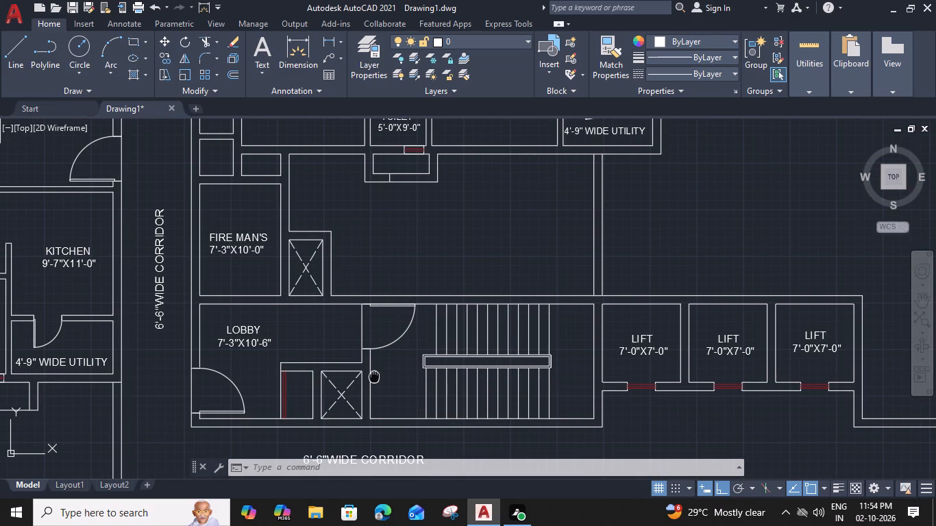
{"action": "middle_click_drag", "start_coordinate": [375, 368], "coordinate": [375, 366]}
{"action": "left_click", "coordinate": [265, 325]}
{"action": "type", "text": "CO"}
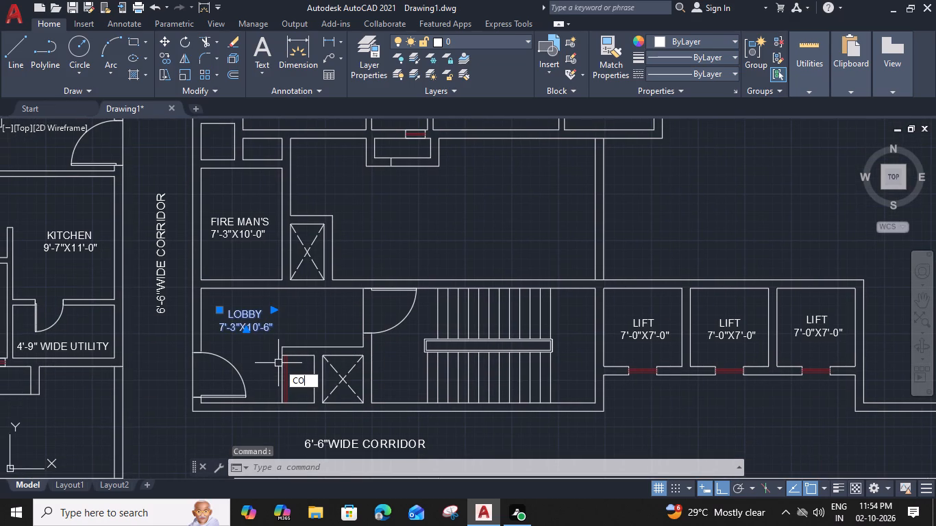
{"action": "key", "text": "space"}
{"action": "left_click", "coordinate": [271, 332]}
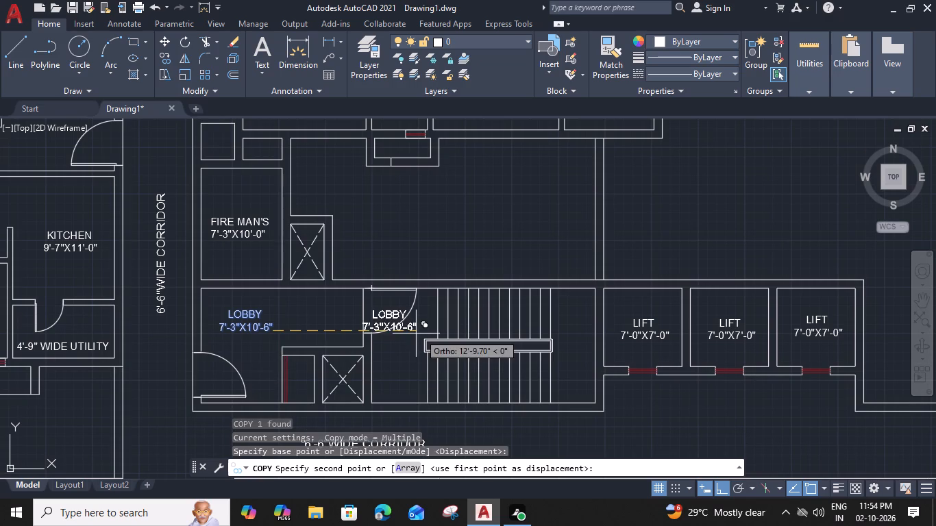
{"action": "left_click", "coordinate": [438, 332]}
{"action": "key", "text": "Escape"}
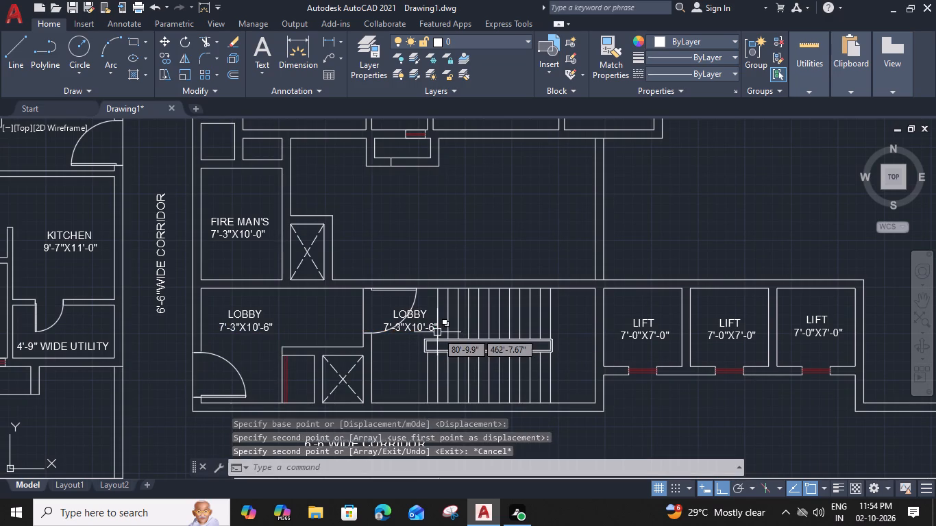
Change the copied label's text to UP and narrow its text frame to about 1'-4" wide.
{"action": "double_click", "coordinate": [430, 327]}
{"action": "scroll", "coordinate": [428, 327], "scroll_direction": "up", "scroll_amount": 2}
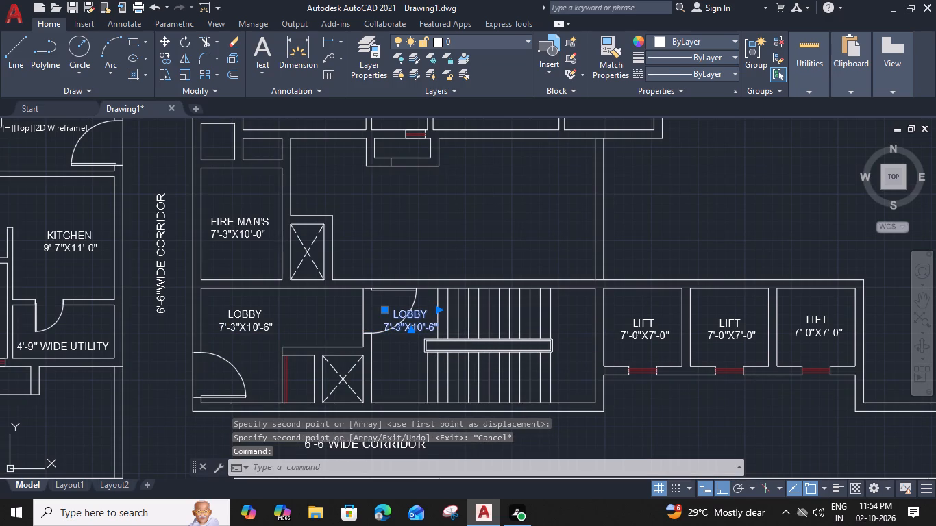
{"action": "left_click_drag", "start_coordinate": [439, 334], "coordinate": [354, 305]}
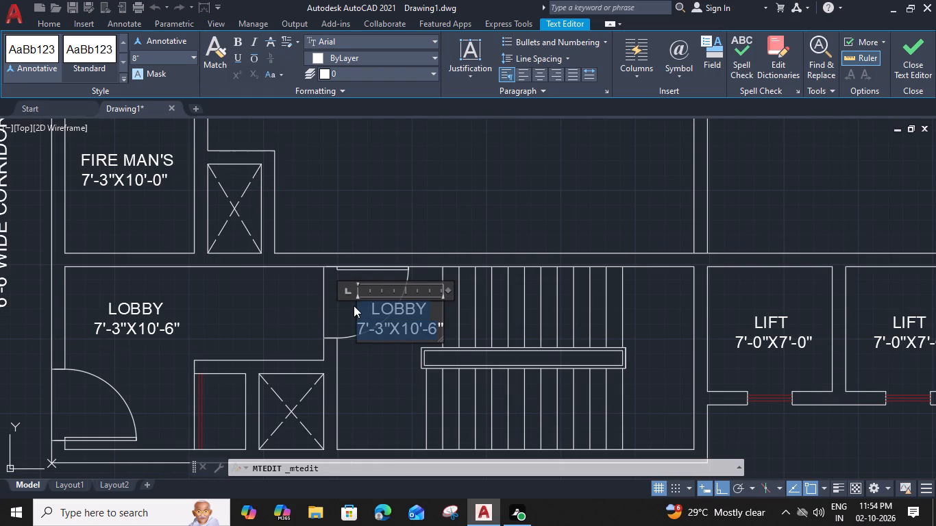
{"action": "key", "text": "u"}
{"action": "key", "text": "p"}
{"action": "left_click_drag", "start_coordinate": [392, 309], "coordinate": [383, 310]}
{"action": "key", "text": "BackSpace"}
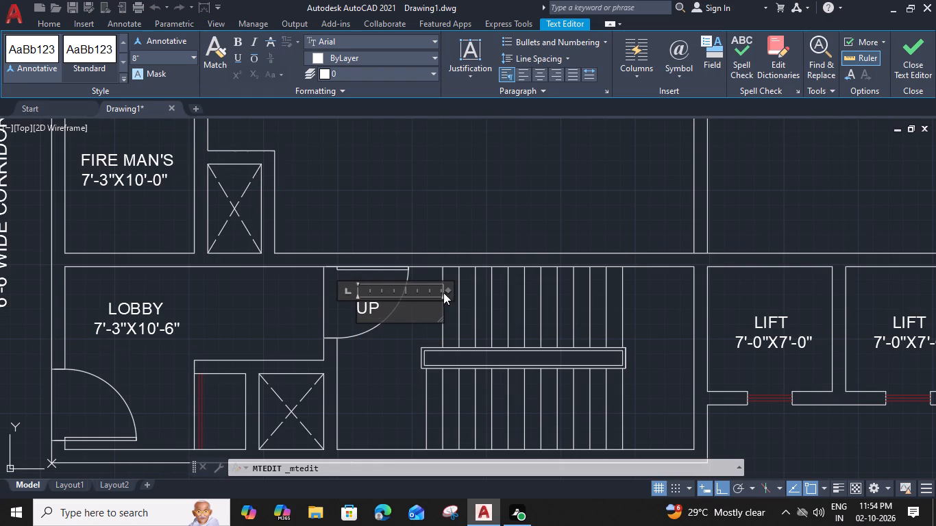
{"action": "left_click_drag", "start_coordinate": [447, 290], "coordinate": [386, 294]}
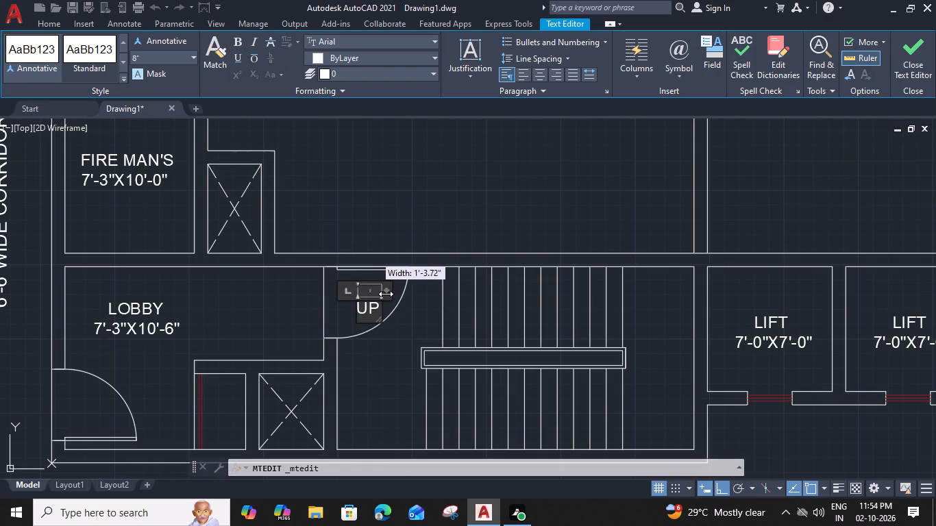
{"action": "left_click_drag", "start_coordinate": [386, 294], "coordinate": [386, 294]}
{"action": "left_click", "coordinate": [402, 316]}
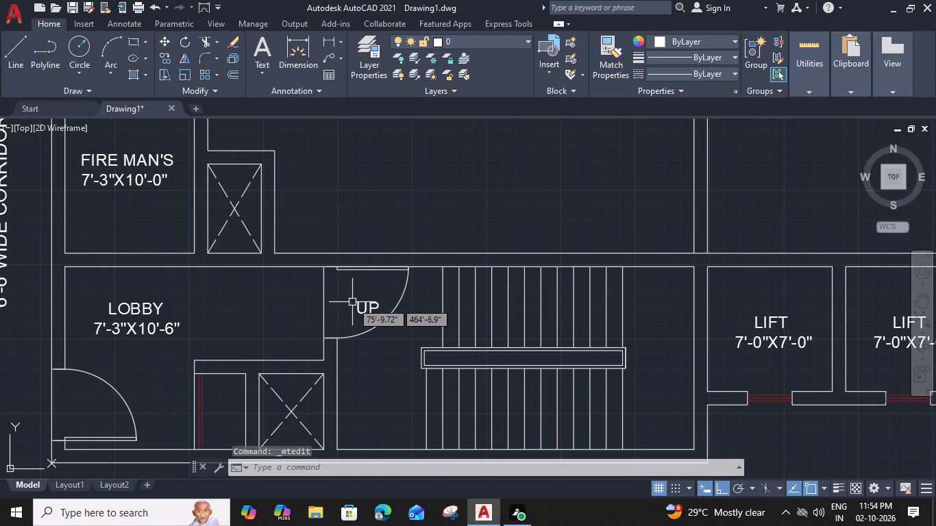
Move the UP label east, clear of the door swing, to the first tread of the staircase's northern flight.
{"action": "left_click", "coordinate": [352, 302]}
{"action": "left_click", "coordinate": [367, 313]}
{"action": "left_click", "coordinate": [368, 313]}
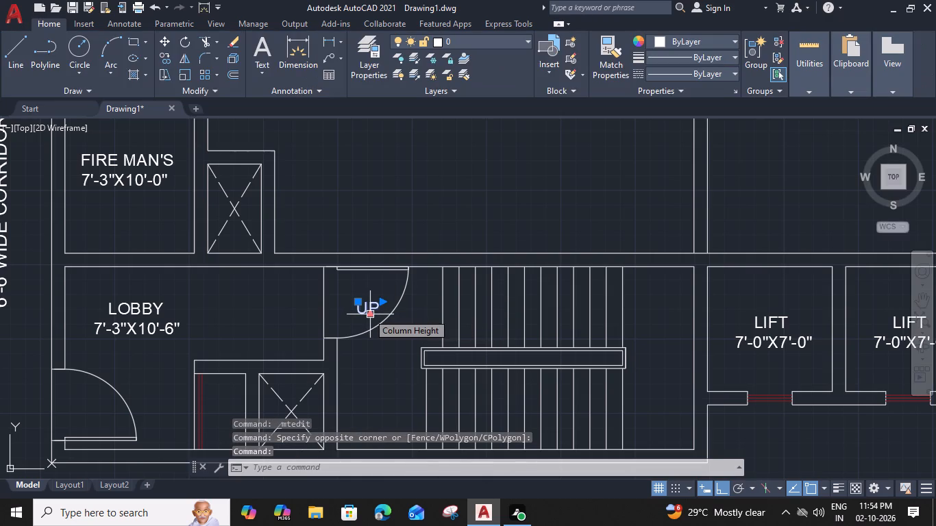
{"action": "type", "text": "M"}
{"action": "key", "text": "space"}
{"action": "left_click", "coordinate": [372, 314]}
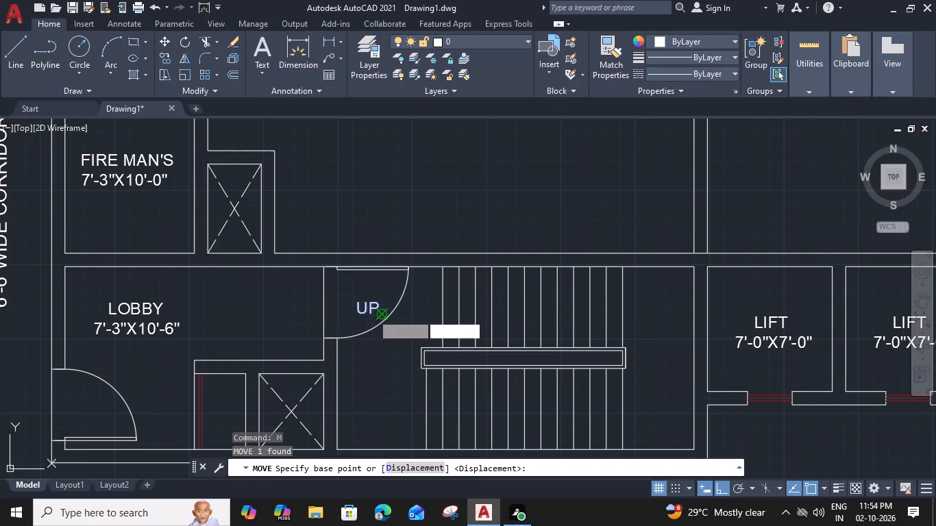
{"action": "left_click", "coordinate": [438, 317]}
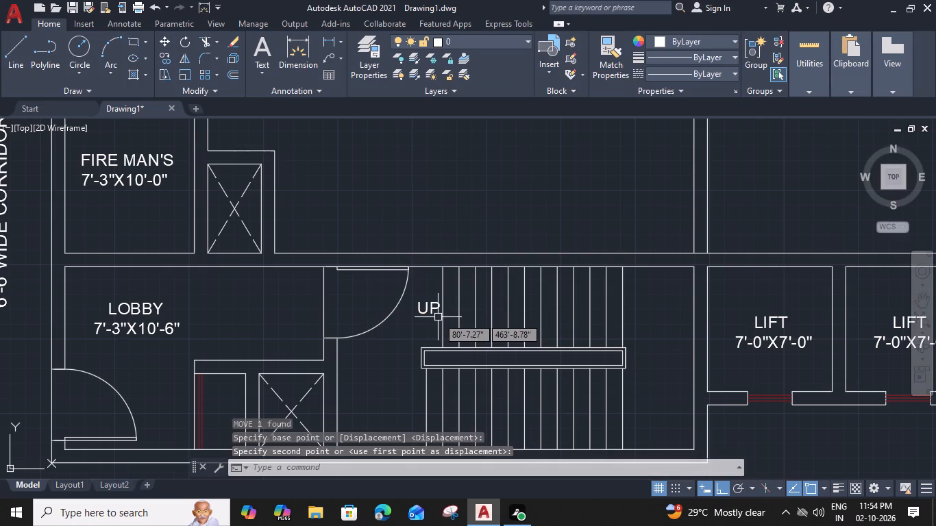
Copy the UP label to the first tread of the same staircase's southern flight.
{"action": "left_click", "coordinate": [429, 313]}
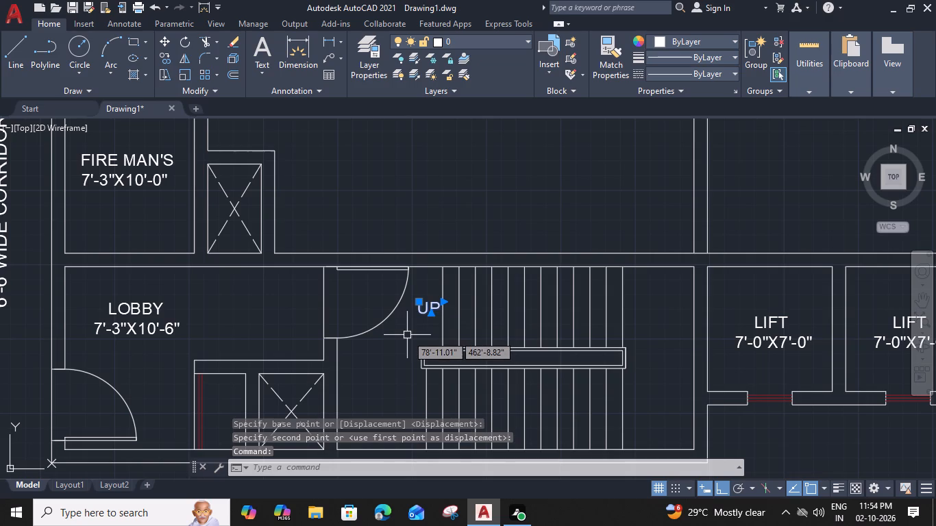
{"action": "type", "text": "CO"}
{"action": "key", "text": "space"}
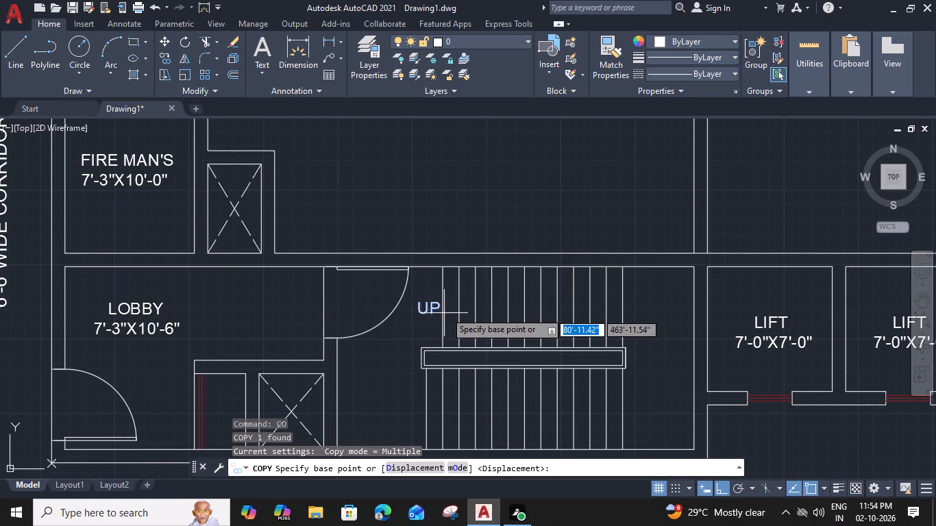
{"action": "left_click", "coordinate": [442, 345]}
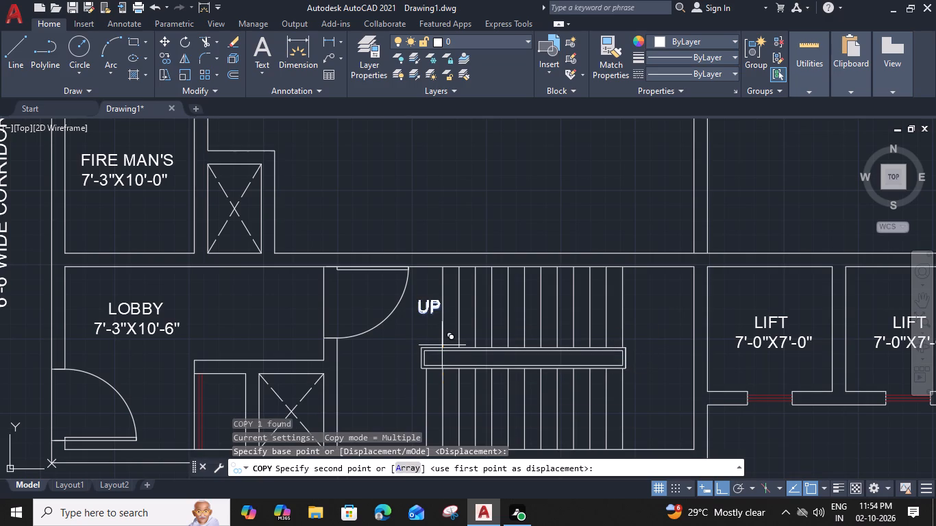
{"action": "middle_click_drag", "start_coordinate": [428, 395], "coordinate": [436, 323]}
{"action": "left_click", "coordinate": [434, 380]}
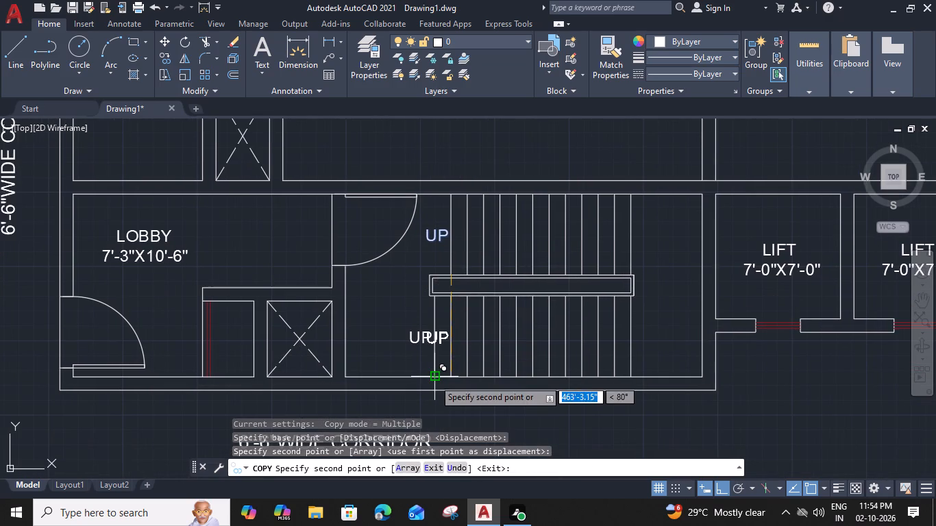
{"action": "key", "text": "Escape"}
Change the text of the label copy at the southern flight to DN.
{"action": "double_click", "coordinate": [419, 342]}
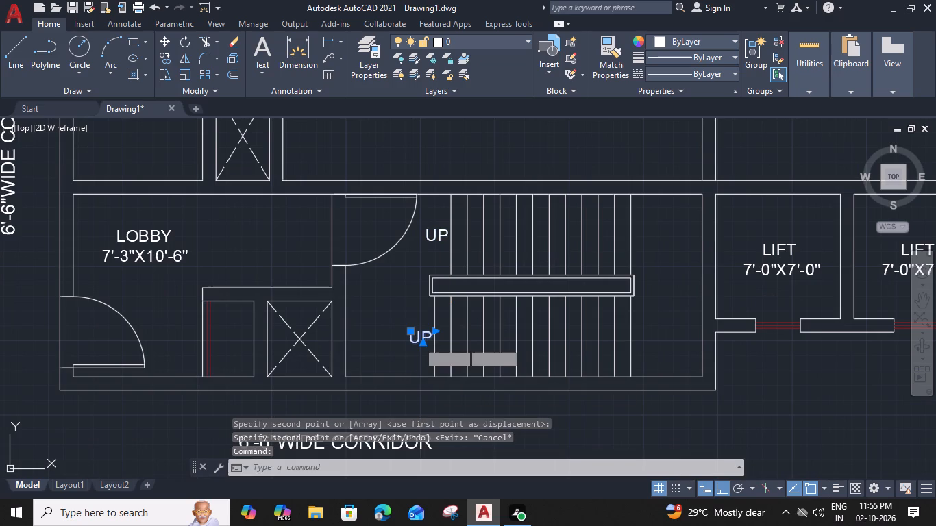
{"action": "scroll", "coordinate": [417, 338], "scroll_direction": "up", "scroll_amount": 2}
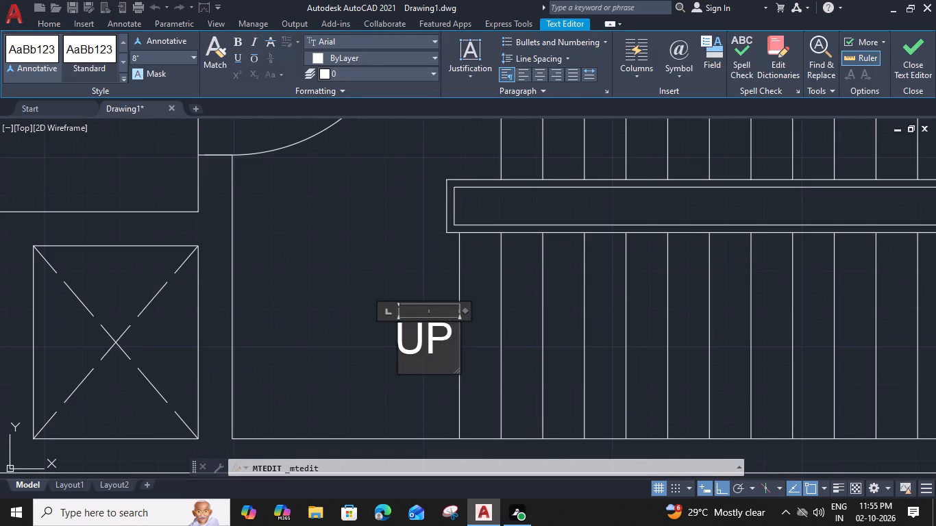
{"action": "left_click_drag", "start_coordinate": [450, 340], "coordinate": [386, 343]}
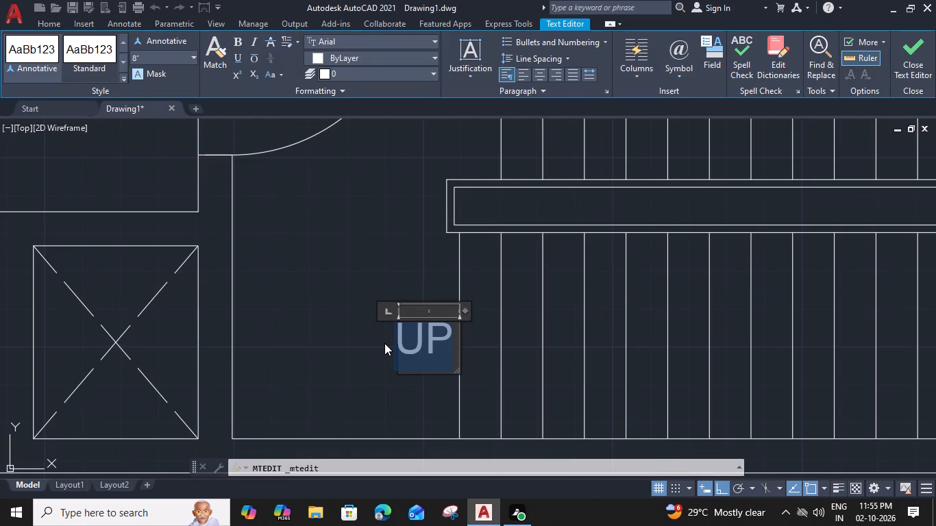
{"action": "type", "text": "DN"}
{"action": "key", "text": "space"}
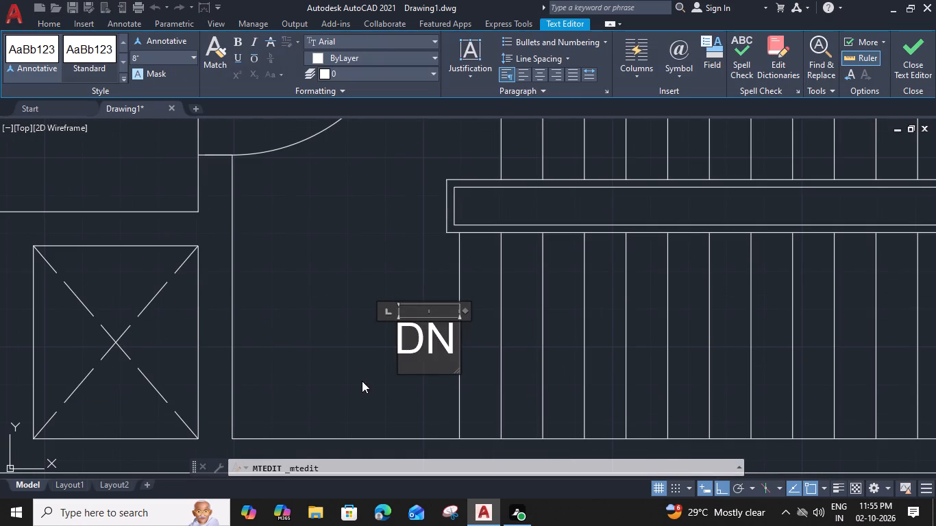
{"action": "left_click", "coordinate": [361, 379]}
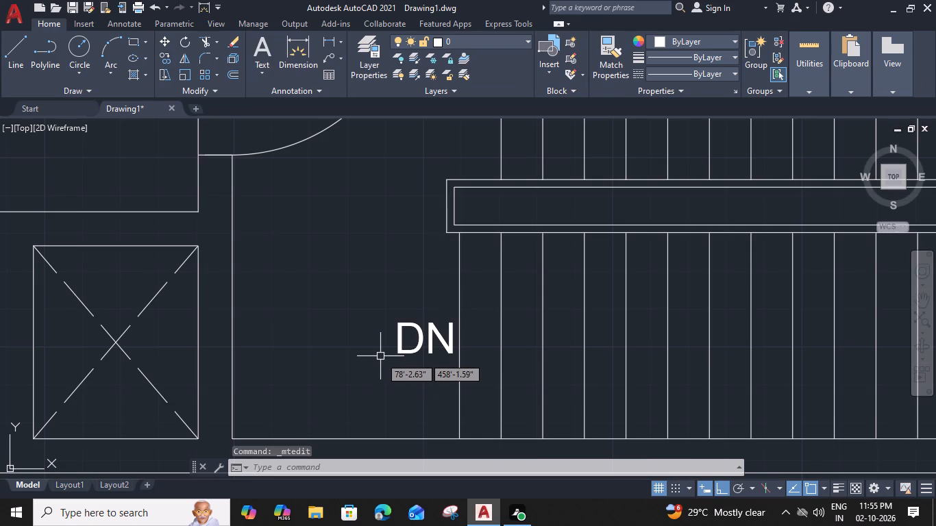
Copy the DN label to the northern end of the other staircase, beside the 6'-6" wide corridor opposite the 10'-10"X15'-3" M.Bedroom.
{"action": "left_click", "coordinate": [396, 342]}
{"action": "key", "text": "c"}
{"action": "type", "text": "O"}
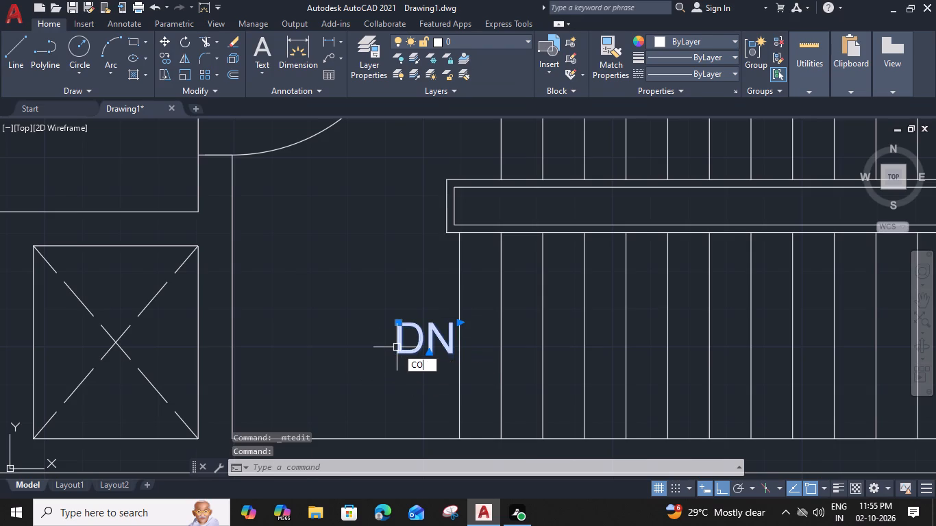
{"action": "key", "text": "space"}
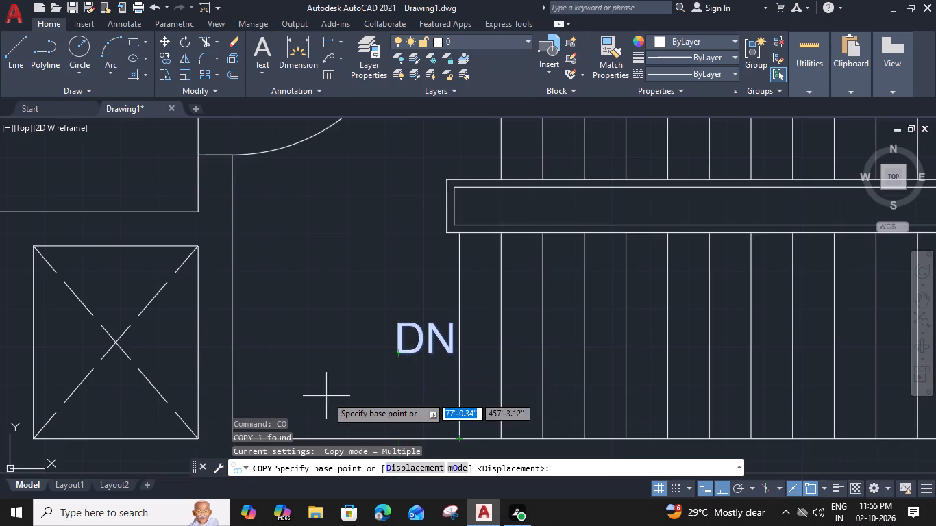
{"action": "scroll", "coordinate": [329, 395], "scroll_direction": "down", "scroll_amount": 1}
{"action": "left_click", "coordinate": [400, 296]}
{"action": "scroll", "coordinate": [408, 297], "scroll_direction": "down", "scroll_amount": 1}
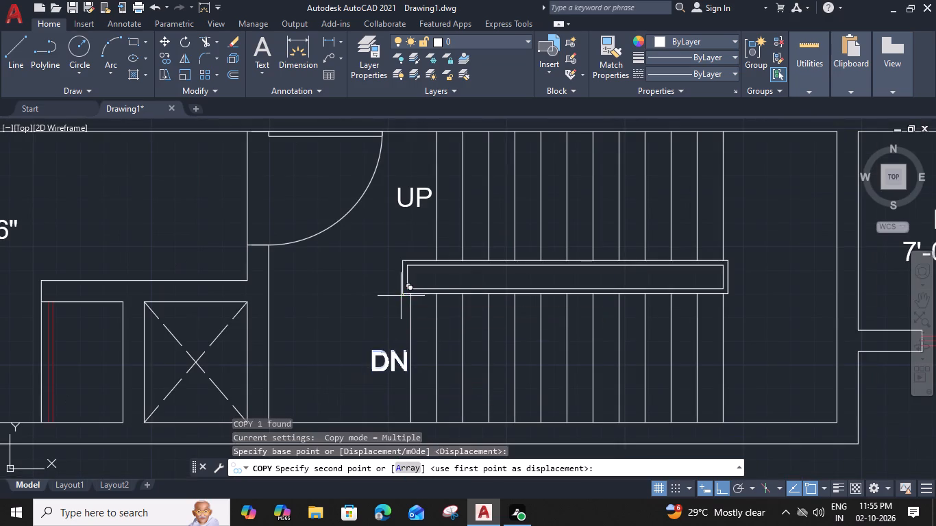
{"action": "scroll", "coordinate": [408, 299], "scroll_direction": "down", "scroll_amount": 2}
{"action": "middle_click_drag", "start_coordinate": [534, 275], "coordinate": [404, 457]}
{"action": "scroll", "coordinate": [428, 352], "scroll_direction": "down", "scroll_amount": 2}
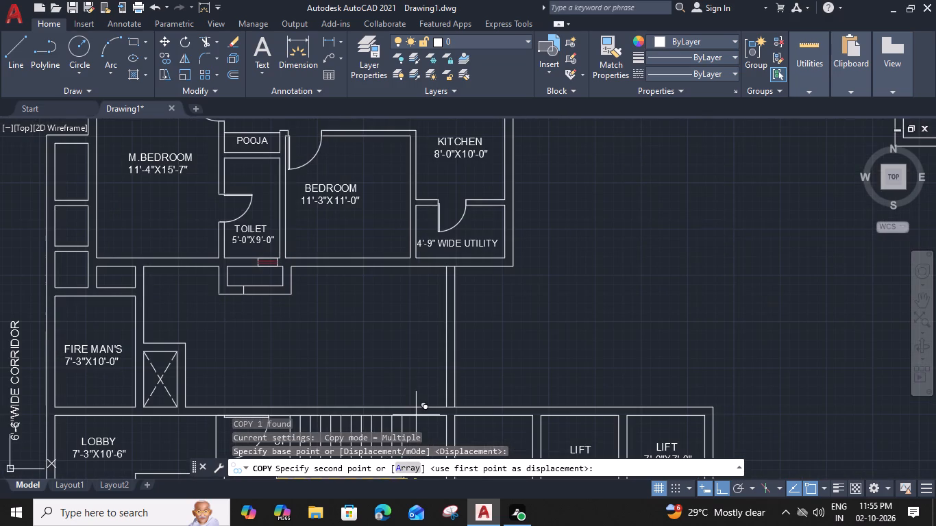
{"action": "middle_click_drag", "start_coordinate": [494, 266], "coordinate": [329, 333]}
{"action": "scroll", "coordinate": [478, 277], "scroll_direction": "up", "scroll_amount": 3}
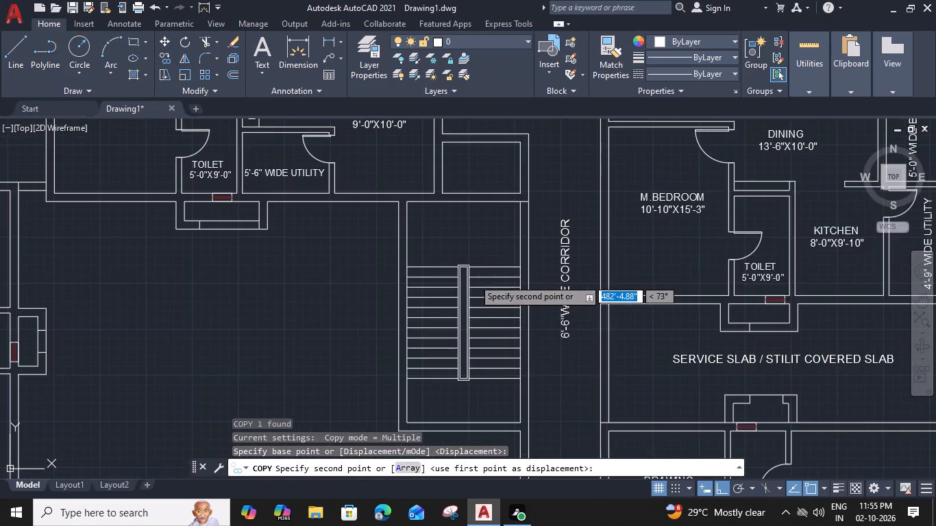
{"action": "left_click", "coordinate": [447, 253]}
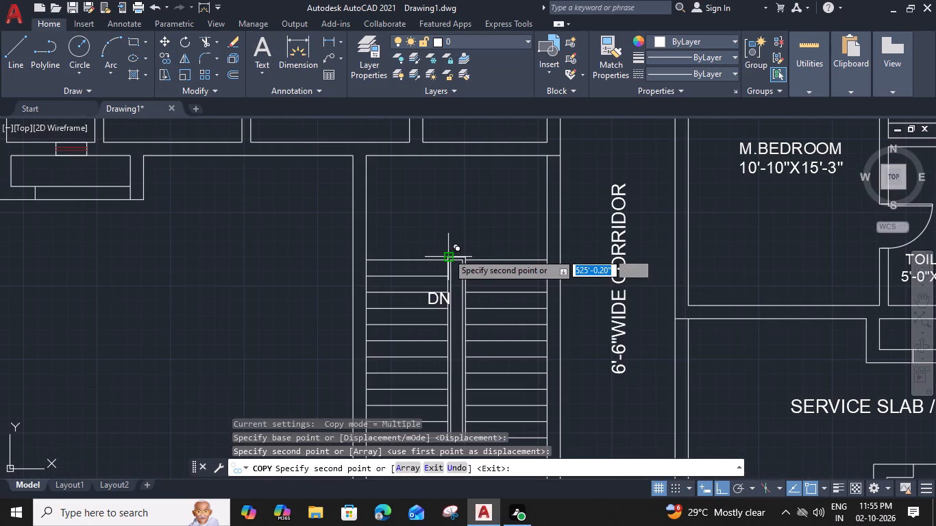
{"action": "key", "text": "Escape"}
Move the DN label north off the treads onto the landing, and about 1'-6" west to sit above the western flight.
{"action": "left_click", "coordinate": [431, 303]}
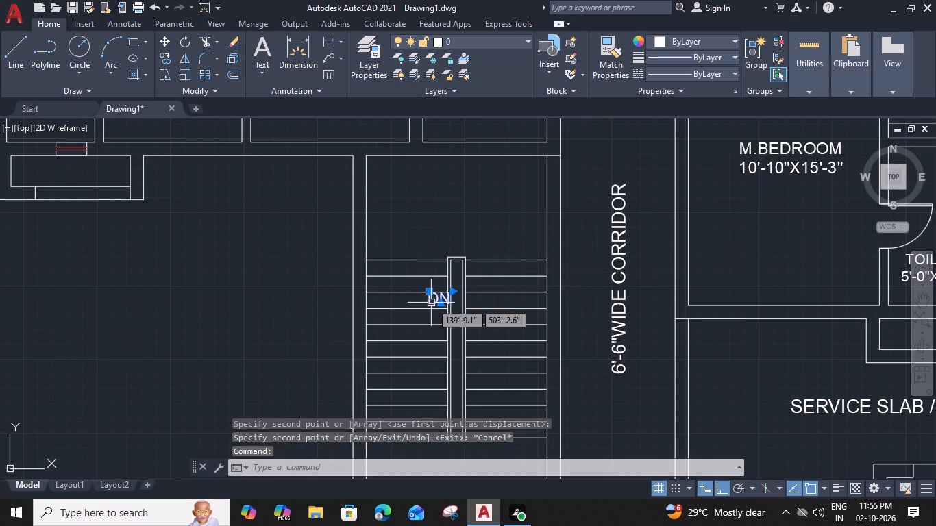
{"action": "key", "text": "m"}
{"action": "key", "text": "space"}
{"action": "left_click", "coordinate": [431, 301]}
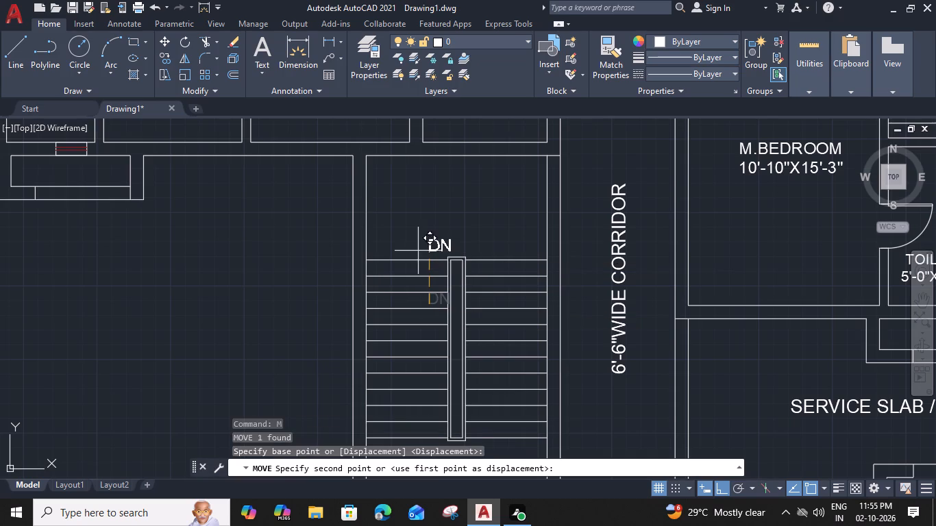
{"action": "left_click", "coordinate": [425, 242]}
{"action": "left_click", "coordinate": [430, 238]}
{"action": "type", "text": "M"}
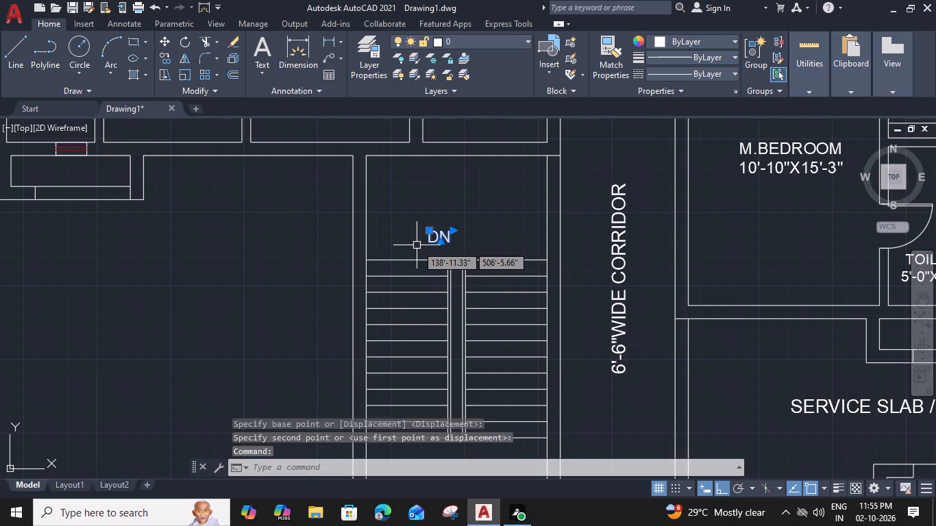
{"action": "key", "text": "space"}
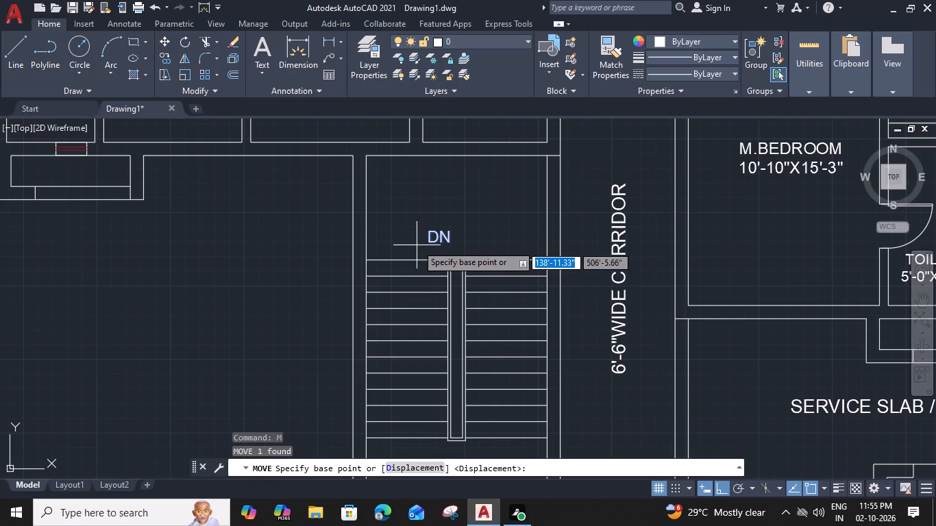
{"action": "left_click", "coordinate": [428, 242]}
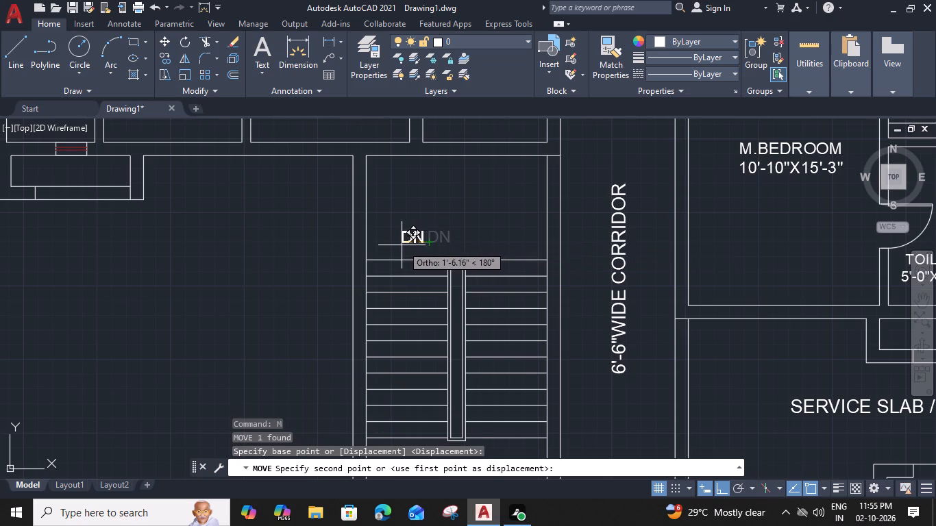
{"action": "left_click", "coordinate": [402, 245]}
Copy the UP label from the staircase beside the lifts to the northern landing of the staircase beside the 6'-6" wide corridor.
{"action": "scroll", "coordinate": [404, 253], "scroll_direction": "down", "scroll_amount": 3}
{"action": "middle_click_drag", "start_coordinate": [373, 337], "coordinate": [452, 237]}
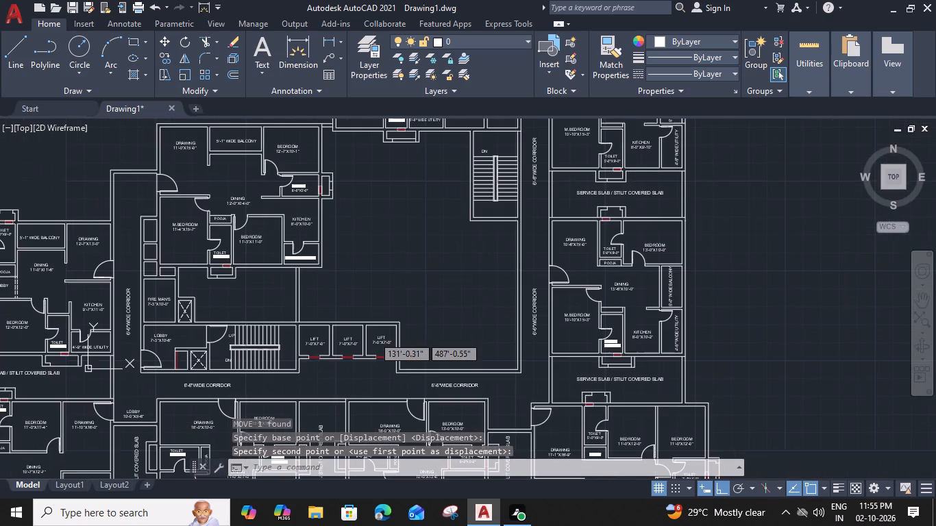
{"action": "scroll", "coordinate": [378, 317], "scroll_direction": "down", "scroll_amount": 2}
{"action": "scroll", "coordinate": [332, 379], "scroll_direction": "up", "scroll_amount": 3}
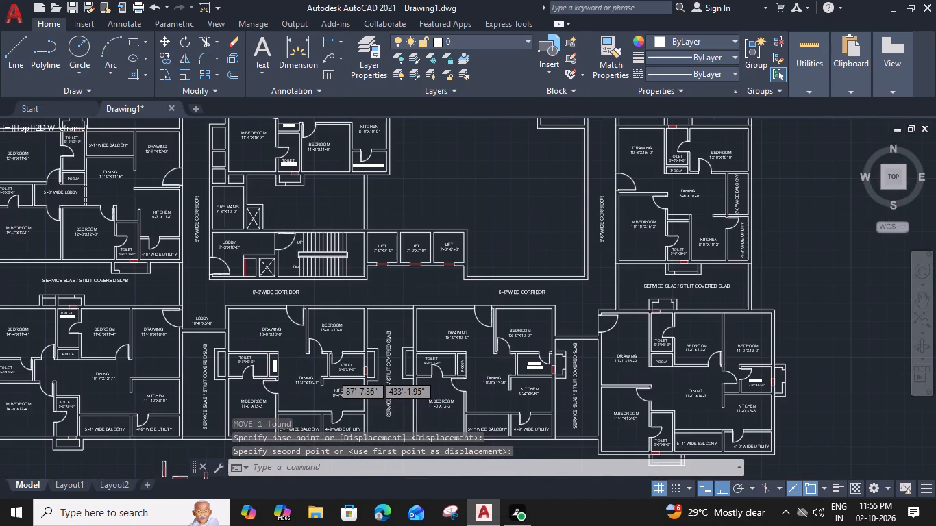
{"action": "middle_click_drag", "start_coordinate": [295, 265], "coordinate": [328, 358]}
{"action": "scroll", "coordinate": [304, 248], "scroll_direction": "up", "scroll_amount": 2}
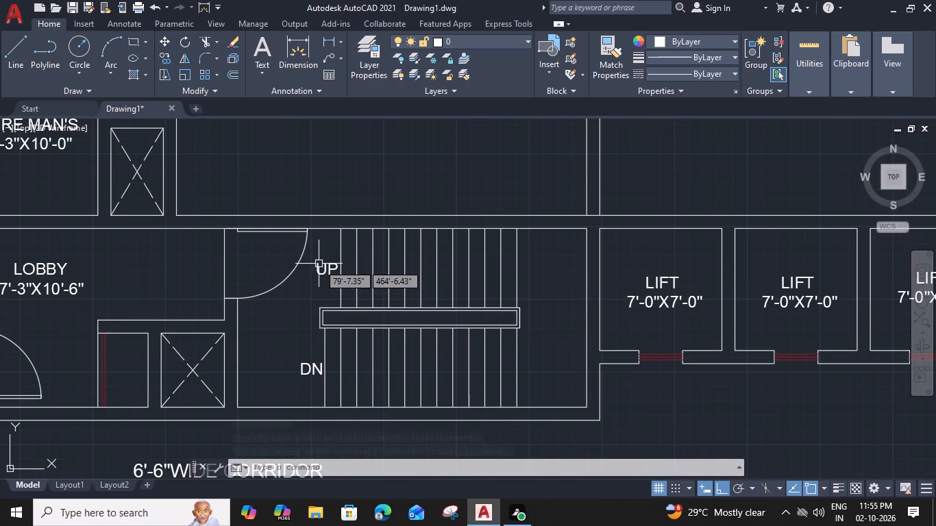
{"action": "left_click", "coordinate": [321, 264]}
{"action": "type", "text": "CO"}
{"action": "key", "text": "space"}
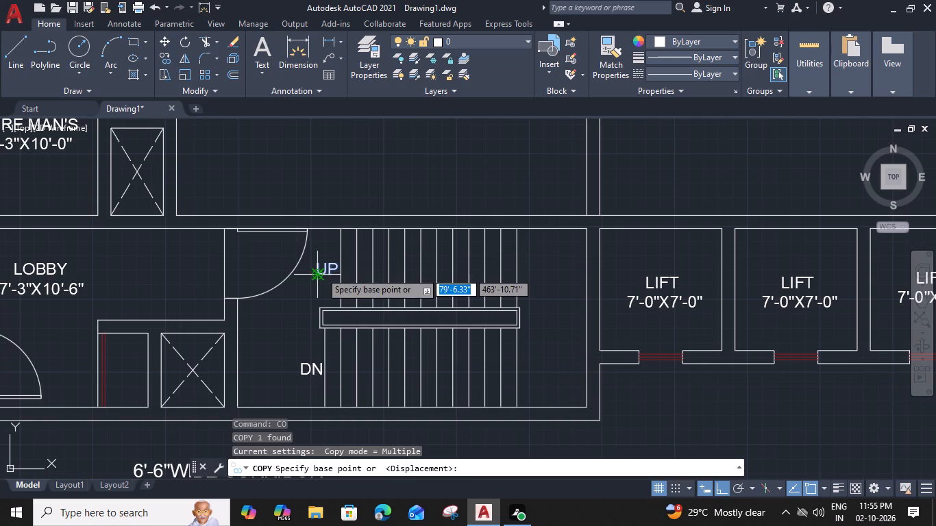
{"action": "left_click", "coordinate": [341, 307]}
{"action": "scroll", "coordinate": [341, 303], "scroll_direction": "down", "scroll_amount": 4}
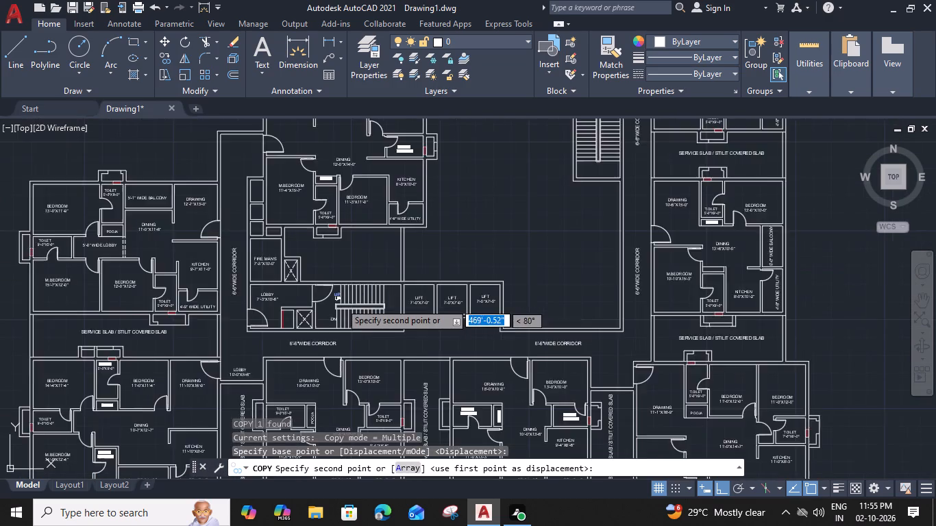
{"action": "middle_click_drag", "start_coordinate": [500, 245], "coordinate": [472, 338]}
{"action": "scroll", "coordinate": [479, 271], "scroll_direction": "up", "scroll_amount": 4}
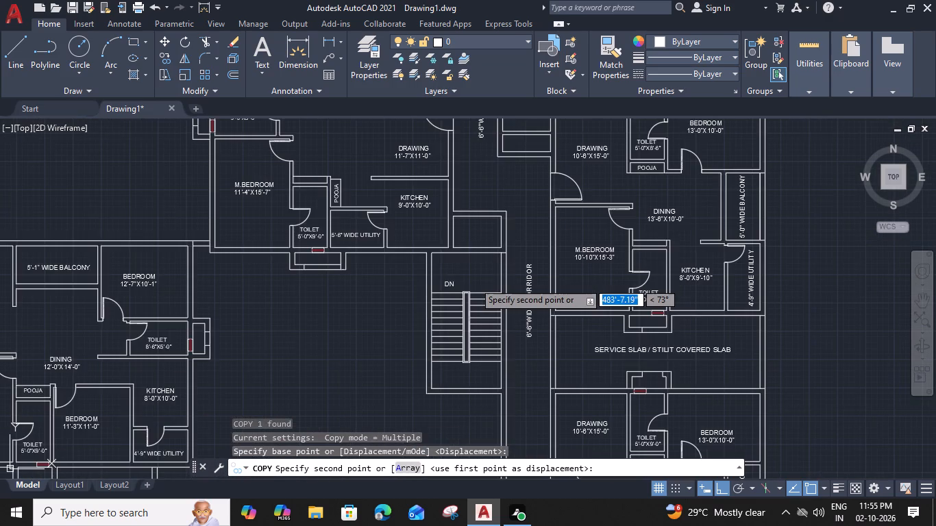
{"action": "left_click", "coordinate": [467, 301]}
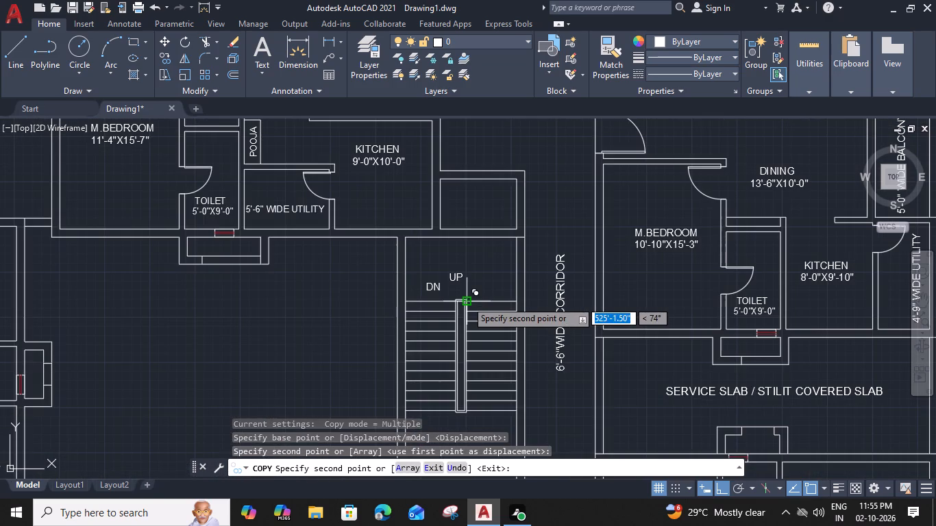
{"action": "key", "text": "Escape"}
Move the copied UP label east and slightly south, to sit just above the first tread of the eastern flight.
{"action": "left_click", "coordinate": [462, 279]}
{"action": "type", "text": "M"}
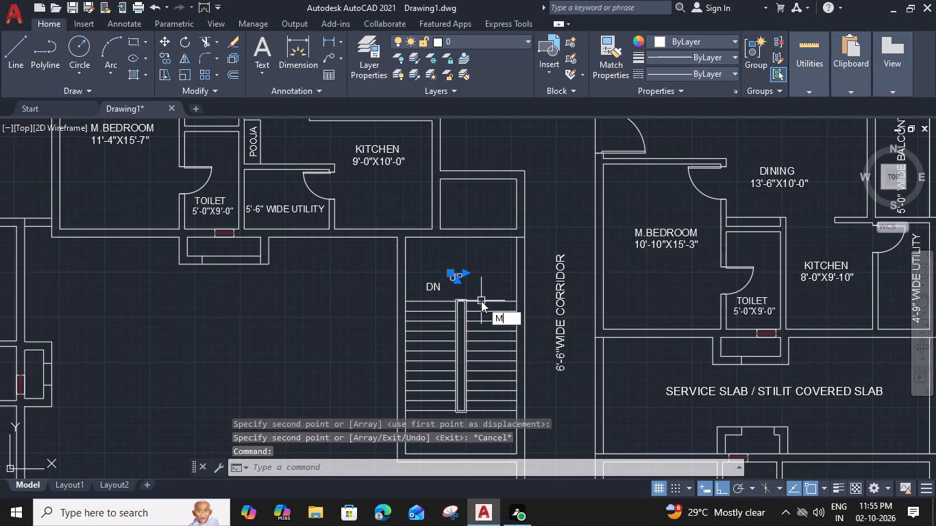
{"action": "key", "text": "space"}
{"action": "left_click", "coordinate": [460, 275]}
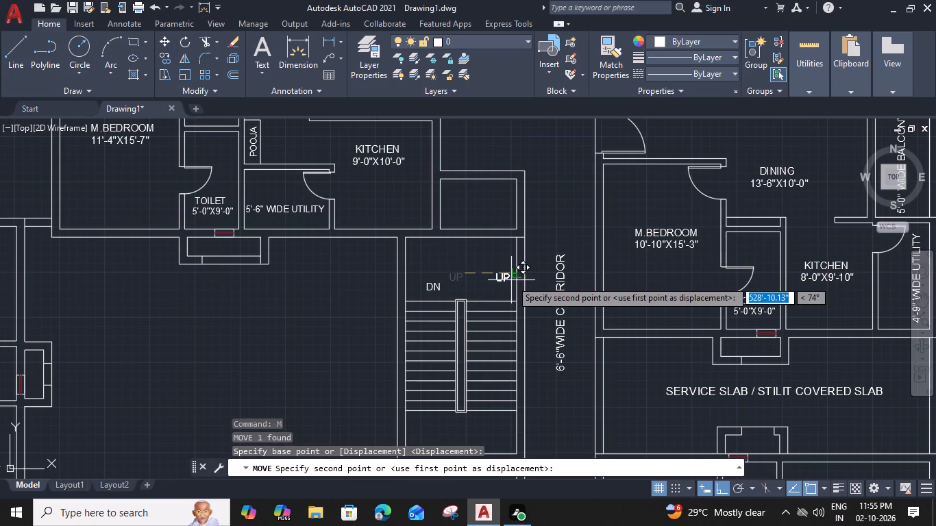
{"action": "left_click", "coordinate": [497, 281]}
{"action": "left_click", "coordinate": [491, 278]}
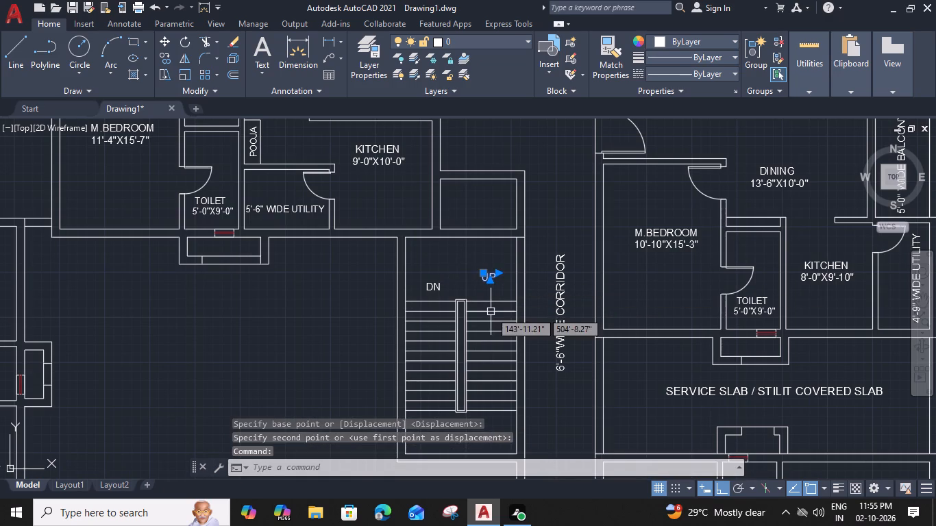
{"action": "key", "text": "m"}
{"action": "key", "text": "space"}
{"action": "left_click", "coordinate": [489, 283]}
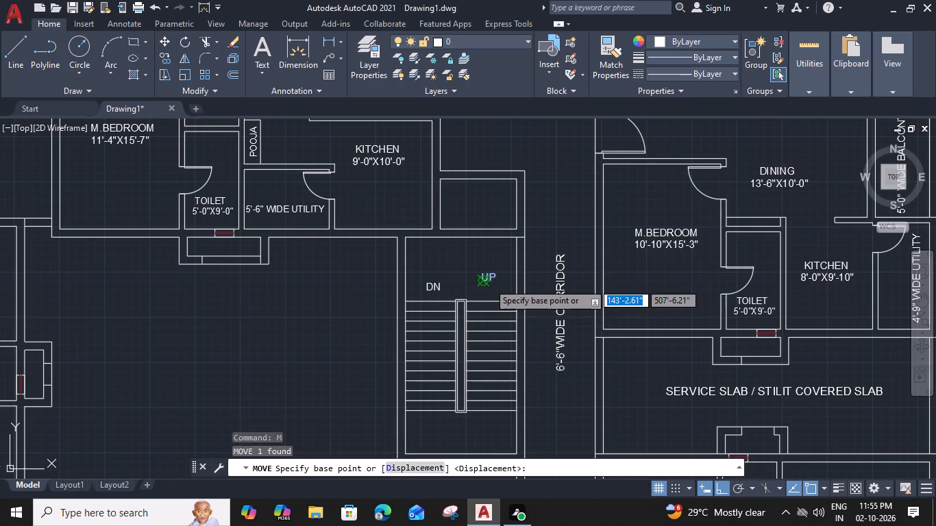
{"action": "left_click", "coordinate": [490, 294]}
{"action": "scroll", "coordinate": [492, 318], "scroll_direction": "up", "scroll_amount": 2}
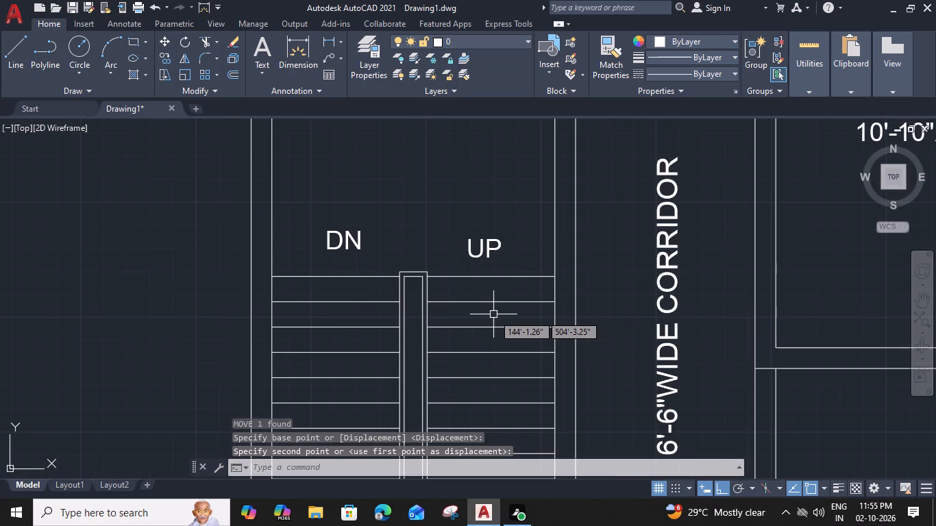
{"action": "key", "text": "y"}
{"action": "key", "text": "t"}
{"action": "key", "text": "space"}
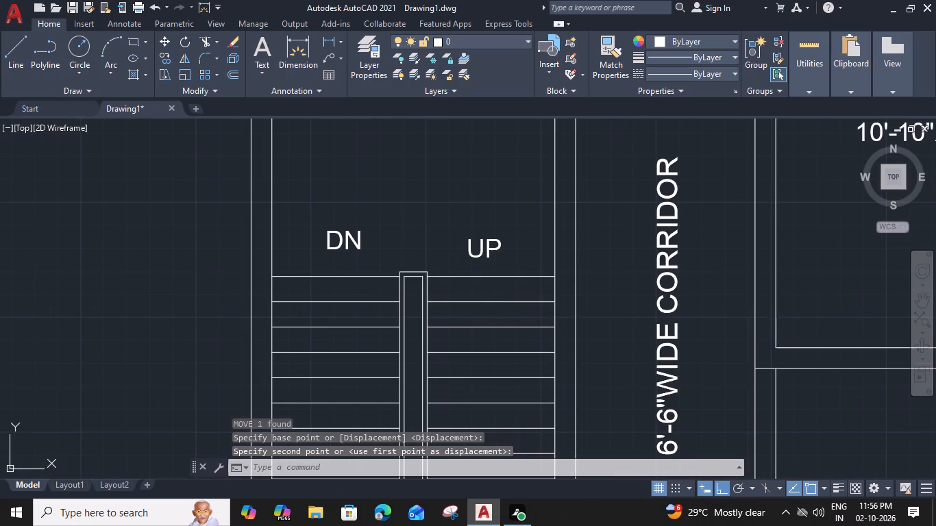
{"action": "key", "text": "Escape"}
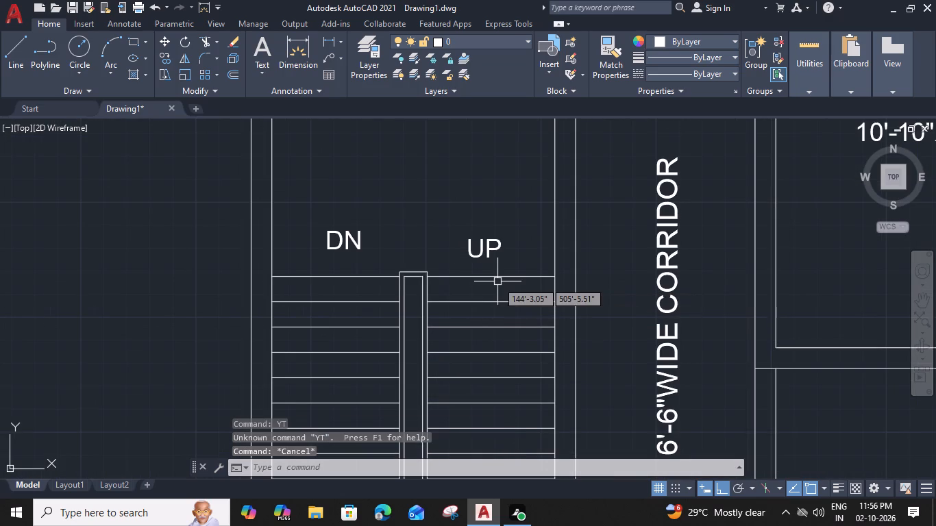
Trim away the northernmost tread line of the eastern flight, just below the UP label.
{"action": "key", "text": "t"}
{"action": "type", "text": "R"}
{"action": "key", "text": "space"}
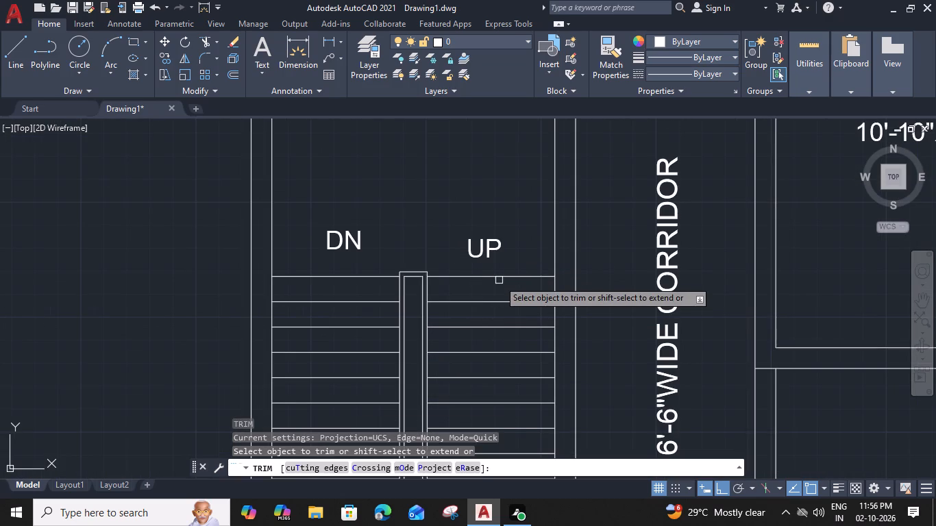
{"action": "left_click", "coordinate": [500, 279]}
{"action": "key", "text": "Escape"}
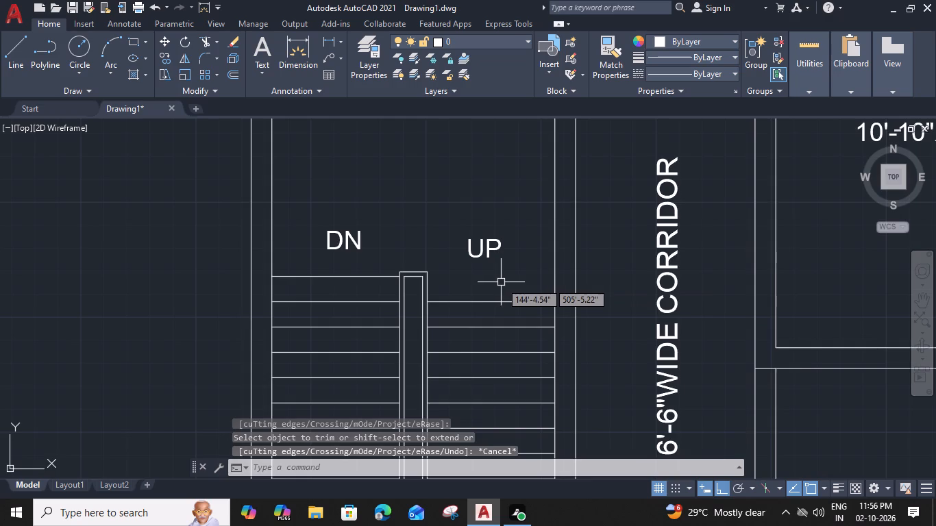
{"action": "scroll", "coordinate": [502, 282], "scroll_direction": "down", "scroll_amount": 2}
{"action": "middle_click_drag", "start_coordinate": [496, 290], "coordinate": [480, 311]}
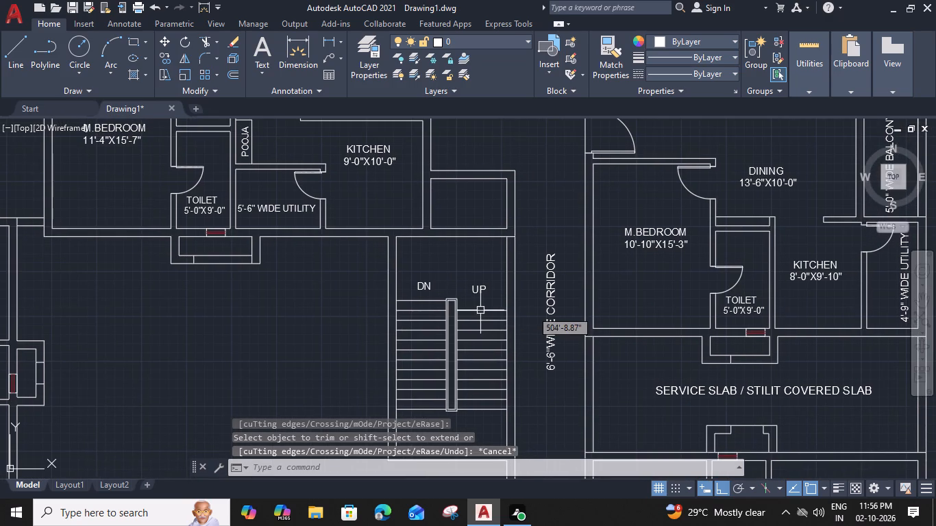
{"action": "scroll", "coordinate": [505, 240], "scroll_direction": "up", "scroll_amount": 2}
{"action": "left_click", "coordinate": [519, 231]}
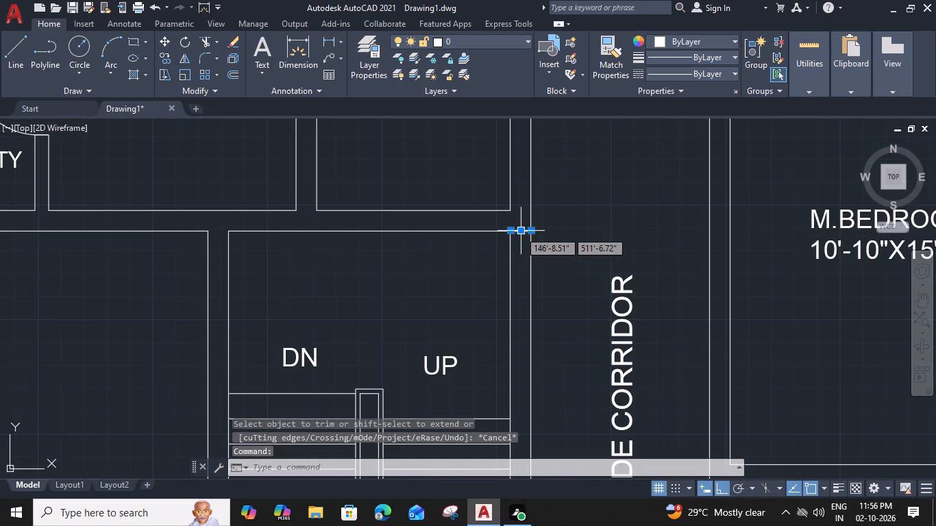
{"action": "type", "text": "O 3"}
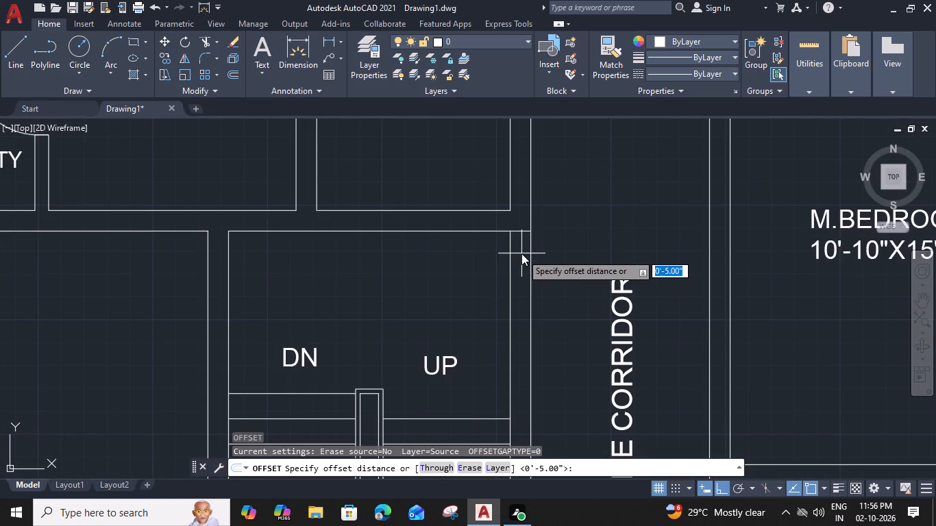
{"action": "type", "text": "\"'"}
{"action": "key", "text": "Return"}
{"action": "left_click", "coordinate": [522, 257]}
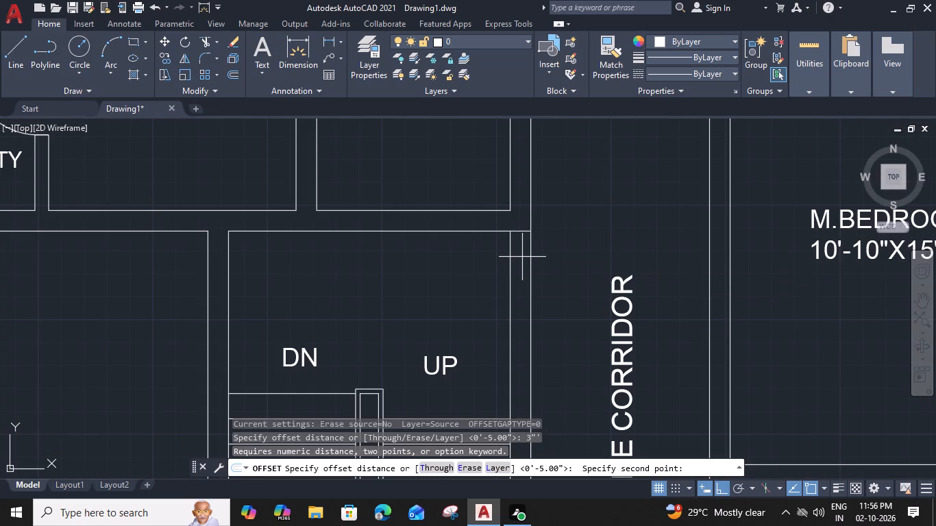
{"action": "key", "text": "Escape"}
Offset the short line across the stairwell's east wall at its north end 3" south, and offset that copy another 4' south.
{"action": "left_click", "coordinate": [524, 231]}
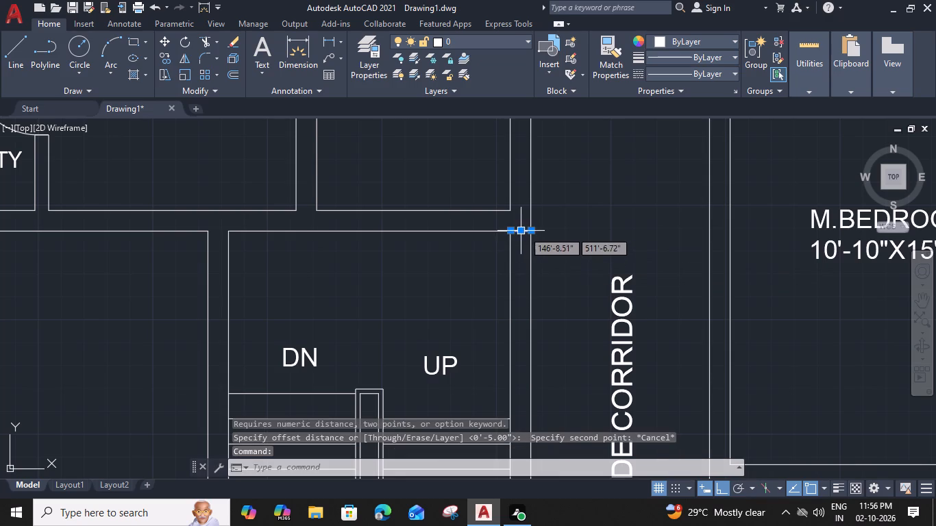
{"action": "key", "text": "o"}
{"action": "key", "text": "space"}
{"action": "key", "text": "3"}
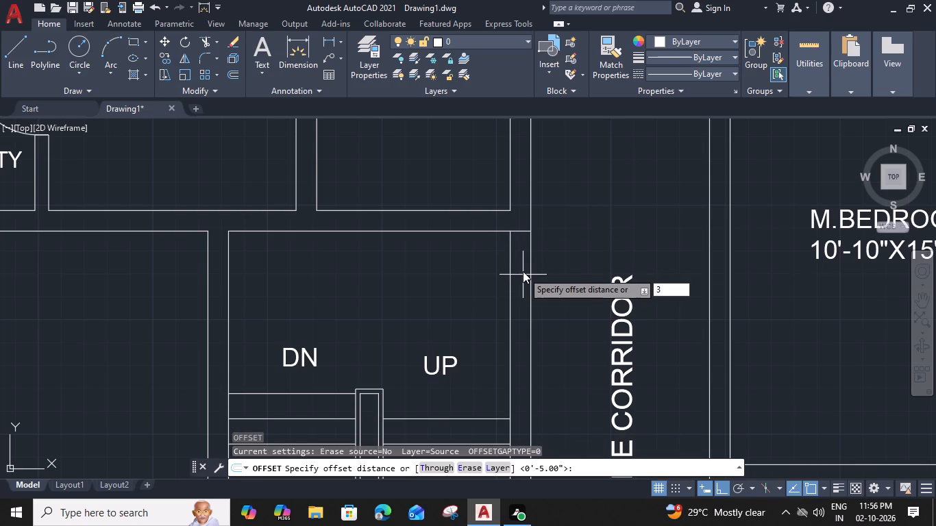
{"action": "key", "text": "shift+quotedbl"}
{"action": "key", "text": "Return"}
{"action": "left_click", "coordinate": [523, 272]}
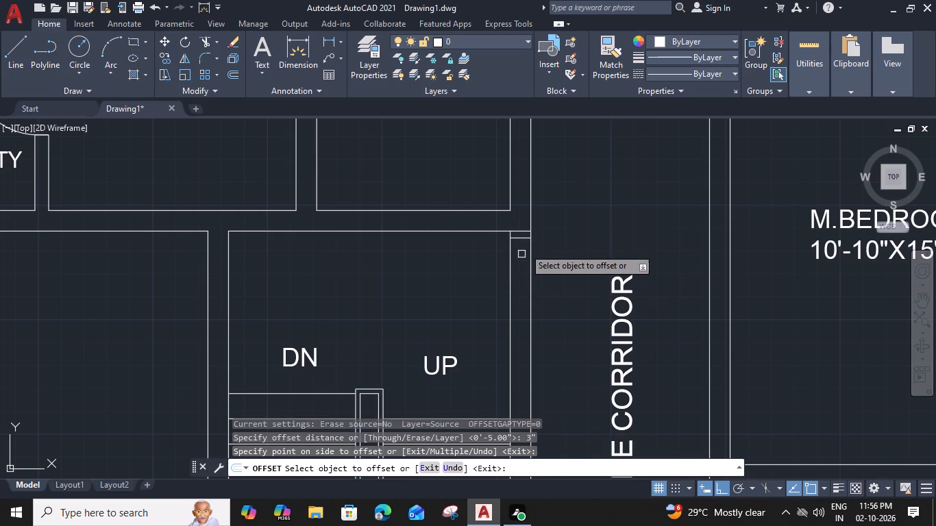
{"action": "left_click", "coordinate": [524, 239]}
{"action": "key", "text": "3"}
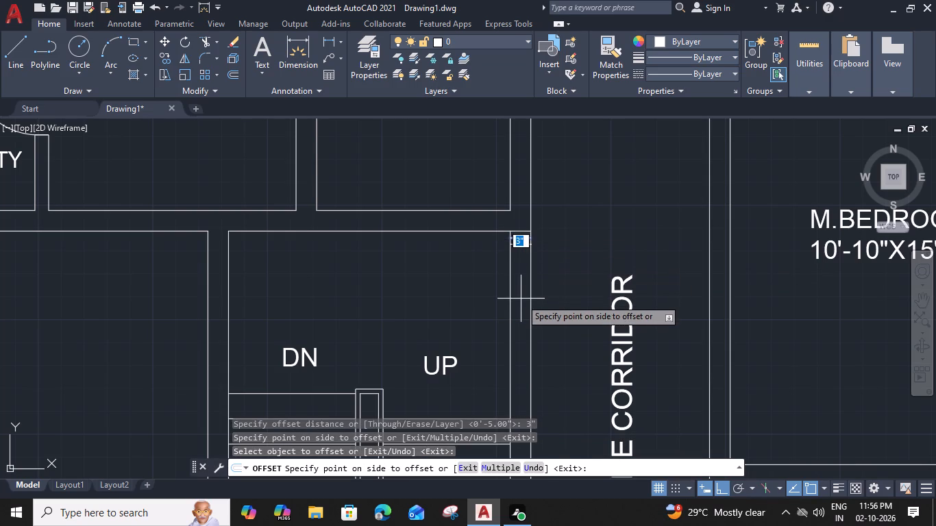
{"action": "key", "text": "BackSpace"}
{"action": "type", "text": "4'"}
{"action": "key", "text": "space"}
{"action": "key", "text": "Escape"}
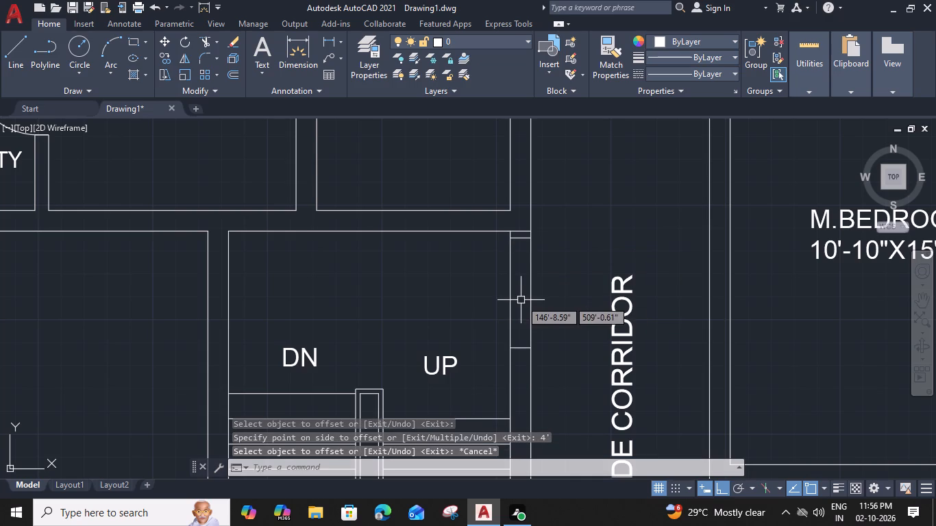
Trim the original short line and both east wall lines between the two offset lines, opening a 4' doorway onto the corridor.
{"action": "type", "text": "TR"}
{"action": "key", "text": "space"}
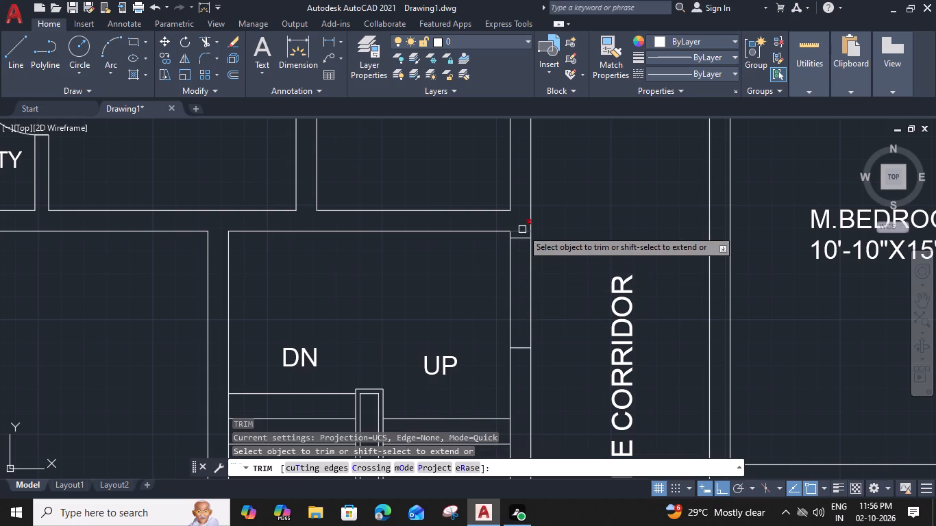
{"action": "left_click", "coordinate": [522, 229]}
{"action": "left_click", "coordinate": [532, 292]}
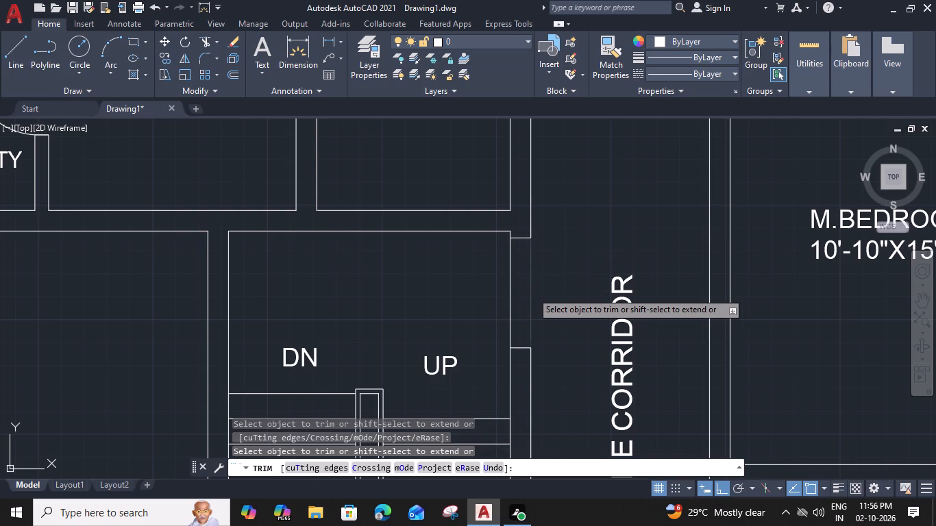
{"action": "left_click", "coordinate": [511, 298]}
{"action": "key", "text": "Escape"}
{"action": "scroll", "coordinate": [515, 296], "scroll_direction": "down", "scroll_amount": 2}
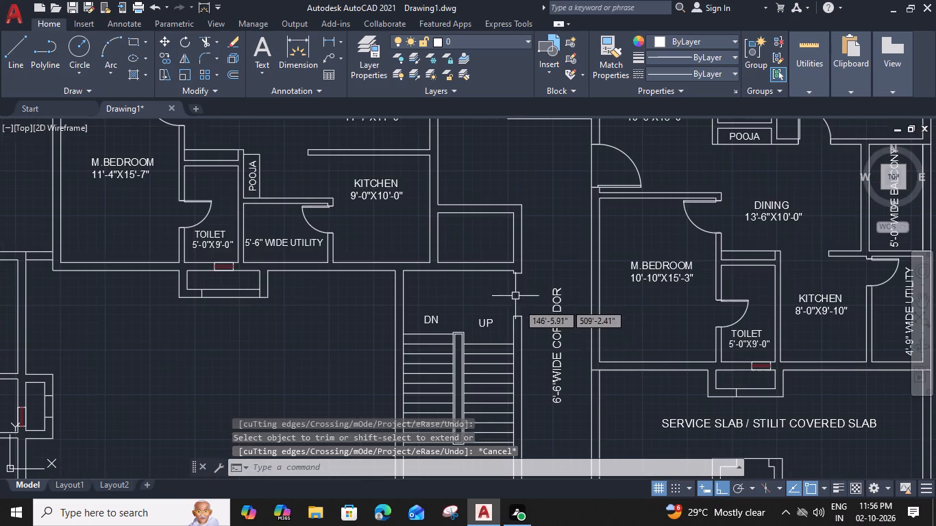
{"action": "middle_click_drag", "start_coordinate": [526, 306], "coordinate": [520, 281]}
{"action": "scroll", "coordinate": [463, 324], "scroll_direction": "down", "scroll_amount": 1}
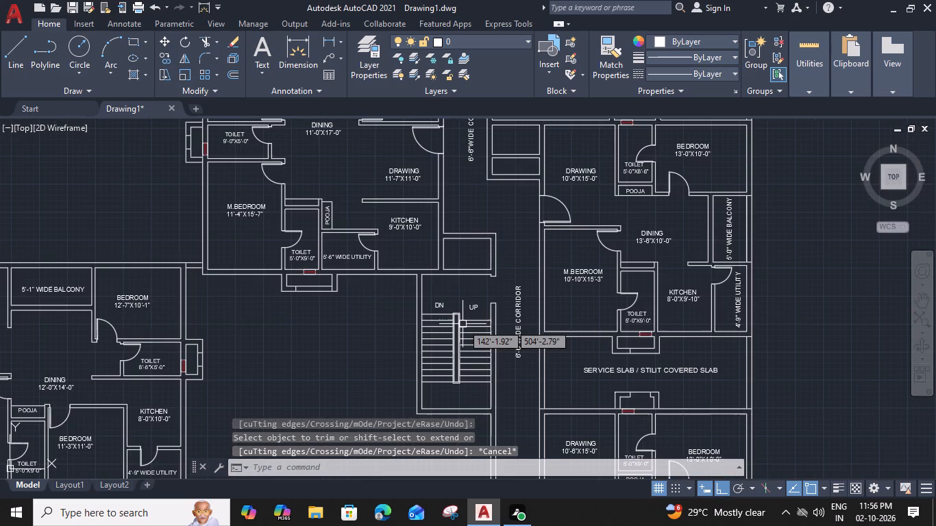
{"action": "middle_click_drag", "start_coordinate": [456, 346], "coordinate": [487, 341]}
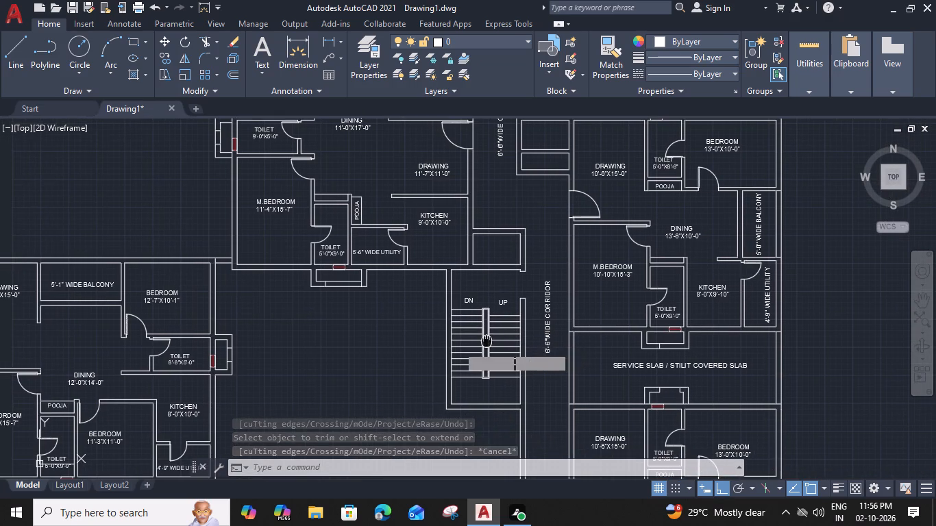
Offset the stairwell's outer south wall line 10' south, and offset that copy another 9" south.
{"action": "middle_click_drag", "start_coordinate": [392, 371], "coordinate": [390, 249]}
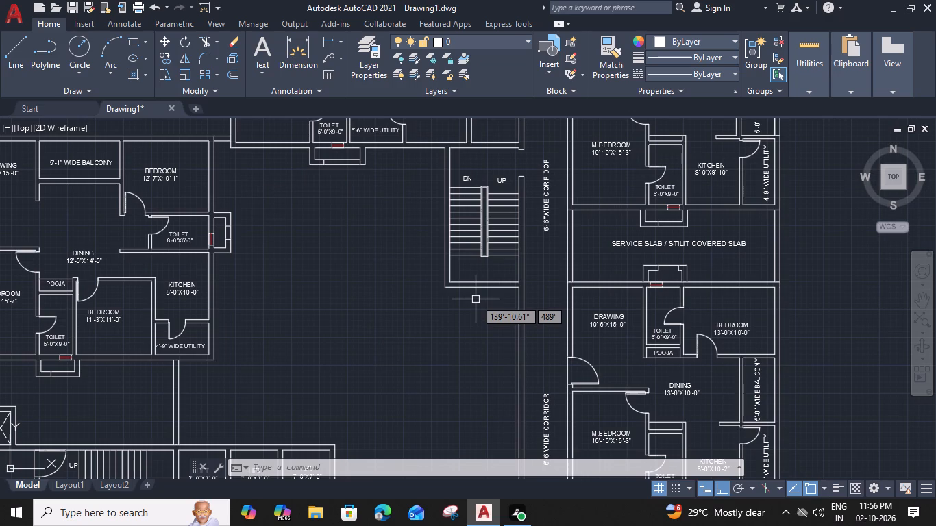
{"action": "scroll", "coordinate": [504, 297], "scroll_direction": "up", "scroll_amount": 1}
{"action": "left_click", "coordinate": [506, 284]}
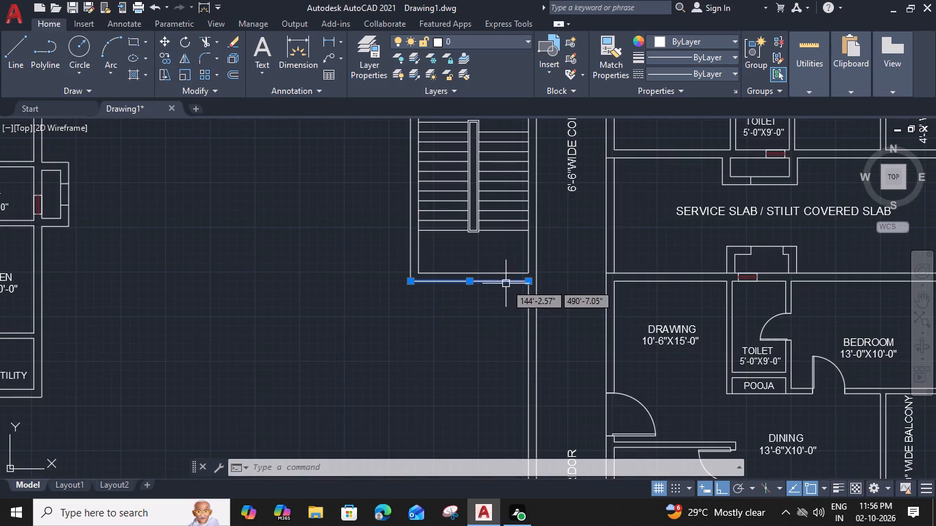
{"action": "key", "text": "o"}
{"action": "key", "text": "space"}
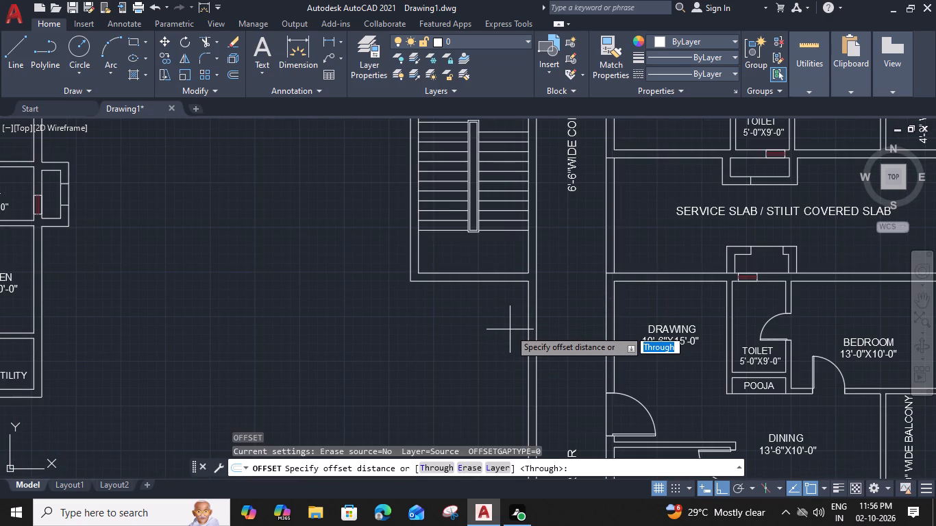
{"action": "key", "text": "1"}
{"action": "type", "text": "0'"}
{"action": "key", "text": "space"}
{"action": "left_click", "coordinate": [509, 350]}
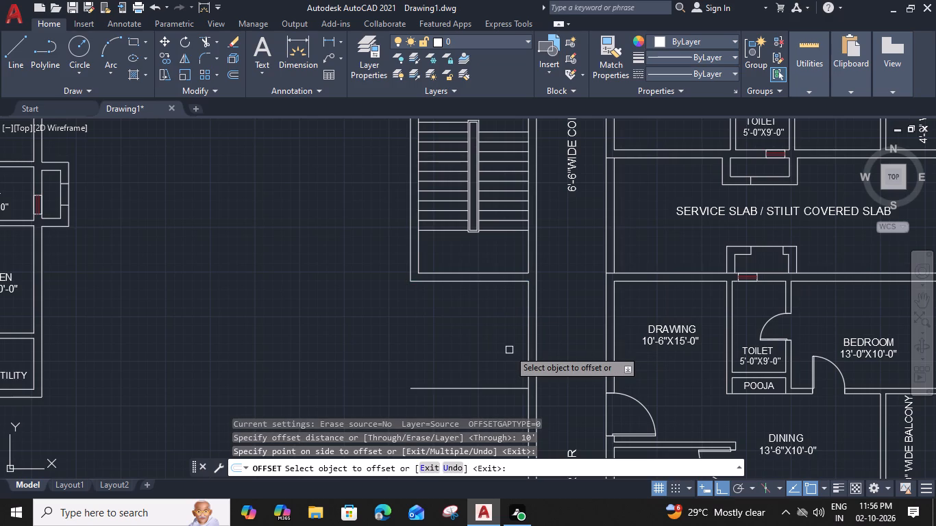
{"action": "middle_click_drag", "start_coordinate": [500, 363], "coordinate": [497, 317]}
{"action": "left_click", "coordinate": [503, 342]}
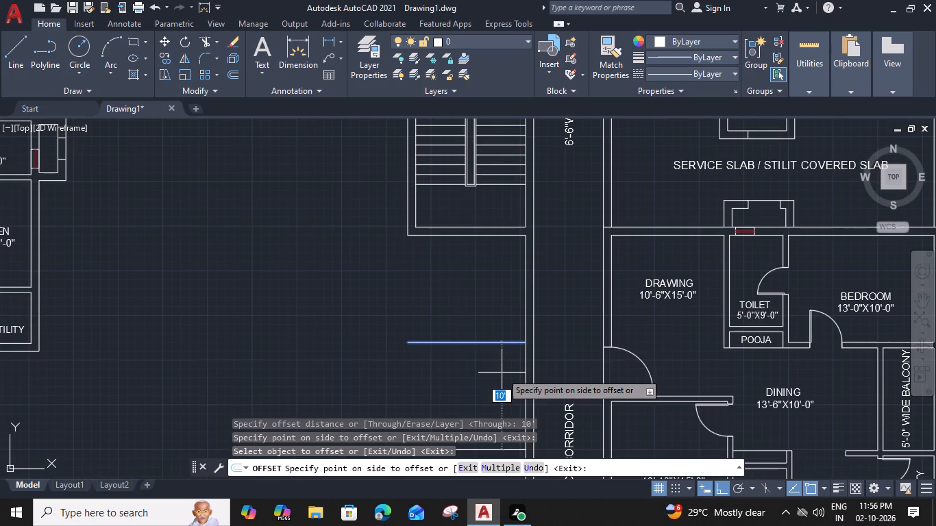
{"action": "type", "text": "9\""}
{"action": "key", "text": "Return"}
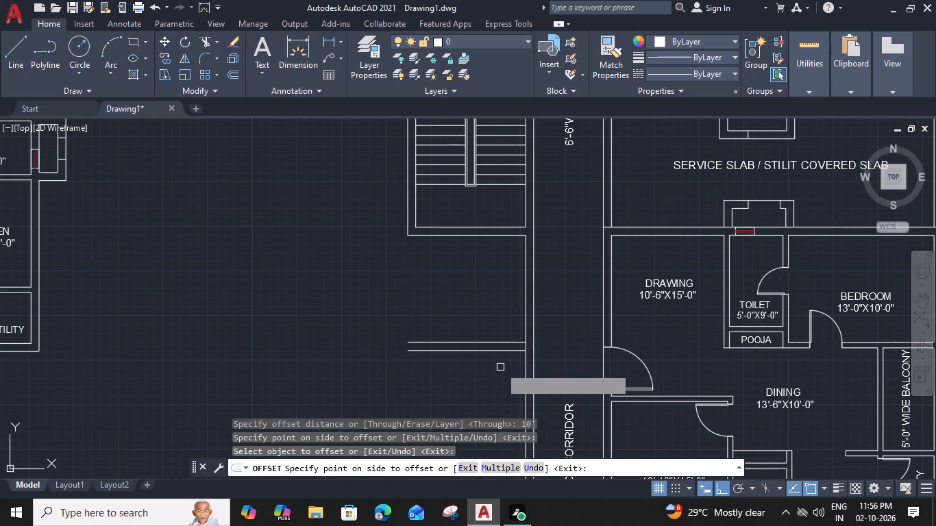
{"action": "key", "text": "Escape"}
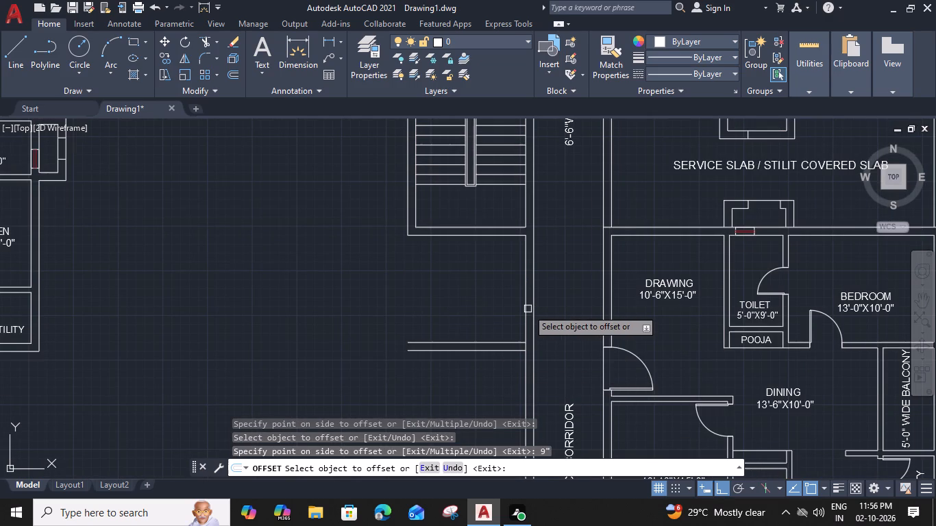
Trim the corridor's west wall line between the two new horizontal lines south of the stairwell.
{"action": "type", "text": "TR"}
{"action": "key", "text": "space"}
{"action": "scroll", "coordinate": [521, 351], "scroll_direction": "up", "scroll_amount": 2}
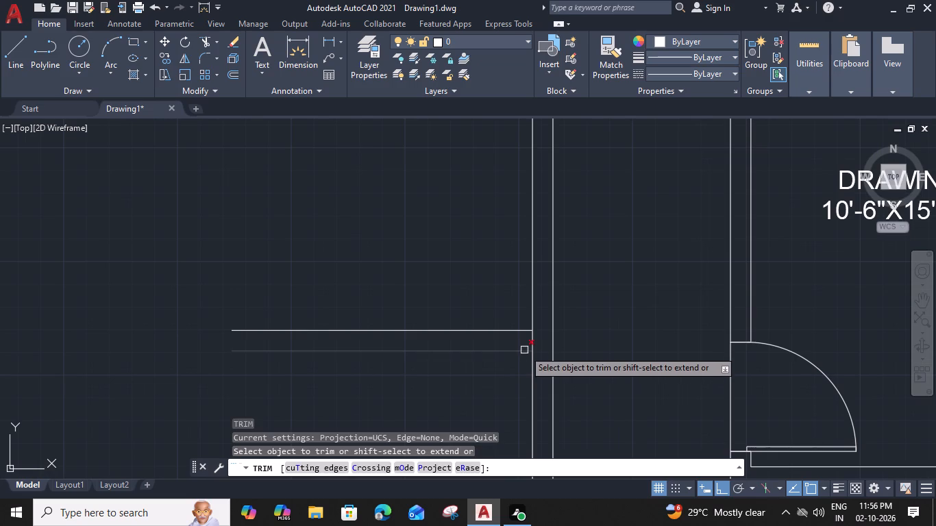
{"action": "left_click", "coordinate": [531, 339]}
{"action": "key", "text": "Escape"}
Offset the corridor wall's west line below the stairwell 5' west, and offset that copy another 9" west.
{"action": "scroll", "coordinate": [531, 304], "scroll_direction": "down", "scroll_amount": 1}
{"action": "left_click", "coordinate": [531, 302]}
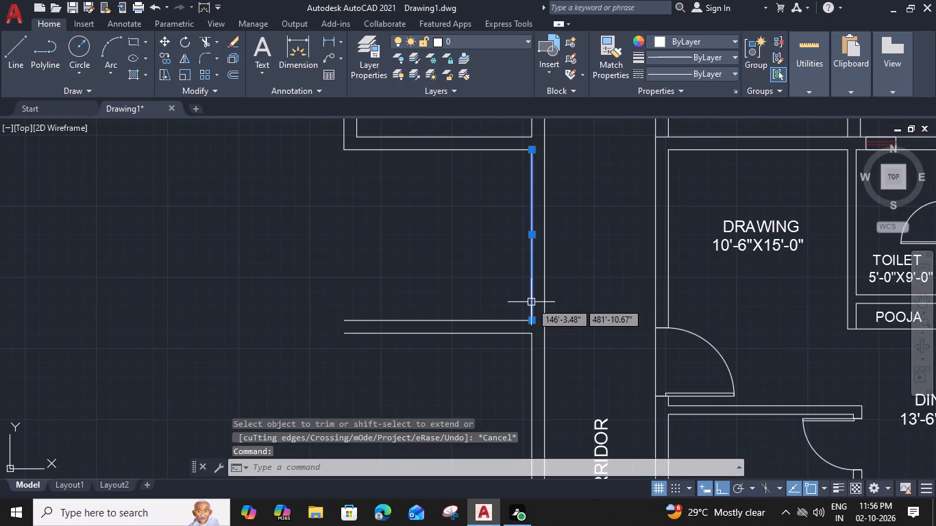
{"action": "key", "text": "o"}
{"action": "key", "text": "space"}
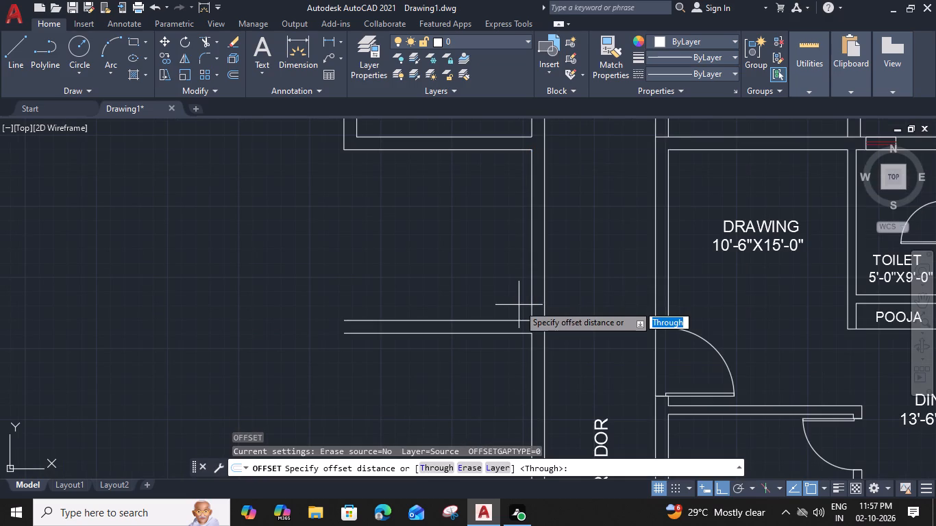
{"action": "key", "text": "5"}
{"action": "key", "text": "apostrophe"}
{"action": "key", "text": "Return"}
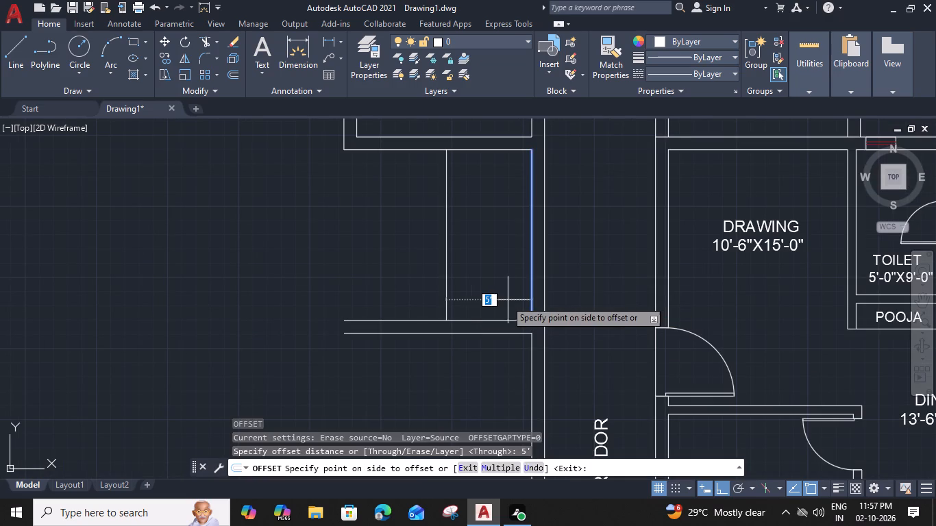
{"action": "left_click", "coordinate": [471, 301]}
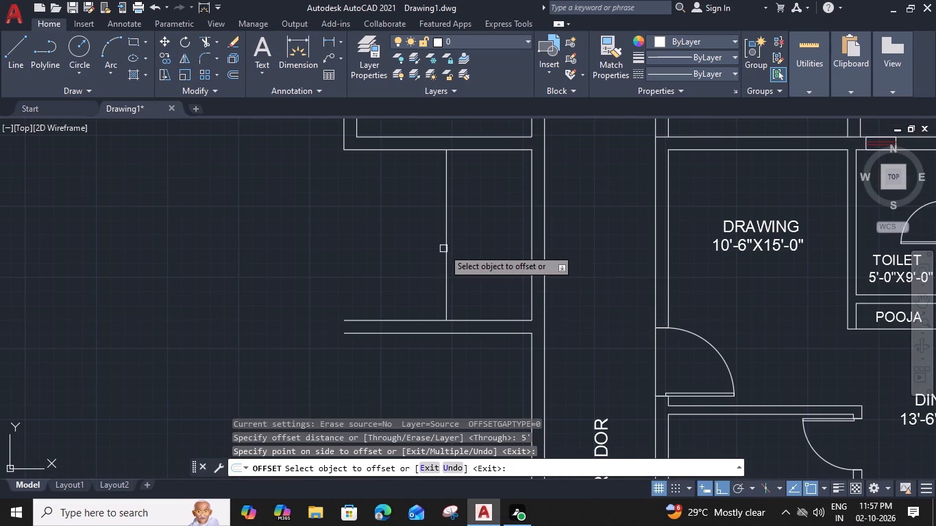
{"action": "left_click", "coordinate": [447, 250]}
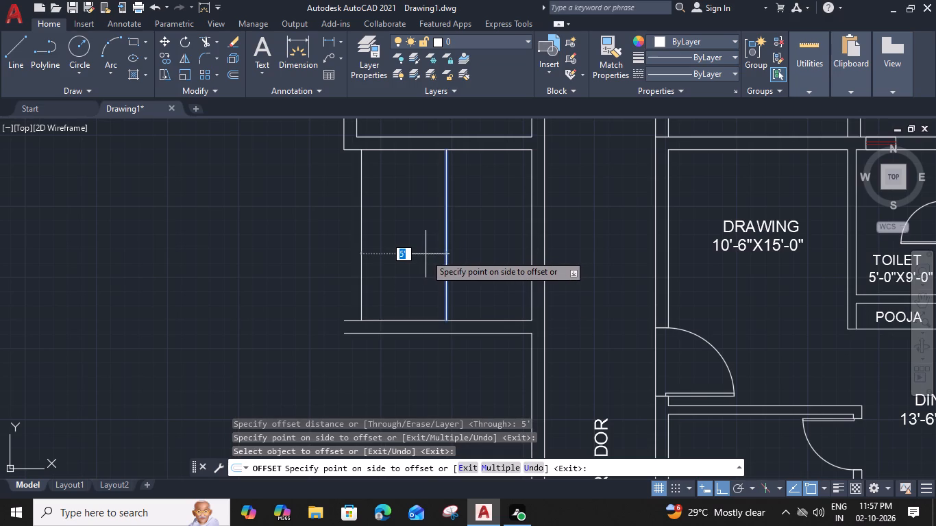
{"action": "key", "text": "9"}
{"action": "key", "text": "shift+quotedbl"}
{"action": "key", "text": "Return"}
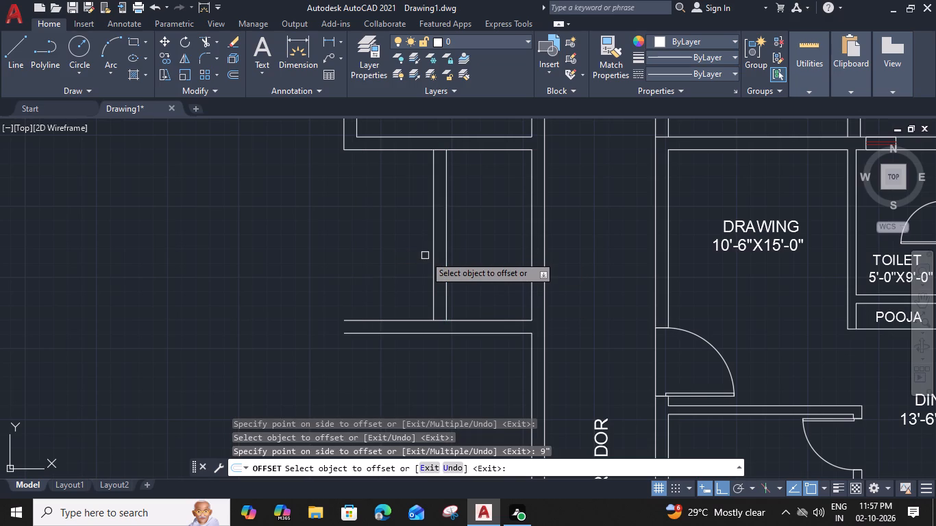
{"action": "key", "text": "Escape"}
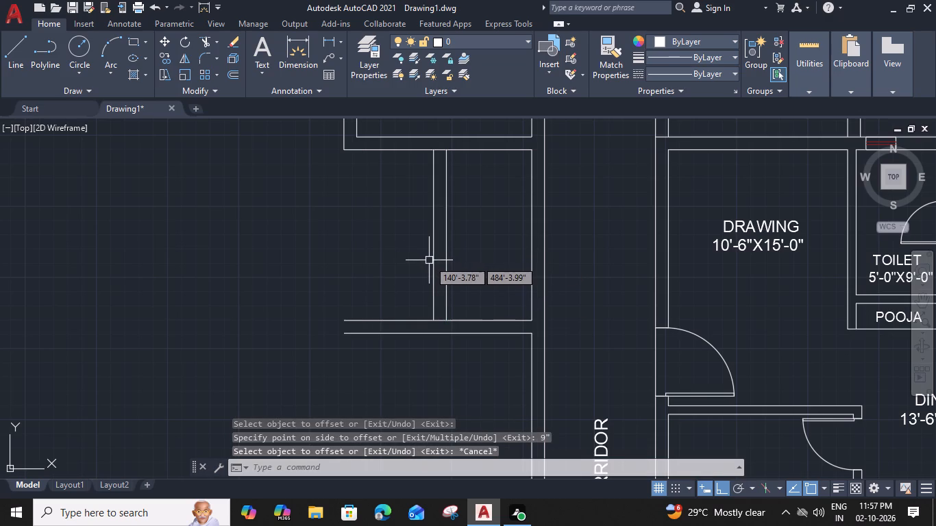
Extend the outer west line to the southern line, and trim the overhanging ends and overlapping segments at the new enclosure's western corners.
{"action": "type", "text": "EX"}
{"action": "key", "text": "space"}
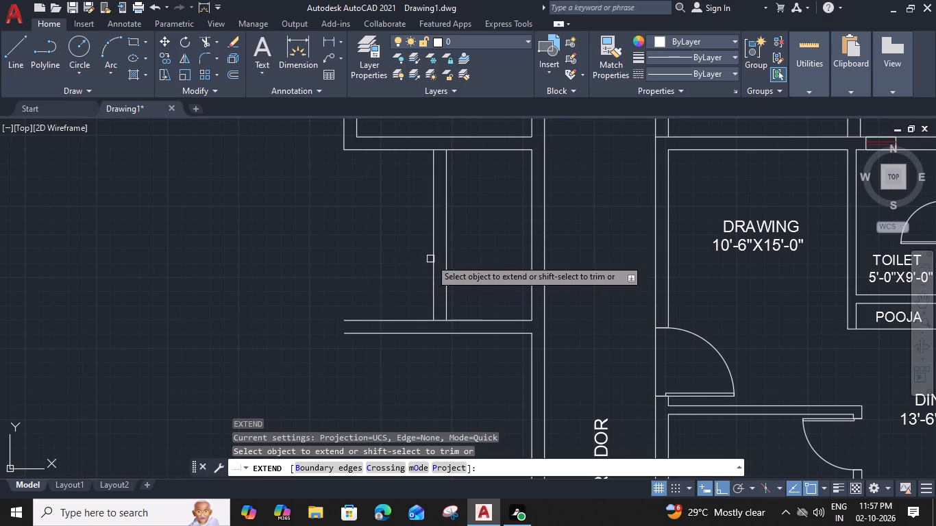
{"action": "left_click", "coordinate": [432, 260]}
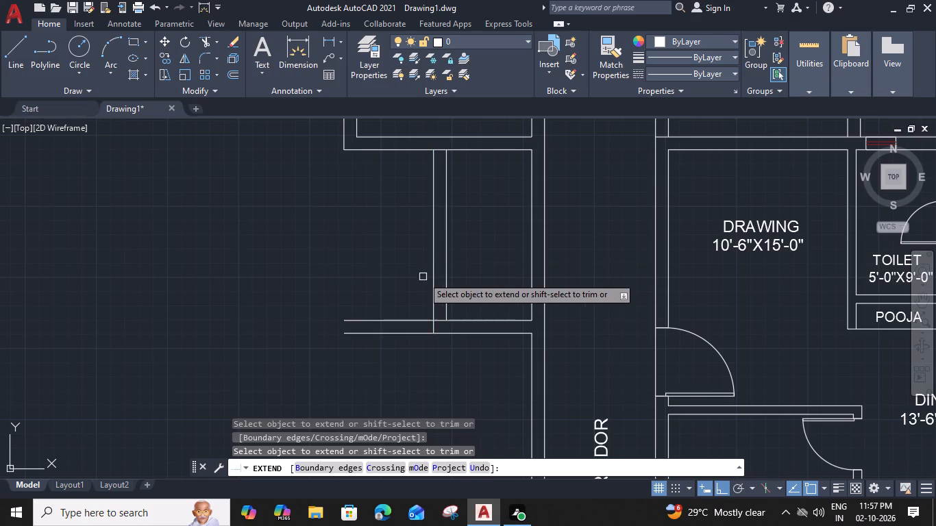
{"action": "left_click", "coordinate": [410, 320], "text": "shift"}
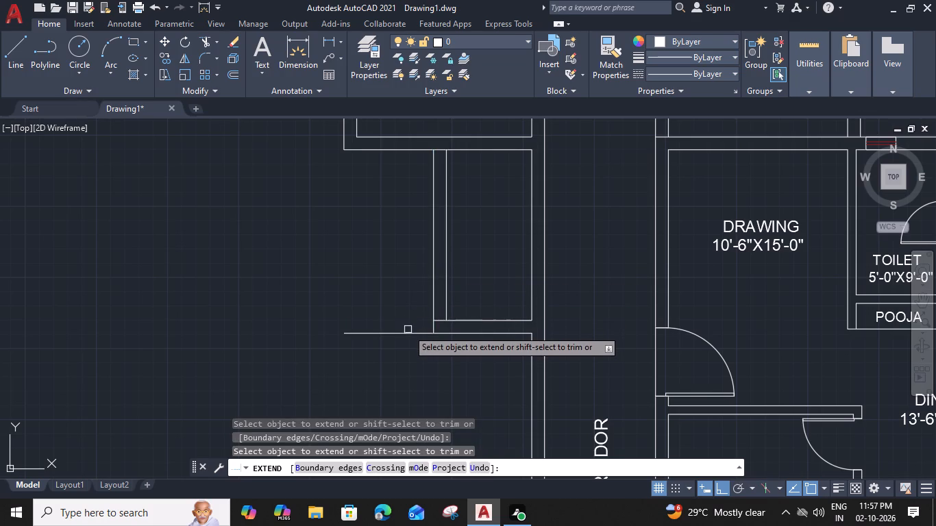
{"action": "left_click", "coordinate": [408, 333], "text": "shift"}
{"action": "left_click", "coordinate": [441, 319], "text": "shift"}
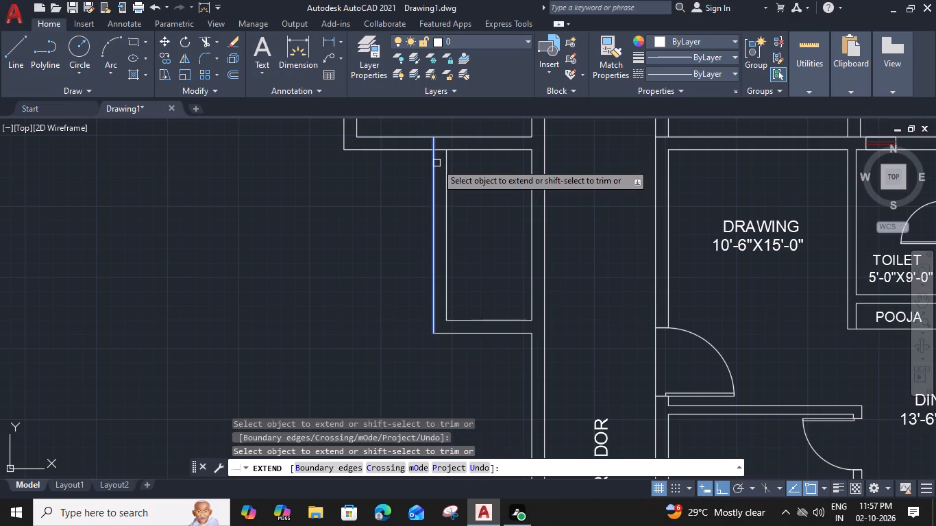
{"action": "left_click", "coordinate": [443, 149], "text": "shift"}
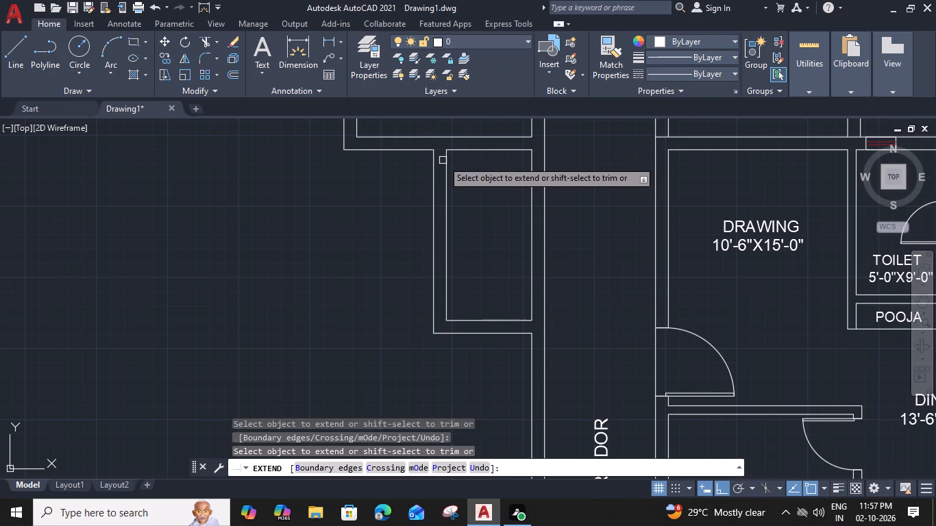
{"action": "key", "text": "Escape"}
Draw a horizontal line across the middle of the new enclosure, from its inner west wall line to its east wall line.
{"action": "type", "text": "L"}
{"action": "key", "text": "space"}
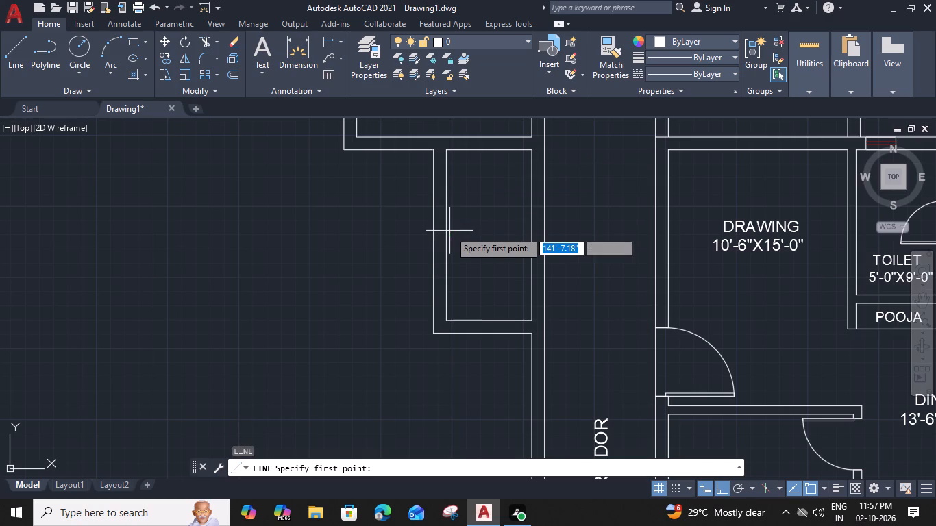
{"action": "left_click", "coordinate": [447, 236]}
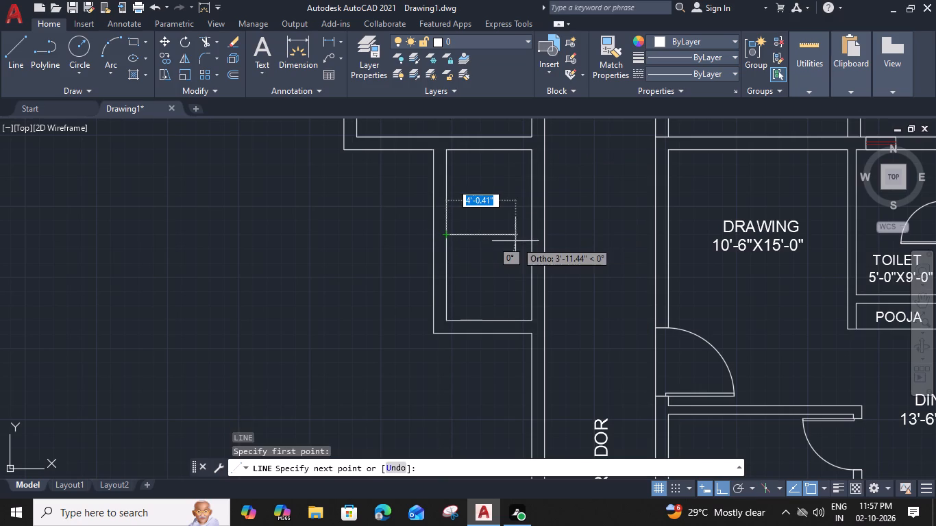
{"action": "left_click", "coordinate": [529, 237]}
{"action": "key", "text": "Escape"}
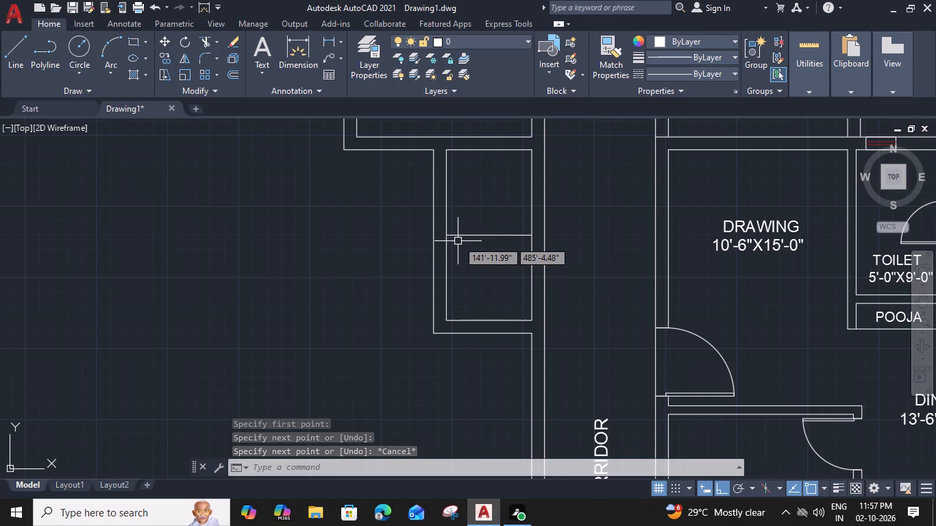
Offset the enclosure's middle line 8" north to form a partition wall.
{"action": "left_click", "coordinate": [490, 236]}
{"action": "type", "text": "O"}
{"action": "key", "text": "space"}
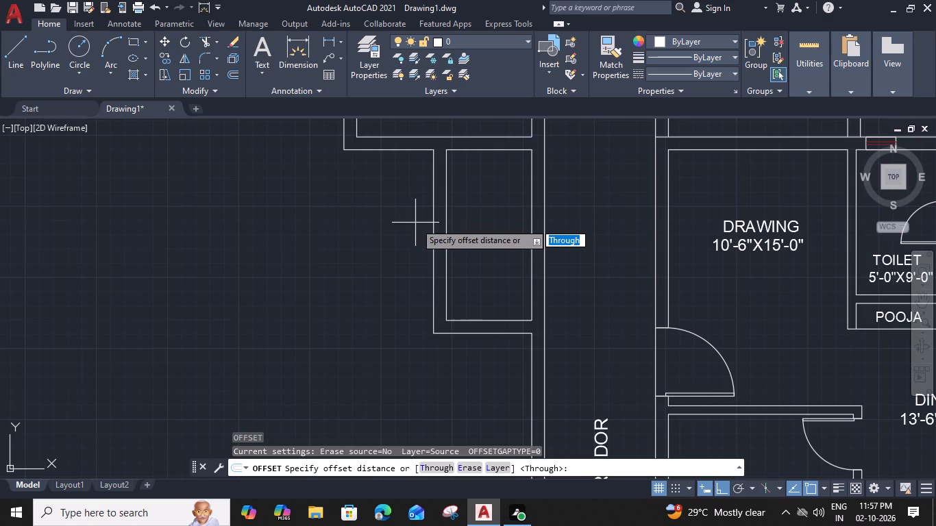
{"action": "key", "text": "8"}
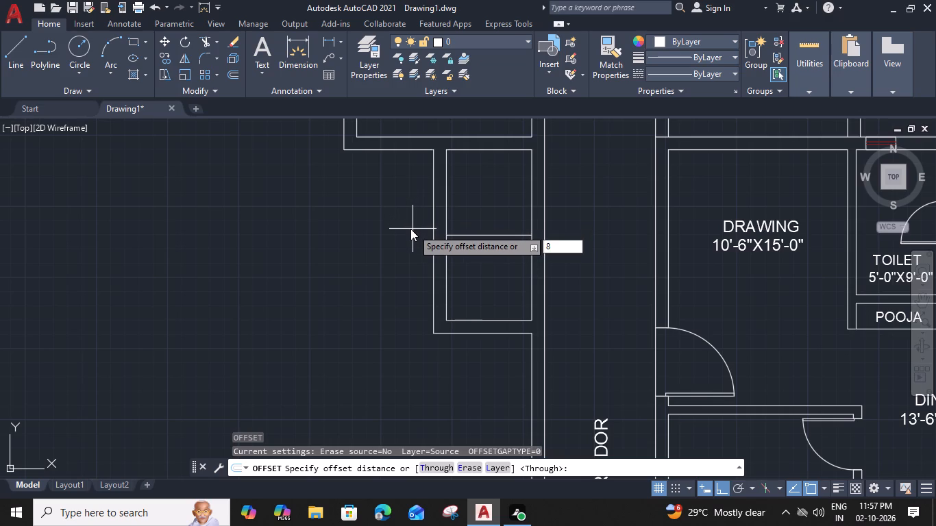
{"action": "key", "text": "shift+quotedbl"}
{"action": "key", "text": "Return"}
{"action": "left_click", "coordinate": [415, 219]}
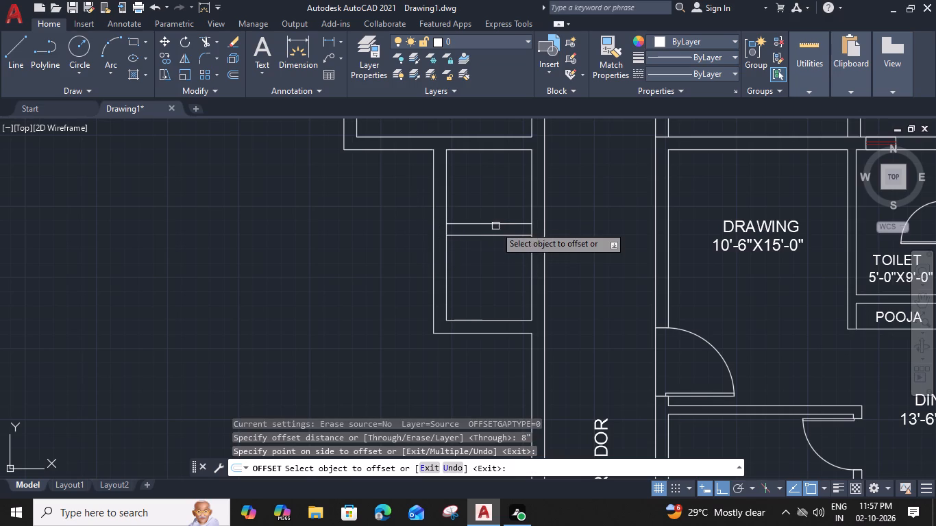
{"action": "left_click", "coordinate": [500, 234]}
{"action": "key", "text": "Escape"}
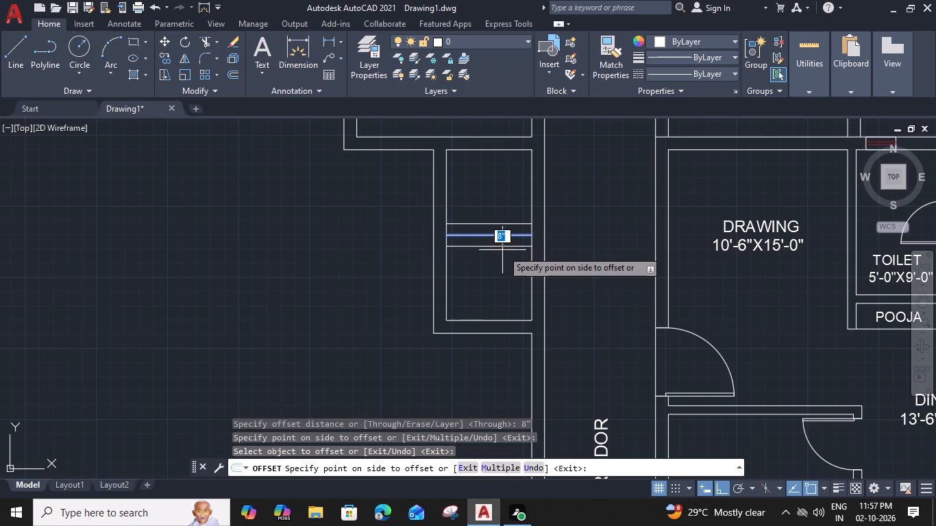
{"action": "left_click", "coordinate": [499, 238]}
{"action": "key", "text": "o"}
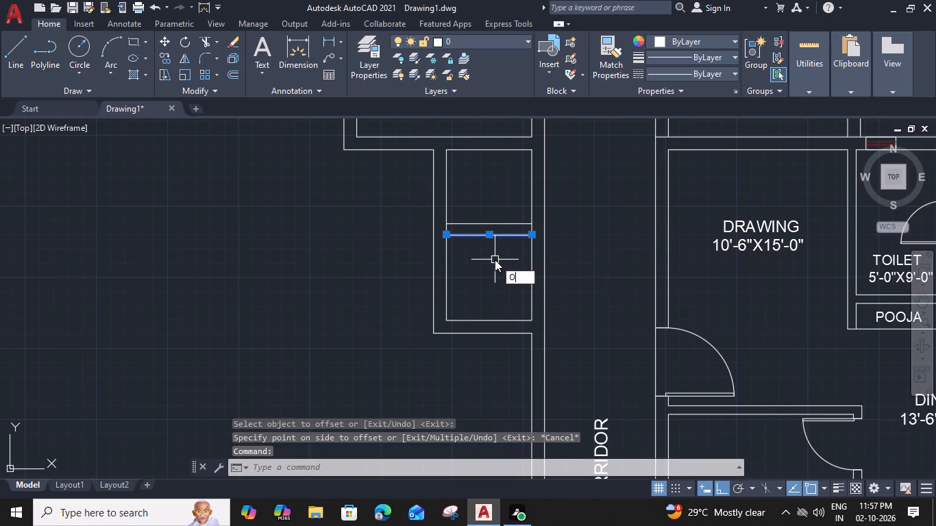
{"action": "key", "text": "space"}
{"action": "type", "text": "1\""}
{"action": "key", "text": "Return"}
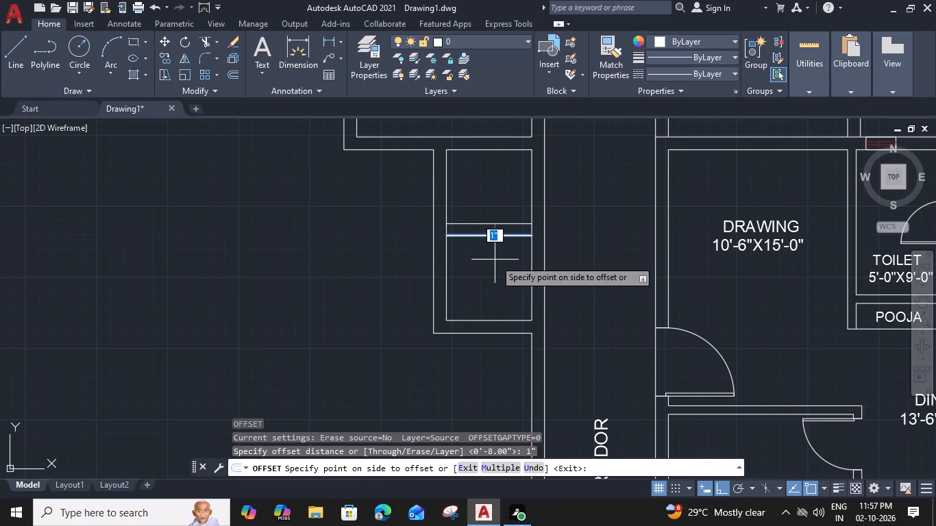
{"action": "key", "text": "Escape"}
Trim the enclosure's inner west and east wall lines between the two partition lines.
{"action": "scroll", "coordinate": [500, 236], "scroll_direction": "up", "scroll_amount": 2}
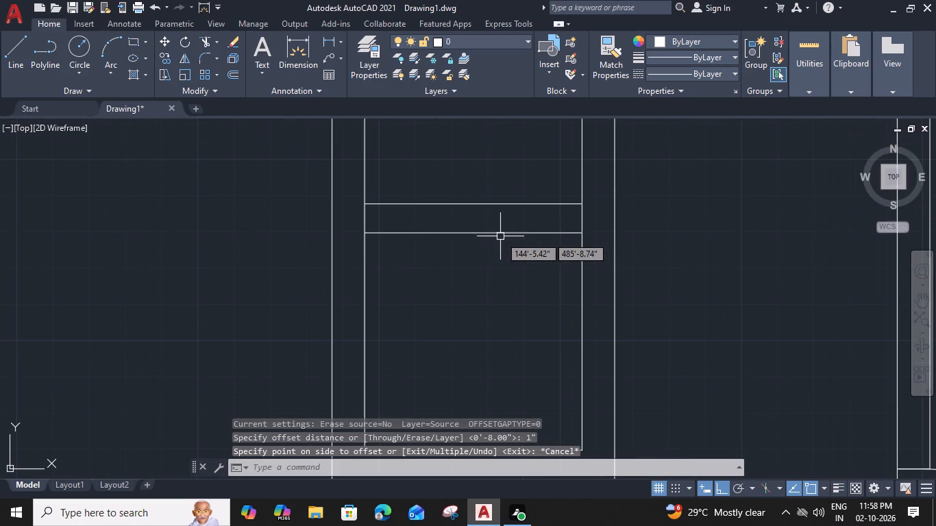
{"action": "left_click", "coordinate": [515, 230]}
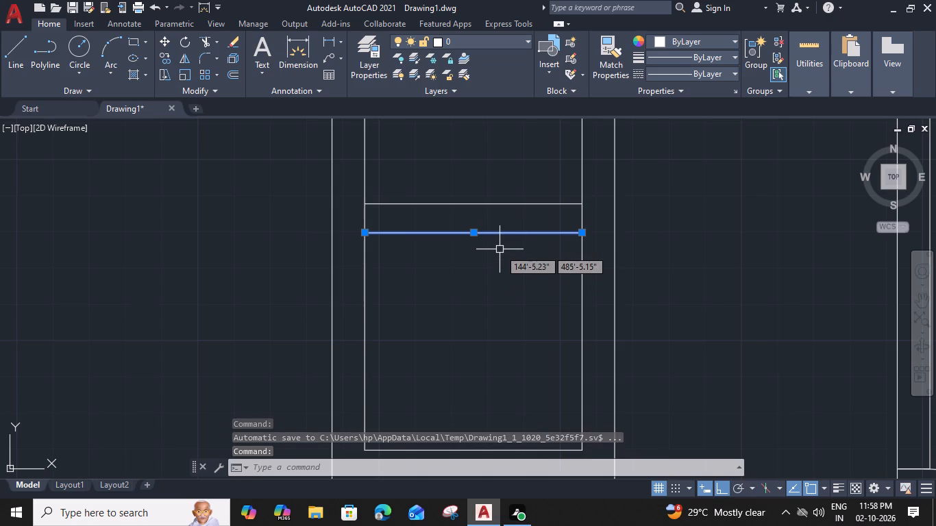
{"action": "key", "text": "Escape"}
{"action": "key", "text": "t"}
{"action": "key", "text": "r"}
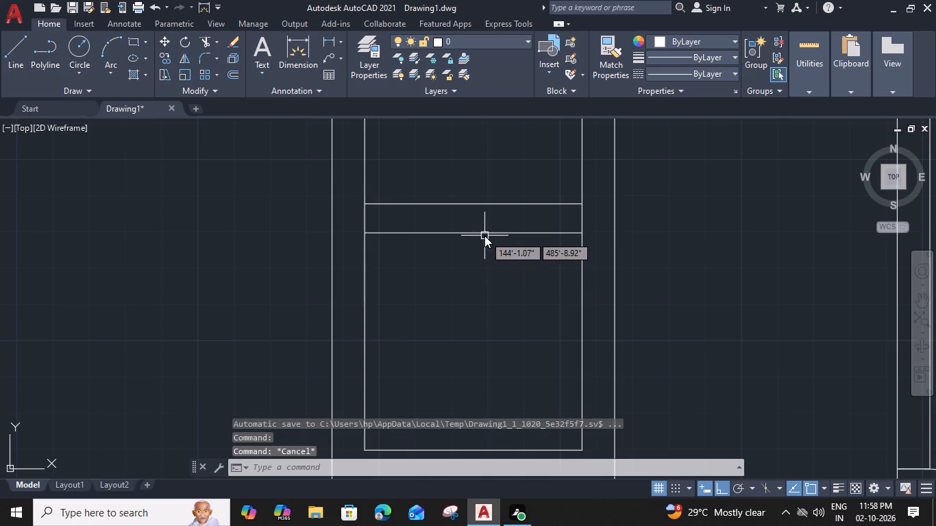
{"action": "key", "text": "space"}
{"action": "left_click", "coordinate": [369, 216]}
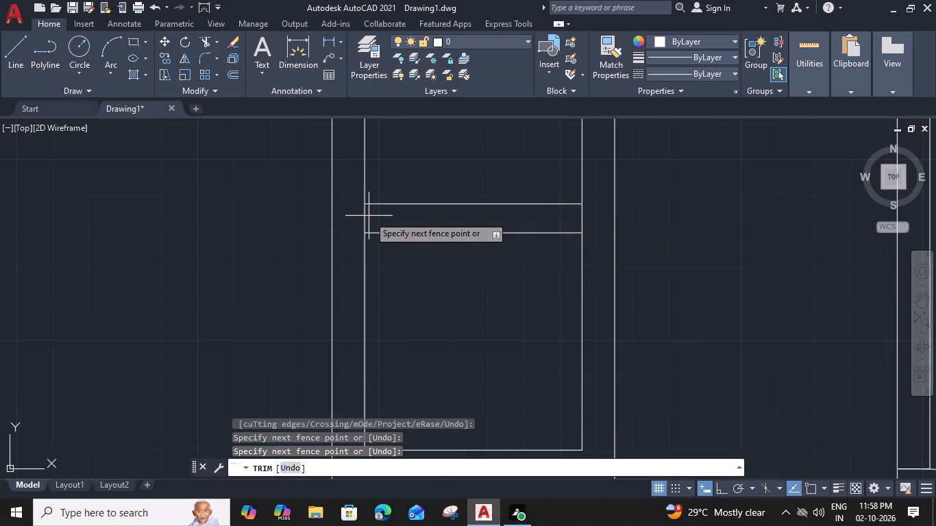
{"action": "left_click", "coordinate": [362, 216]}
{"action": "left_click", "coordinate": [584, 218]}
{"action": "key", "text": "Escape"}
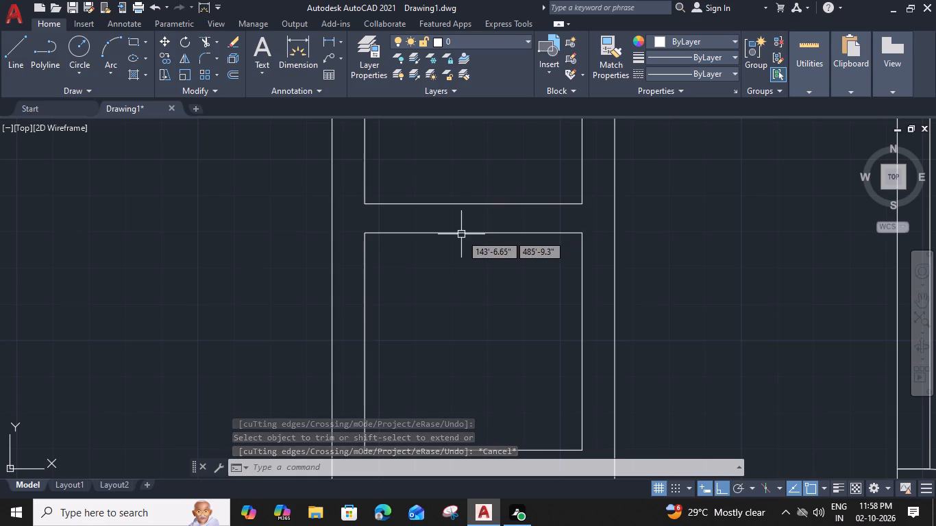
Extend both partition lines of the new enclosure east to the corridor's wall line.
{"action": "type", "text": "EX"}
{"action": "key", "text": "space"}
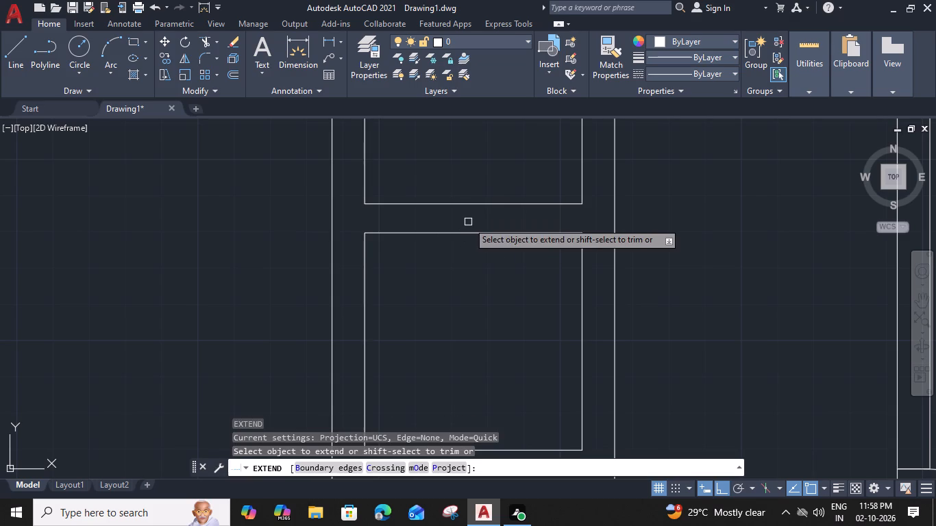
{"action": "left_click", "coordinate": [484, 234]}
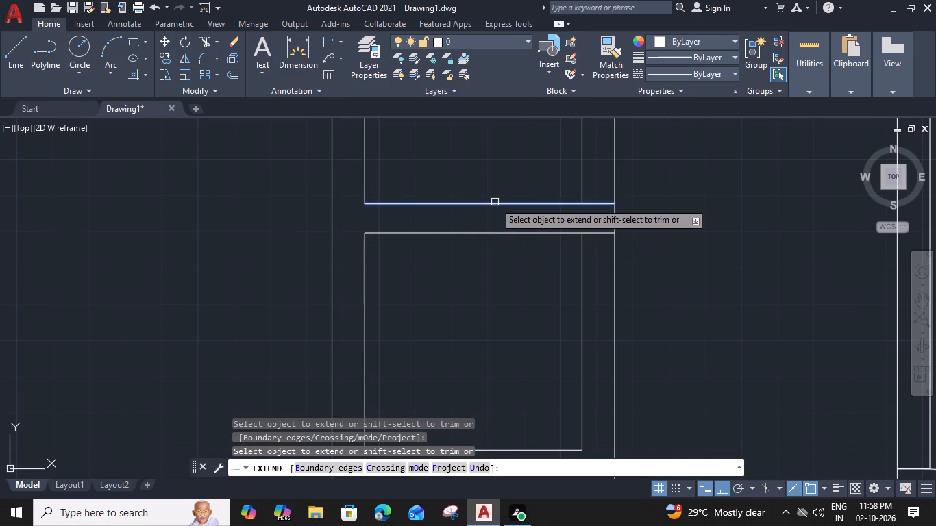
{"action": "left_click", "coordinate": [495, 202]}
{"action": "scroll", "coordinate": [532, 241], "scroll_direction": "down", "scroll_amount": 1}
{"action": "middle_click_drag", "start_coordinate": [578, 232], "coordinate": [534, 297]}
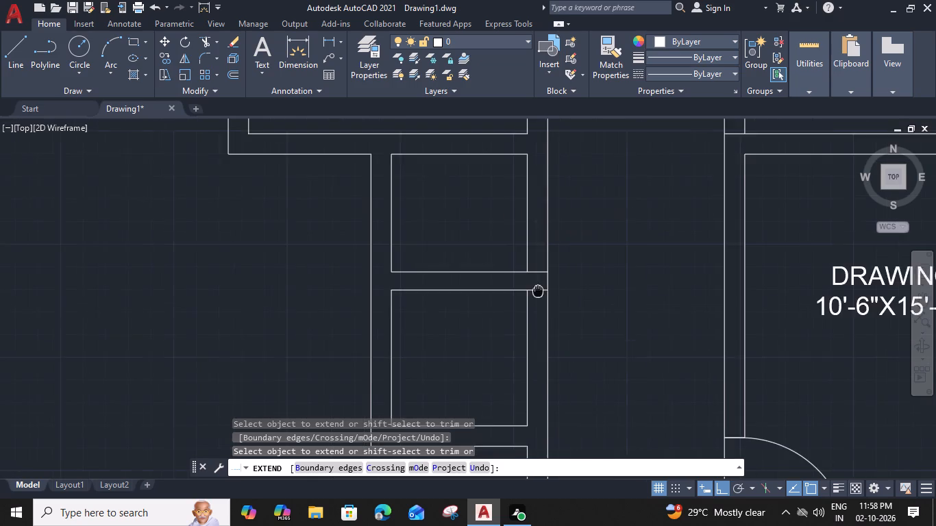
{"action": "middle_click_drag", "start_coordinate": [534, 297], "coordinate": [525, 310]}
{"action": "key", "text": "Escape"}
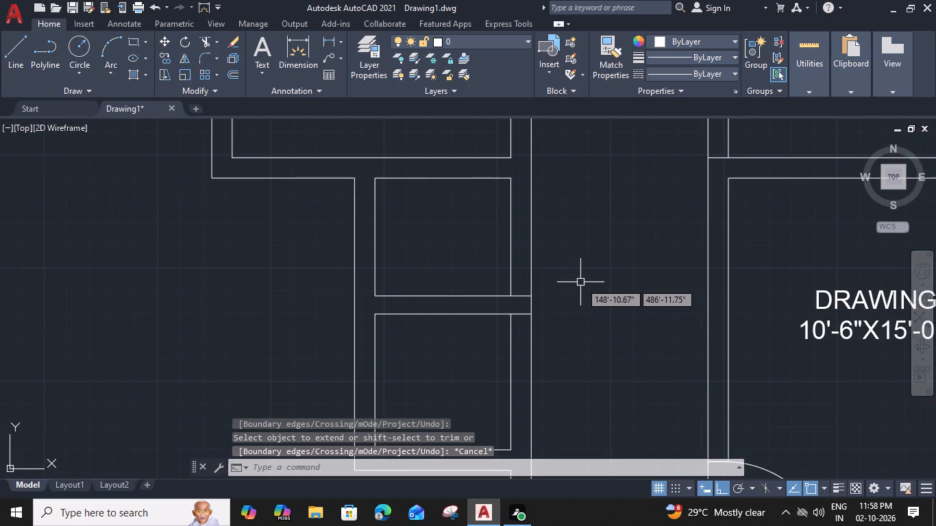
Copy the horizontal 6'-6" WIDE CORRIDOR label south of the courtyard about 32' north, into the open courtyard.
{"action": "scroll", "coordinate": [580, 282], "scroll_direction": "down", "scroll_amount": 1}
{"action": "middle_click_drag", "start_coordinate": [578, 285], "coordinate": [610, 225]}
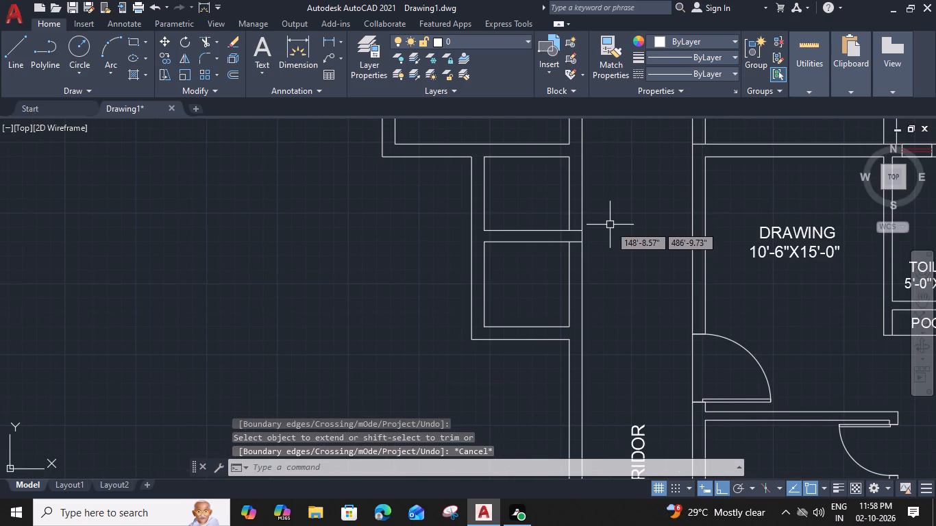
{"action": "scroll", "coordinate": [474, 351], "scroll_direction": "down", "scroll_amount": 1}
{"action": "middle_click_drag", "start_coordinate": [411, 355], "coordinate": [503, 345]}
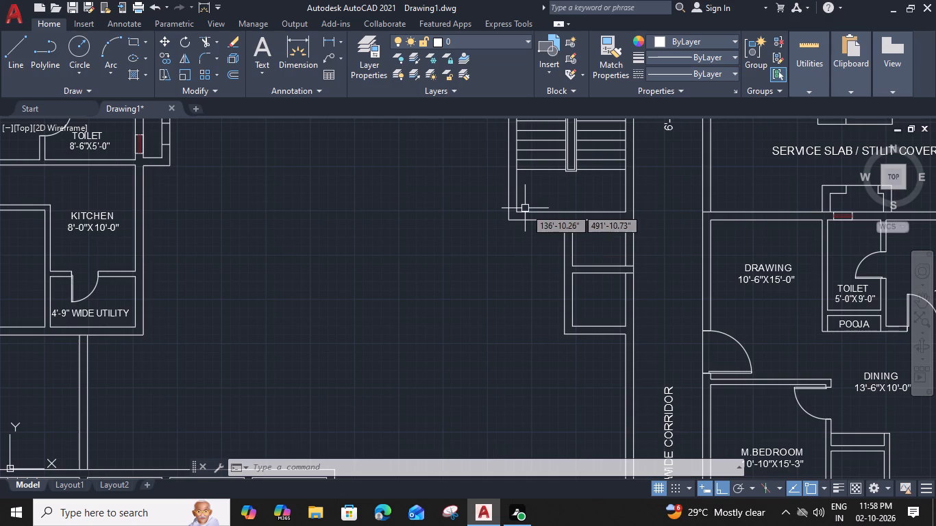
{"action": "scroll", "coordinate": [473, 288], "scroll_direction": "down", "scroll_amount": 2}
{"action": "middle_click_drag", "start_coordinate": [443, 312], "coordinate": [584, 277]}
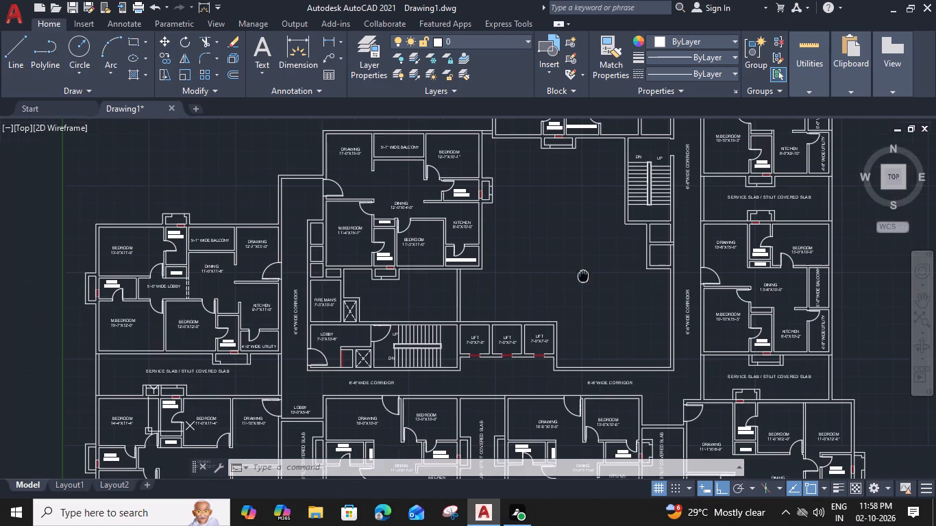
{"action": "middle_click_drag", "start_coordinate": [584, 277], "coordinate": [584, 277]}
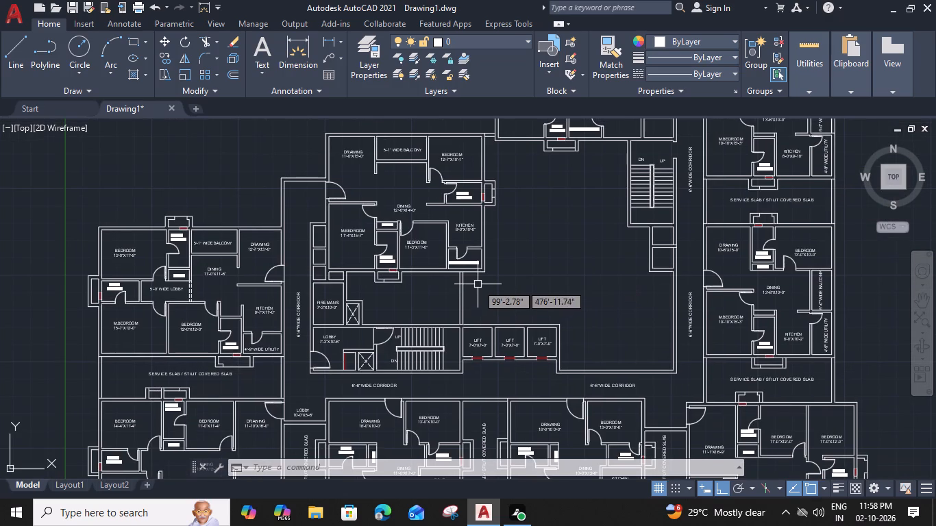
{"action": "middle_click_drag", "start_coordinate": [463, 277], "coordinate": [539, 267]}
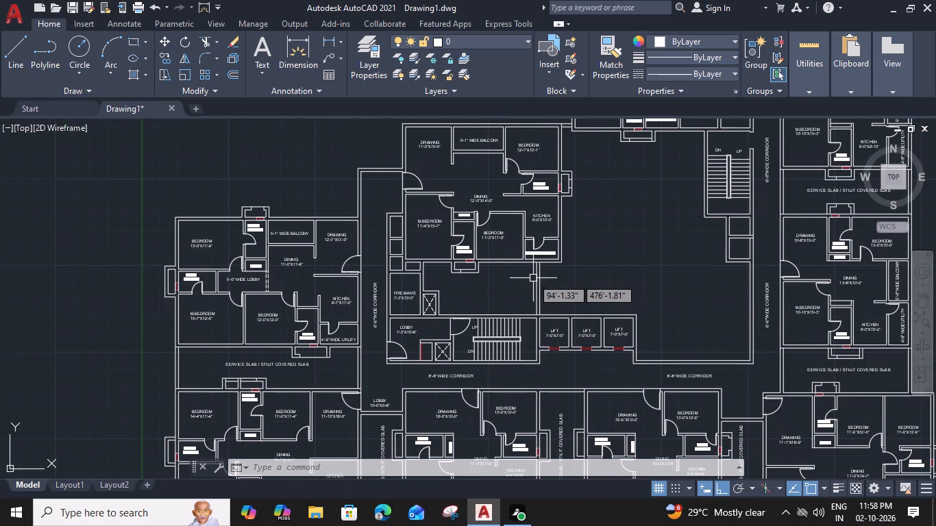
{"action": "middle_click_drag", "start_coordinate": [276, 371], "coordinate": [317, 364]}
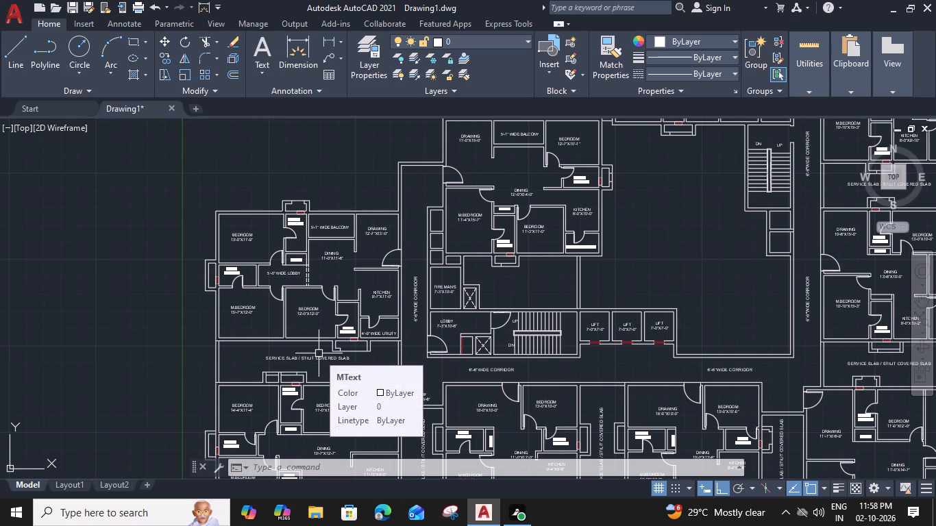
{"action": "middle_click_drag", "start_coordinate": [545, 296], "coordinate": [521, 298]}
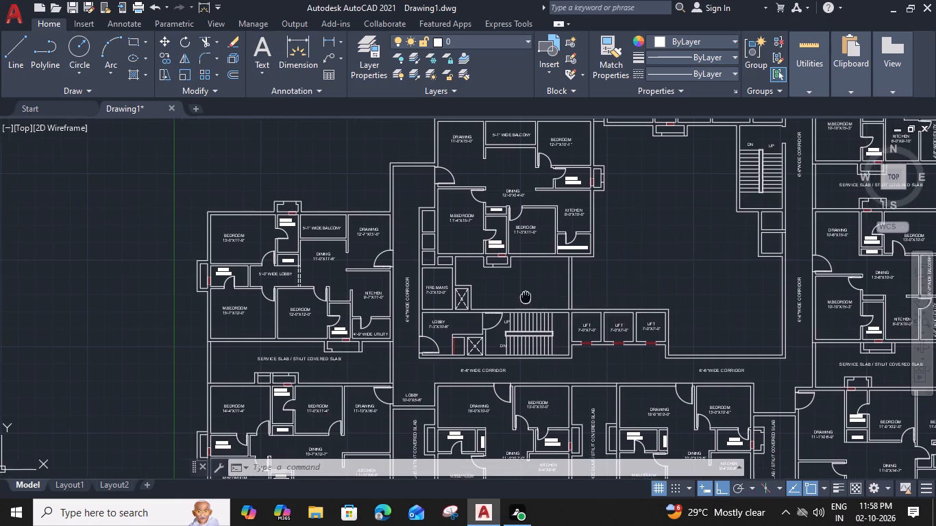
{"action": "middle_click_drag", "start_coordinate": [521, 298], "coordinate": [378, 325]}
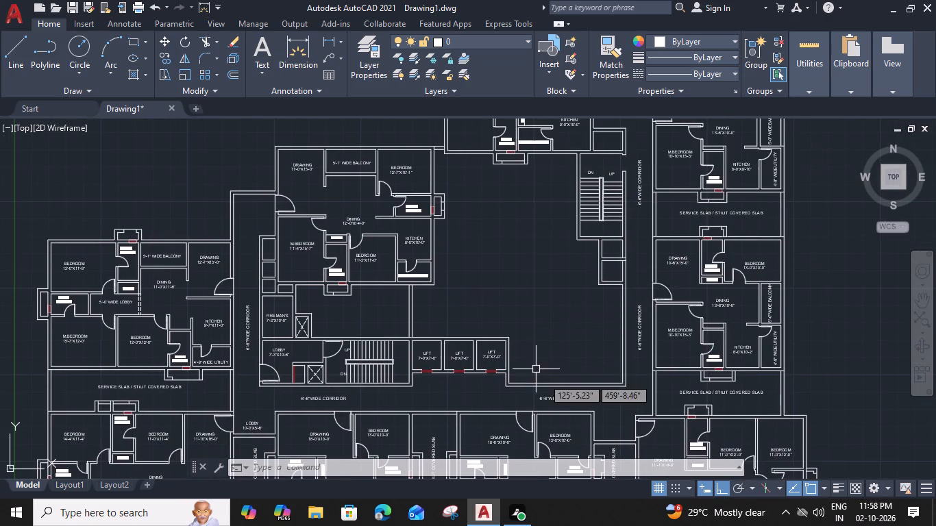
{"action": "left_click", "coordinate": [545, 398]}
{"action": "type", "text": "CO"}
{"action": "key", "text": "space"}
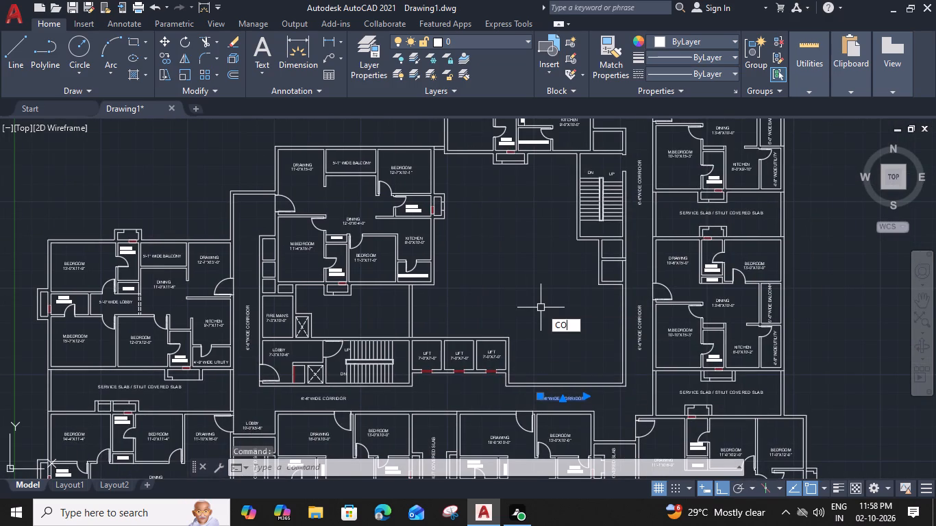
{"action": "left_click", "coordinate": [537, 397]}
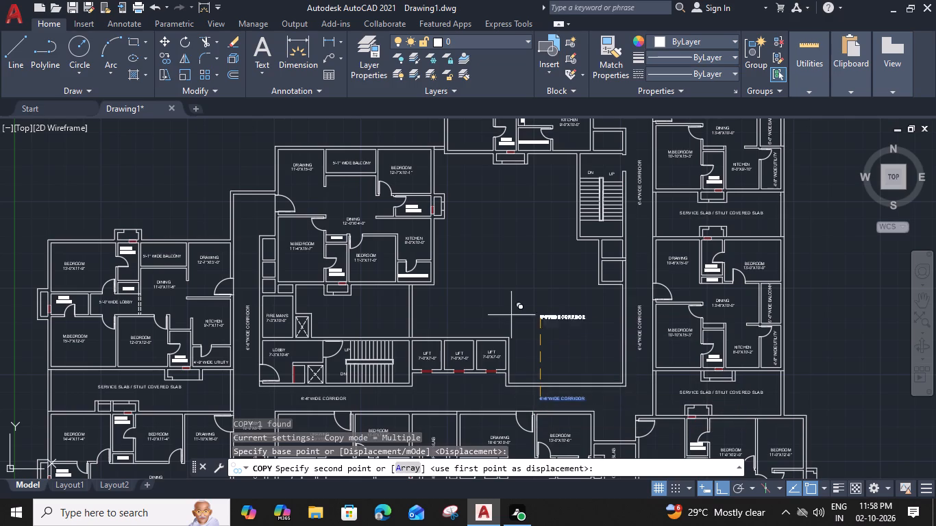
{"action": "left_click", "coordinate": [497, 265]}
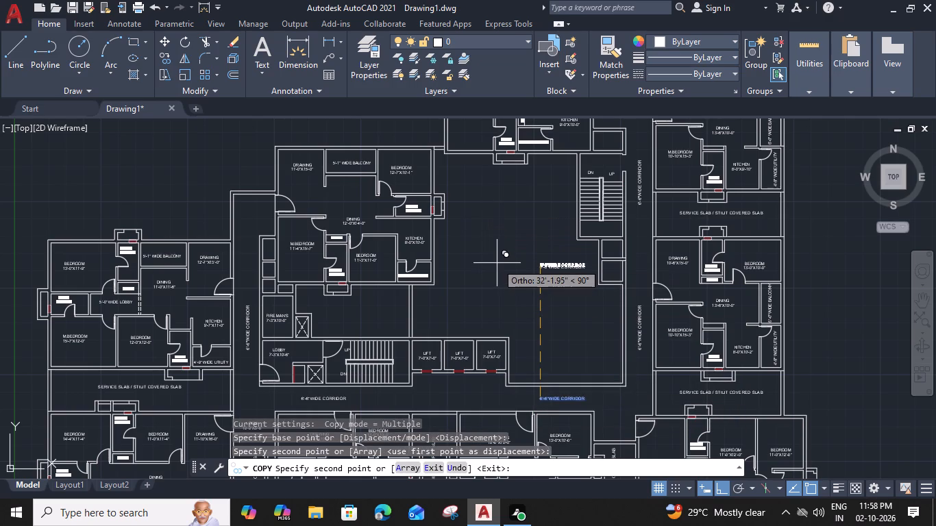
{"action": "key", "text": "Escape"}
Move the copied corridor label west, clear of the partitioned enclosure.
{"action": "left_click", "coordinate": [543, 267]}
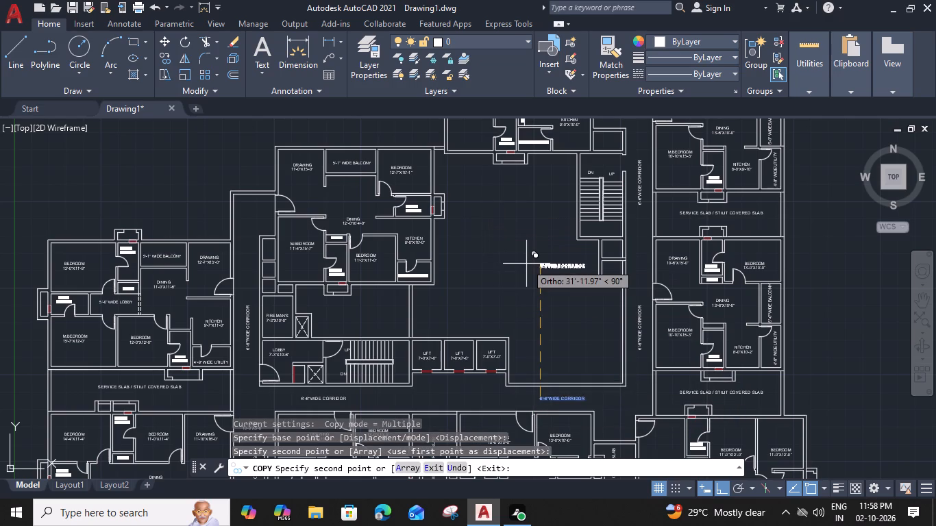
{"action": "type", "text": "M"}
{"action": "key", "text": "space"}
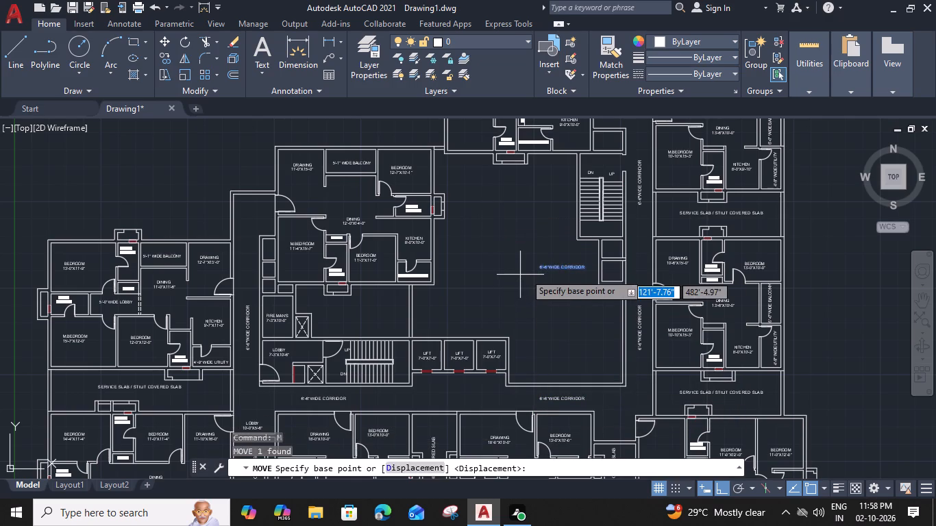
{"action": "left_click", "coordinate": [542, 270]}
{"action": "left_click", "coordinate": [503, 273]}
Replace the copied label's text with SERVICE SLAB / STILIT COVERED SLAB.
{"action": "double_click", "coordinate": [524, 264]}
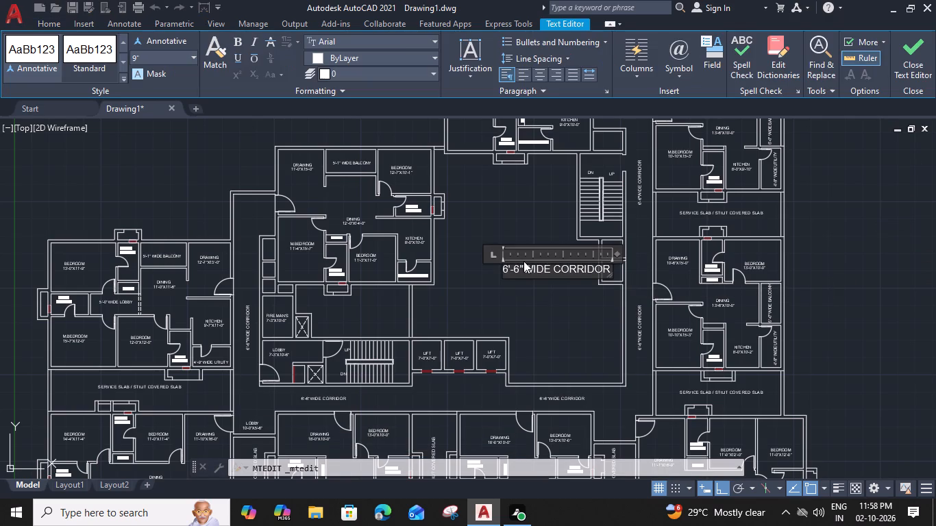
{"action": "scroll", "coordinate": [593, 273], "scroll_direction": "up", "scroll_amount": 2}
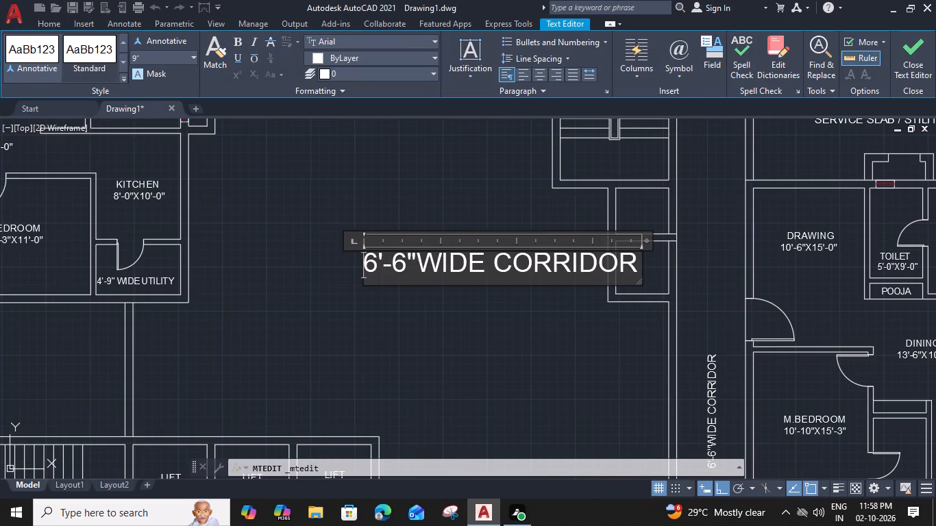
{"action": "left_click_drag", "start_coordinate": [635, 264], "coordinate": [369, 275]}
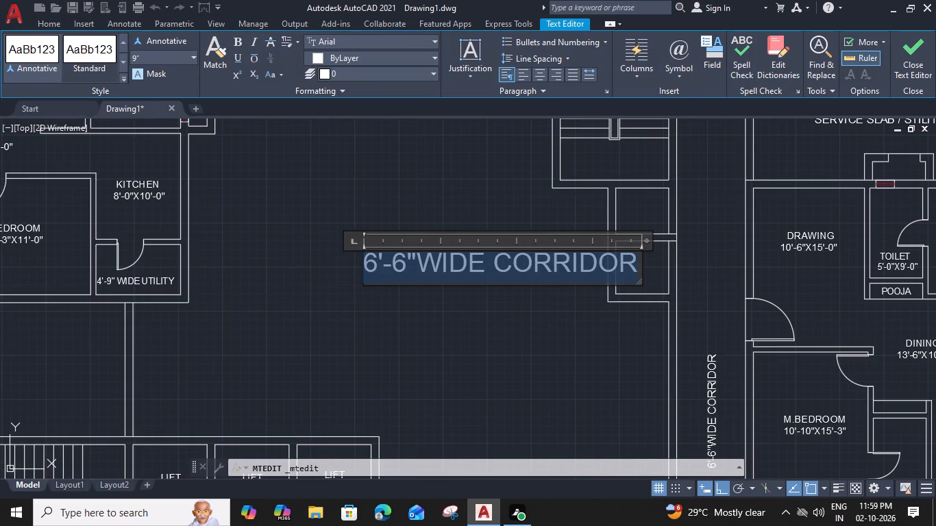
{"action": "left_click_drag", "start_coordinate": [369, 275], "coordinate": [354, 275]}
{"action": "type", "text": "SER"}
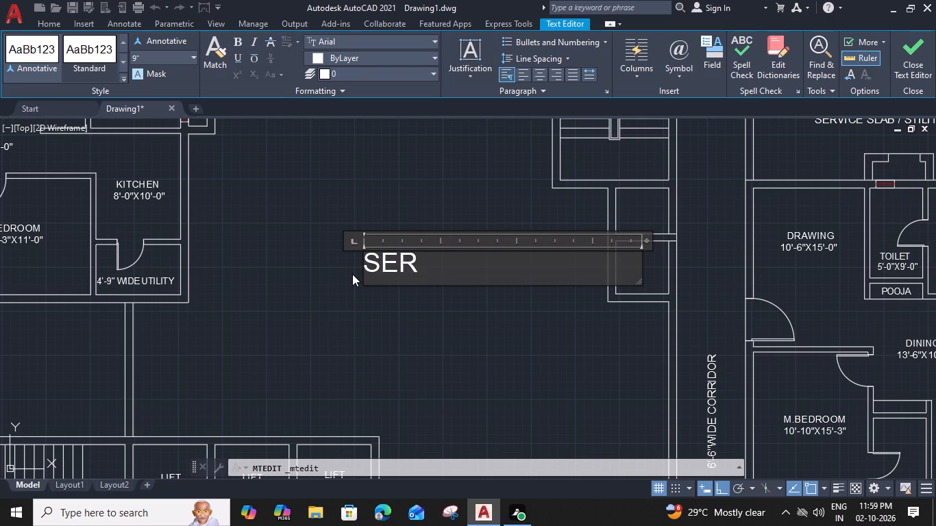
{"action": "type", "text": "VI"}
{"action": "type", "text": "CE"}
{"action": "key", "text": "space"}
{"action": "type", "text": "SLA"}
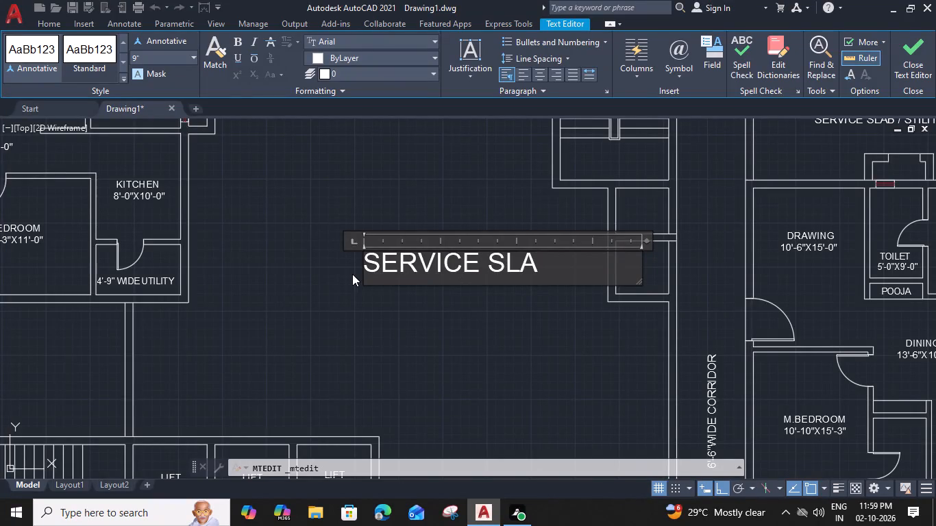
{"action": "key", "text": "b"}
{"action": "key", "text": "space"}
{"action": "type", "text": "/"}
{"action": "key", "text": "space"}
{"action": "type", "text": "ST"}
{"action": "type", "text": "ILIT"}
{"action": "key", "text": "space"}
{"action": "type", "text": "COVER"}
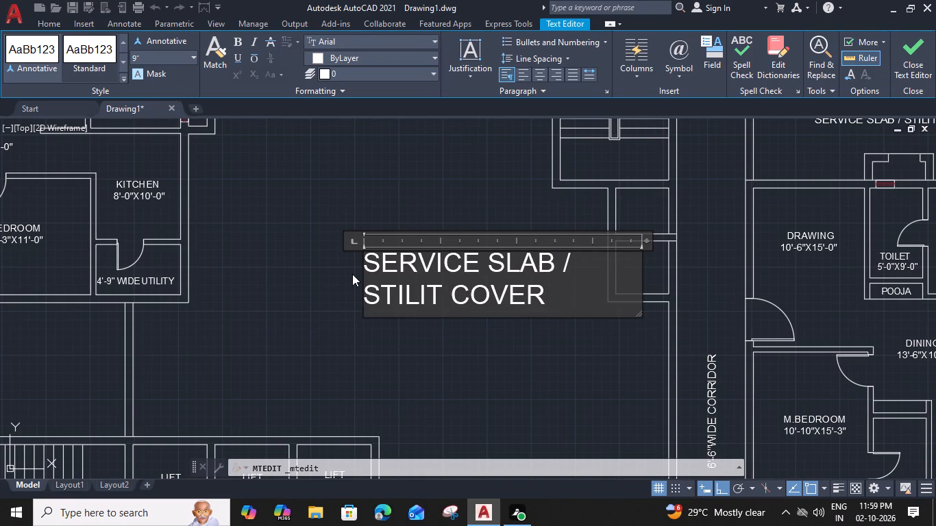
{"action": "type", "text": "ED SLAB"}
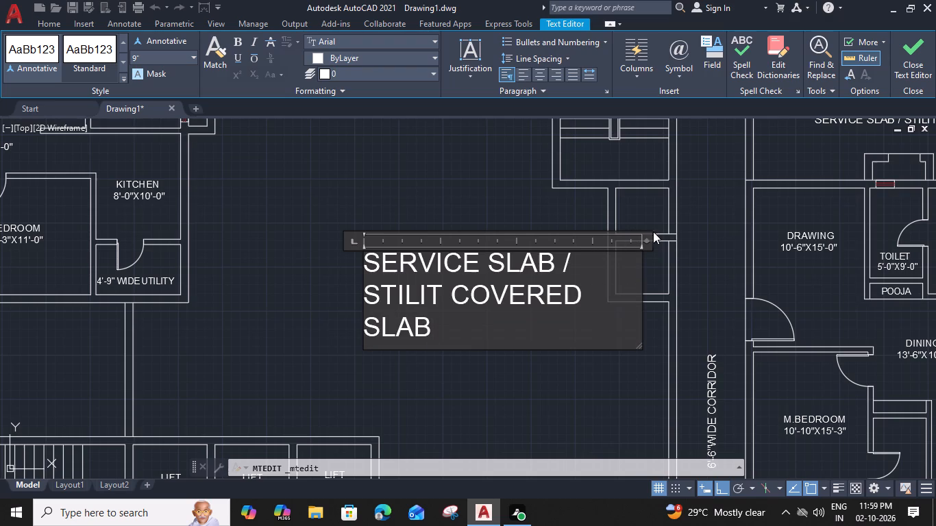
Widen the label's text frame so the wording fits on one line, and finish editing.
{"action": "left_click_drag", "start_coordinate": [648, 239], "coordinate": [760, 239]}
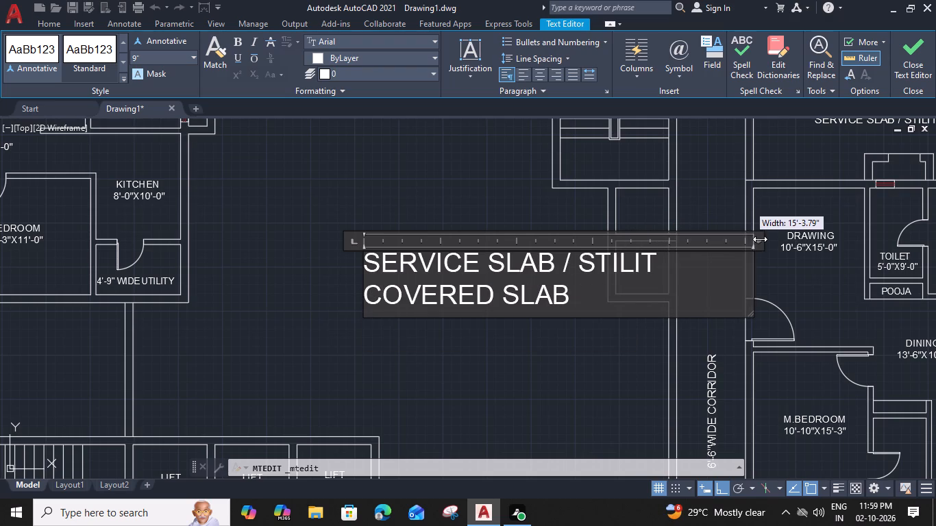
{"action": "left_click_drag", "start_coordinate": [760, 239], "coordinate": [811, 241]}
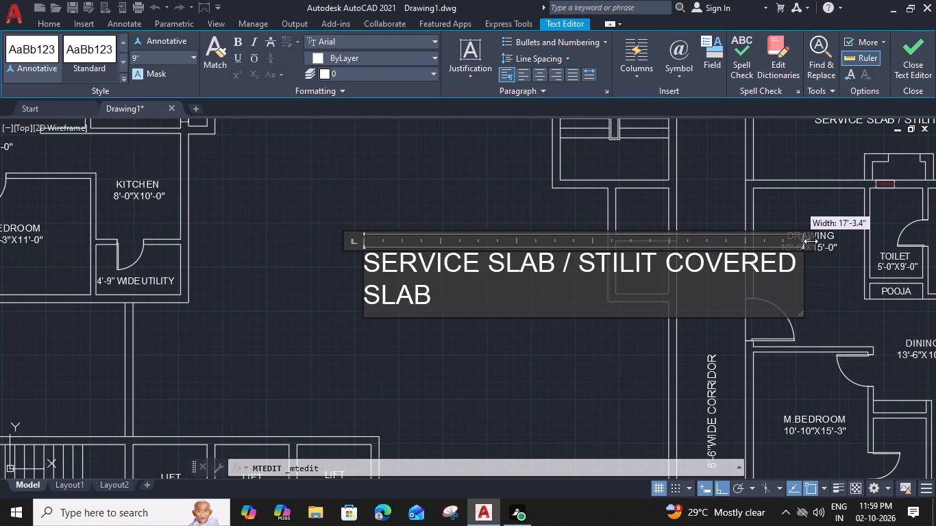
{"action": "left_click_drag", "start_coordinate": [811, 241], "coordinate": [887, 240]}
{"action": "left_click", "coordinate": [574, 359]}
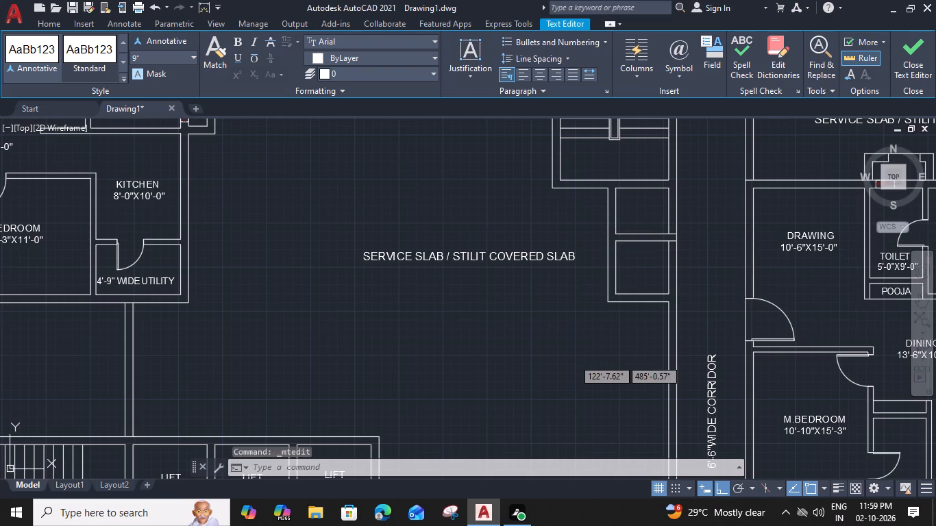
Move the SERVICE SLAB / STILIT COVERED SLAB label slightly west to centre it in the courtyard.
{"action": "scroll", "coordinate": [505, 321], "scroll_direction": "down", "scroll_amount": 2}
{"action": "middle_click_drag", "start_coordinate": [506, 326], "coordinate": [499, 325]}
{"action": "scroll", "coordinate": [442, 295], "scroll_direction": "up", "scroll_amount": 1}
{"action": "left_click", "coordinate": [442, 295]}
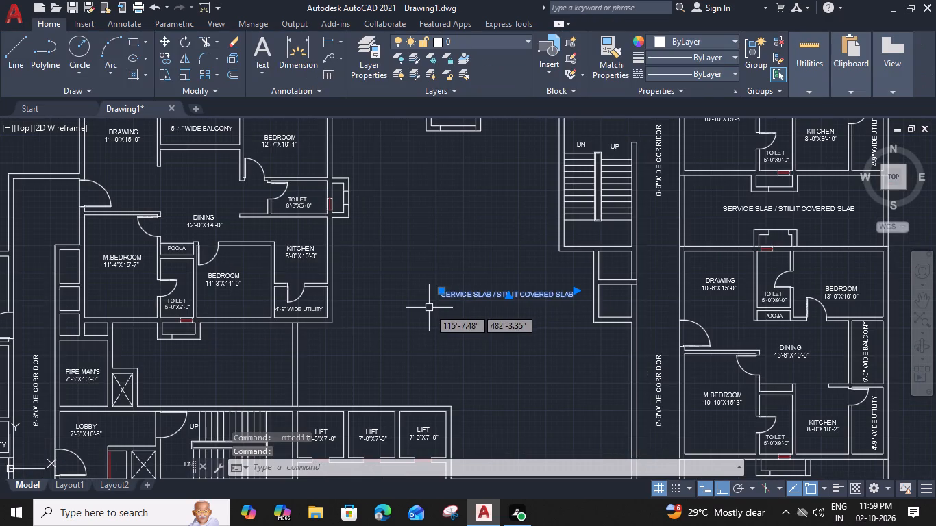
{"action": "key", "text": "m"}
{"action": "key", "text": "space"}
{"action": "left_click", "coordinate": [445, 298]}
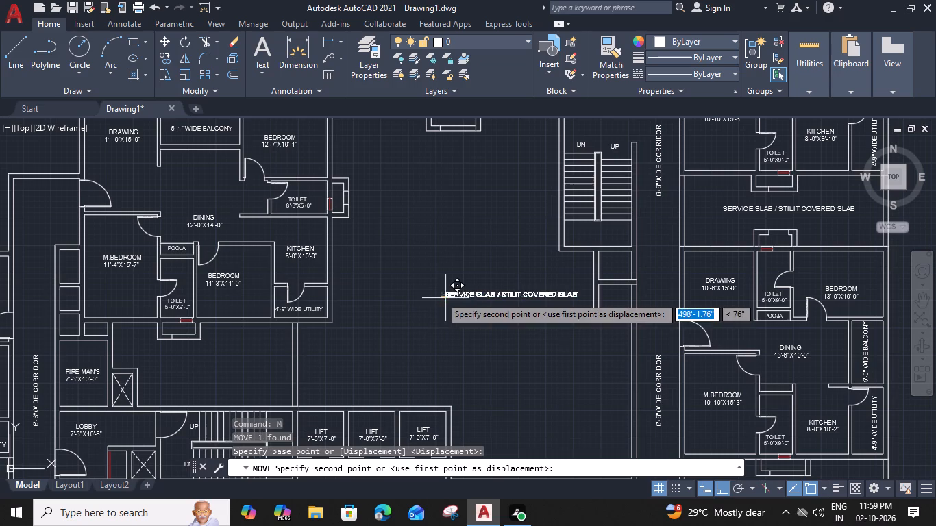
{"action": "left_click", "coordinate": [415, 300]}
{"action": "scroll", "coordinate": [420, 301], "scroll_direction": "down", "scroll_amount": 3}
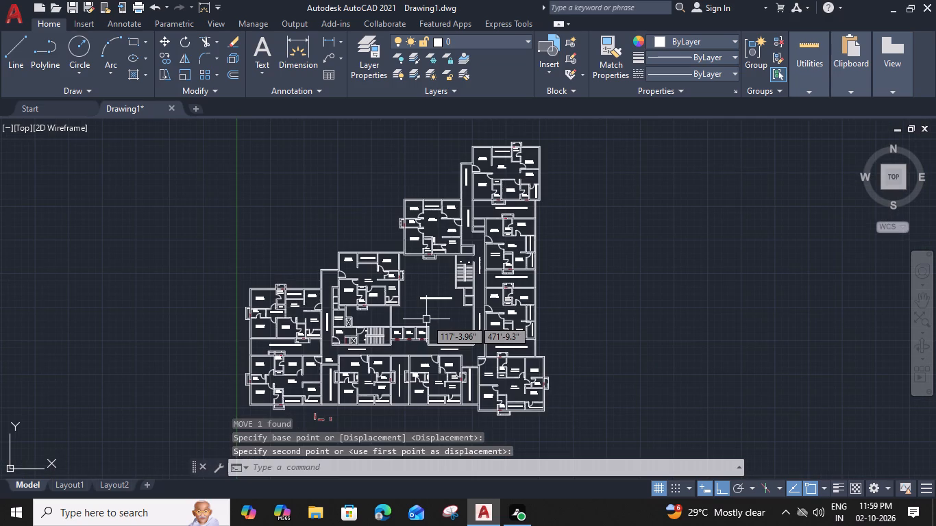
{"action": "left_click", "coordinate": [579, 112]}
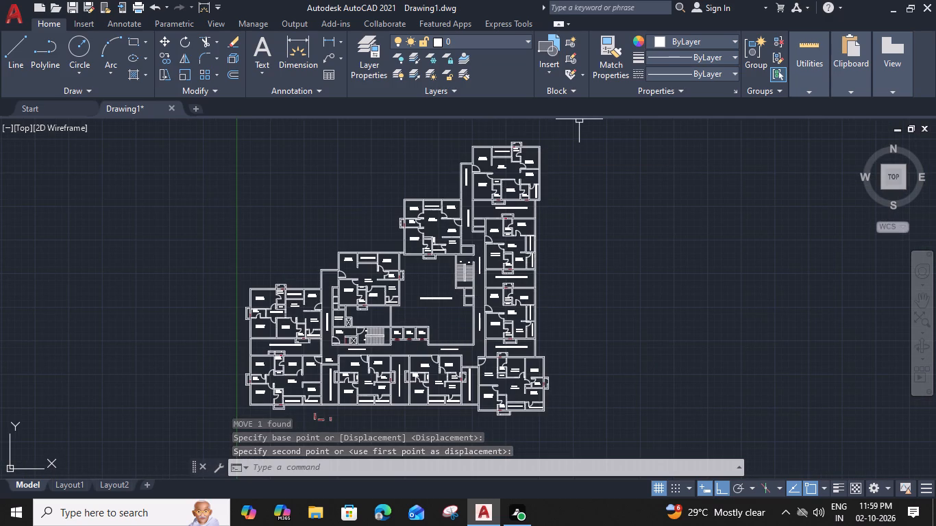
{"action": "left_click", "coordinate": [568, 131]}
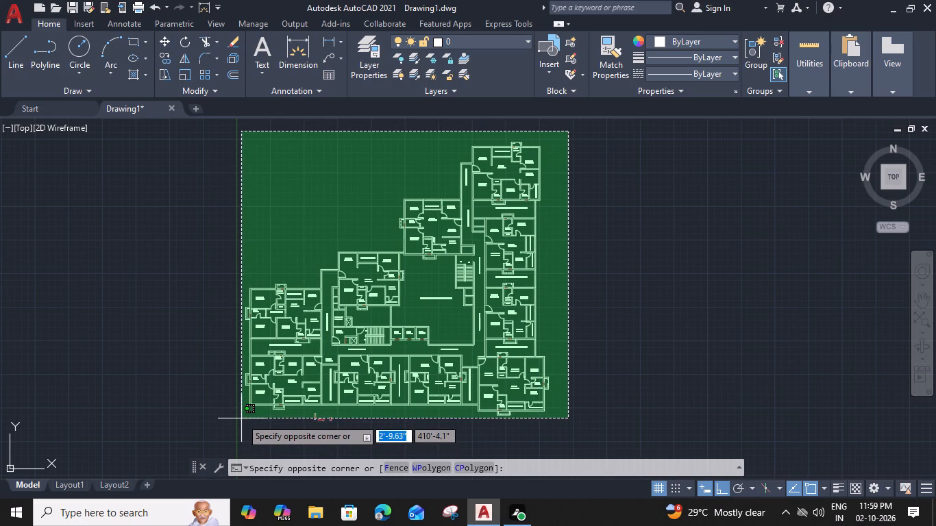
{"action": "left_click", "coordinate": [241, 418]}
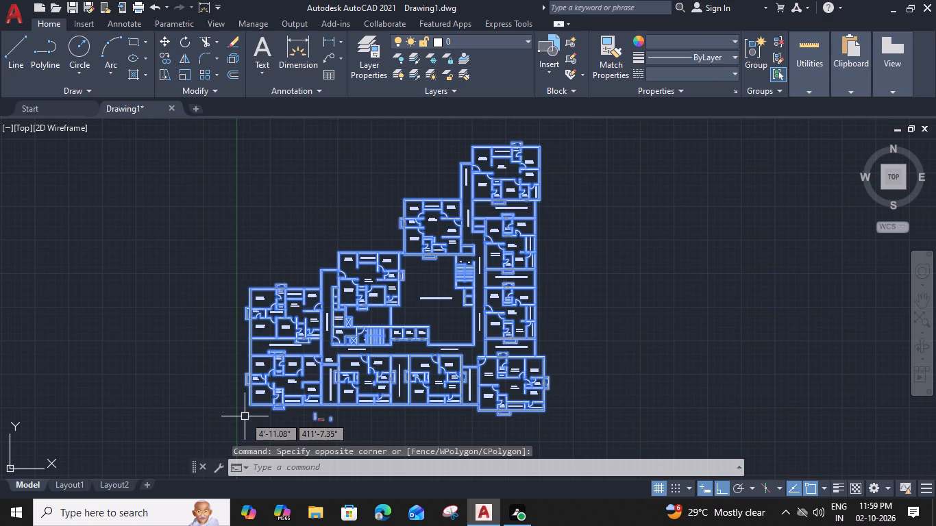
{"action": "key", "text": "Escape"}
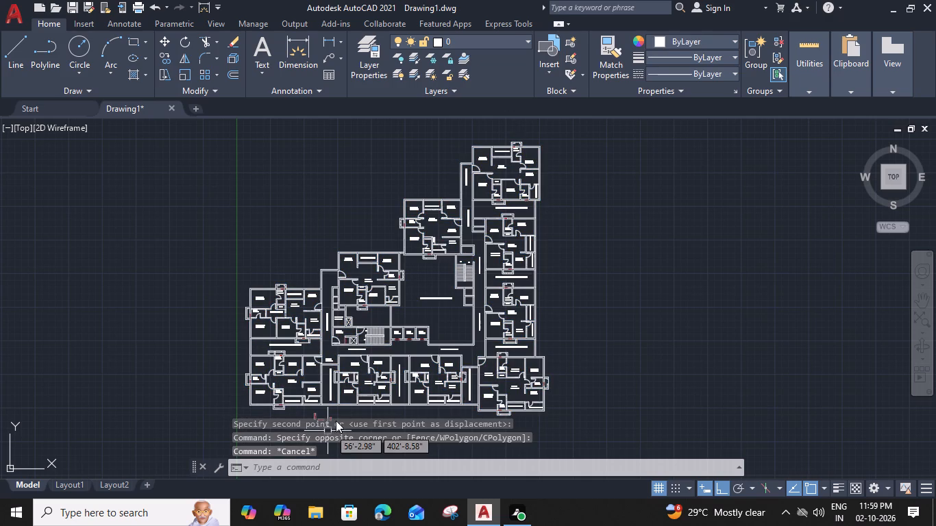
Move the three loose red duct symbols below the floor plan straight south, farther away from the building.
{"action": "middle_click_drag", "start_coordinate": [336, 421], "coordinate": [349, 376]}
{"action": "middle_click_drag", "start_coordinate": [317, 348], "coordinate": [323, 378]}
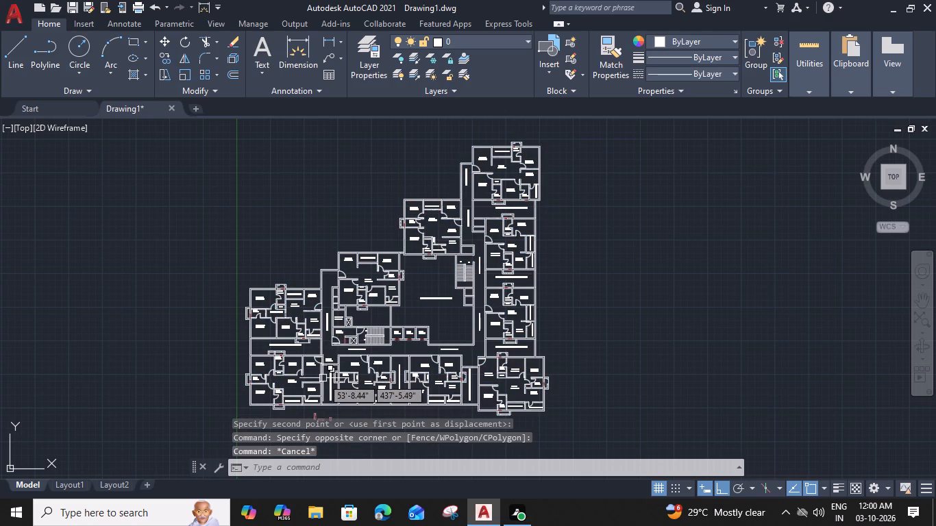
{"action": "middle_click_drag", "start_coordinate": [323, 378], "coordinate": [335, 255]}
{"action": "scroll", "coordinate": [345, 310], "scroll_direction": "up", "scroll_amount": 4}
{"action": "left_click", "coordinate": [374, 343]}
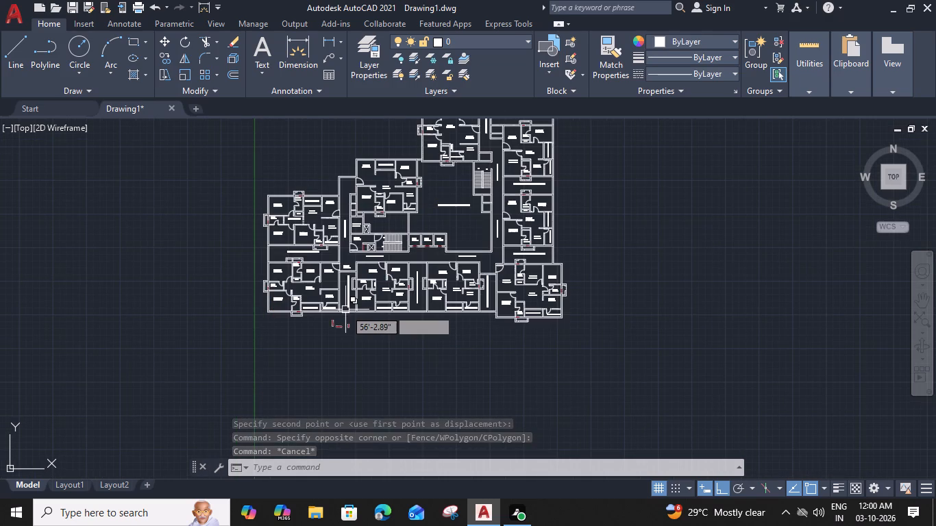
{"action": "left_click", "coordinate": [261, 398]}
{"action": "middle_click_drag", "start_coordinate": [453, 373], "coordinate": [463, 326]}
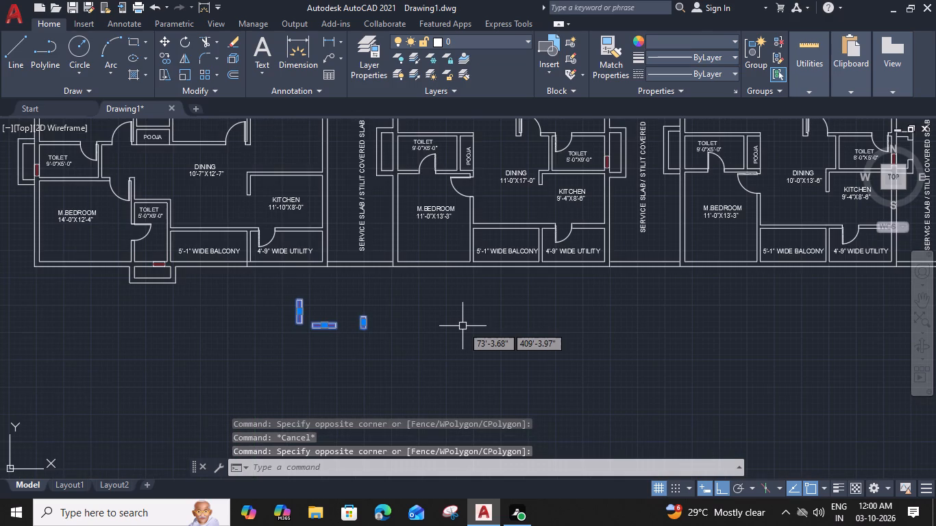
{"action": "key", "text": "m"}
{"action": "key", "text": "space"}
{"action": "left_click", "coordinate": [293, 323]}
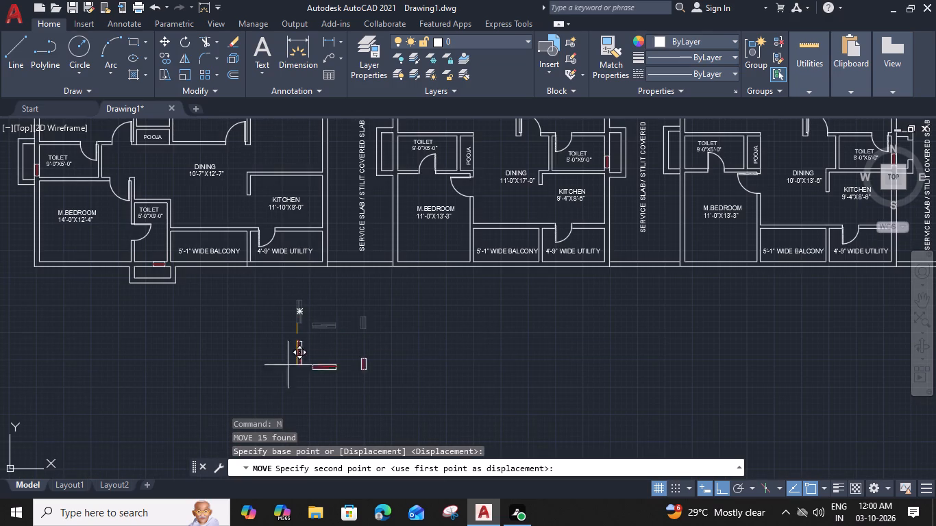
{"action": "left_click", "coordinate": [286, 402]}
Run Overkill on the entire floor plan with the existing comparison settings, leaving out the loose duct symbols, to delete duplicate and overlapping objects.
{"action": "scroll", "coordinate": [286, 394], "scroll_direction": "down", "scroll_amount": 2}
{"action": "middle_click_drag", "start_coordinate": [357, 345], "coordinate": [496, 347]}
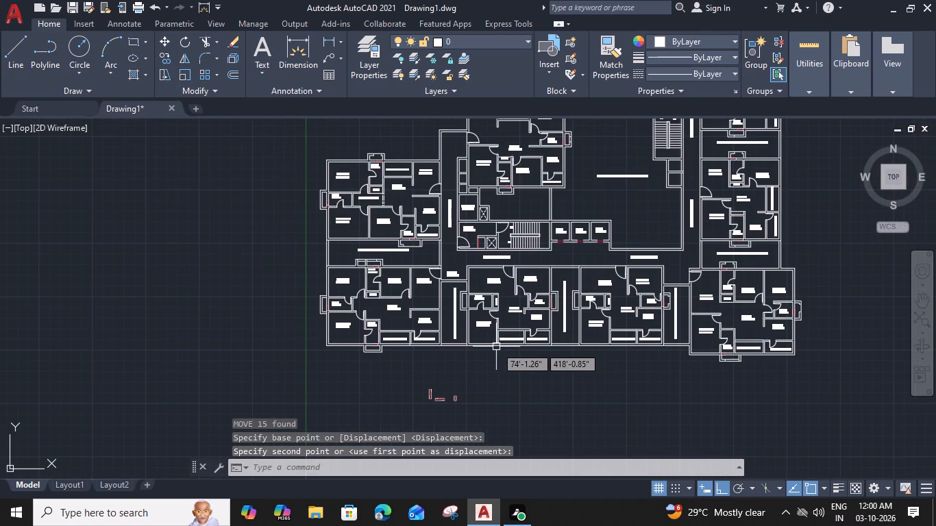
{"action": "scroll", "coordinate": [430, 353], "scroll_direction": "down", "scroll_amount": 1}
{"action": "middle_click_drag", "start_coordinate": [430, 353], "coordinate": [399, 392]}
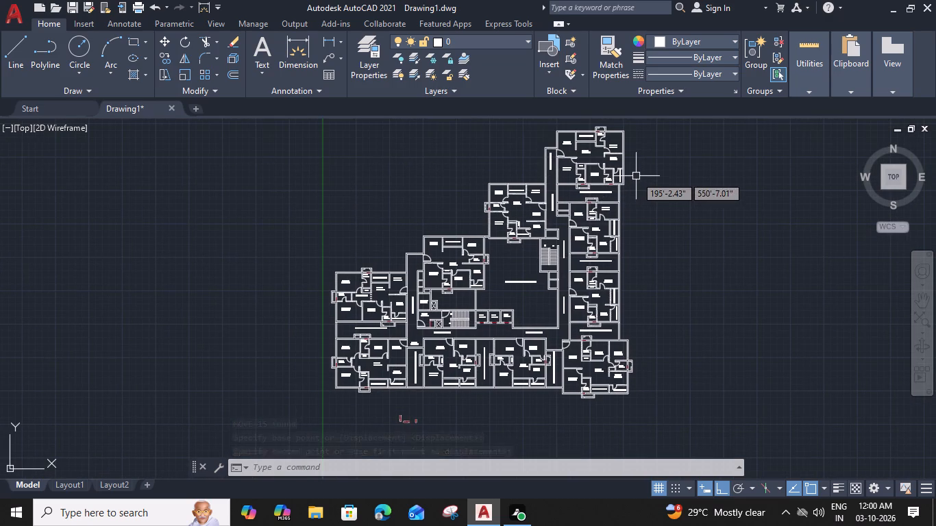
{"action": "middle_click_drag", "start_coordinate": [636, 178], "coordinate": [626, 205]}
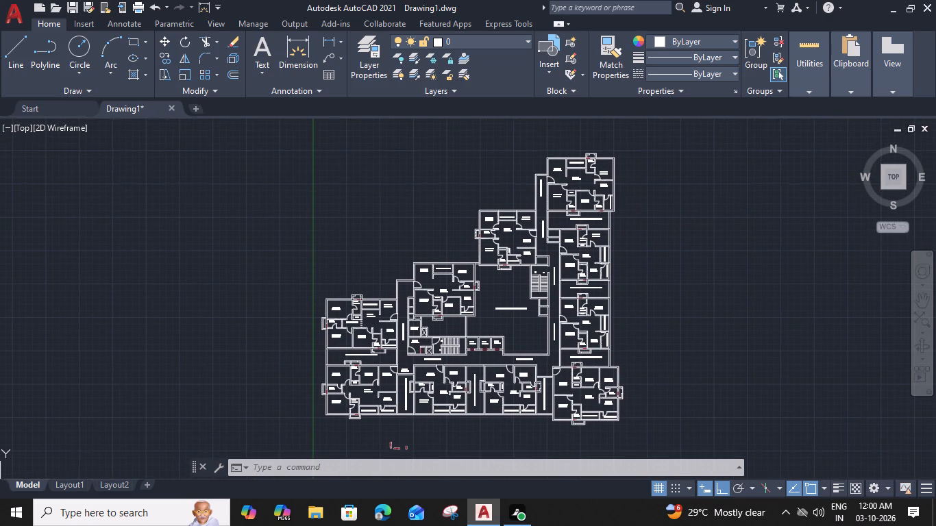
{"action": "left_click", "coordinate": [638, 138]}
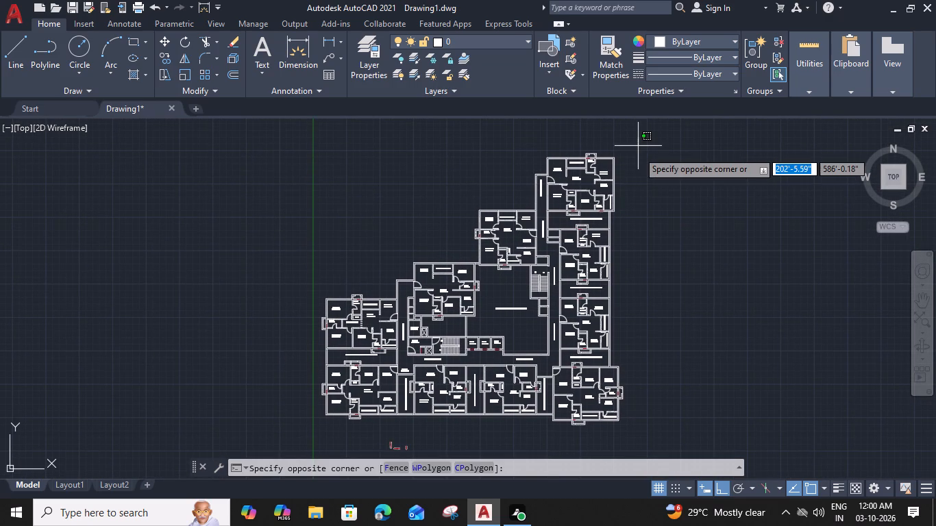
{"action": "left_click", "coordinate": [317, 427]}
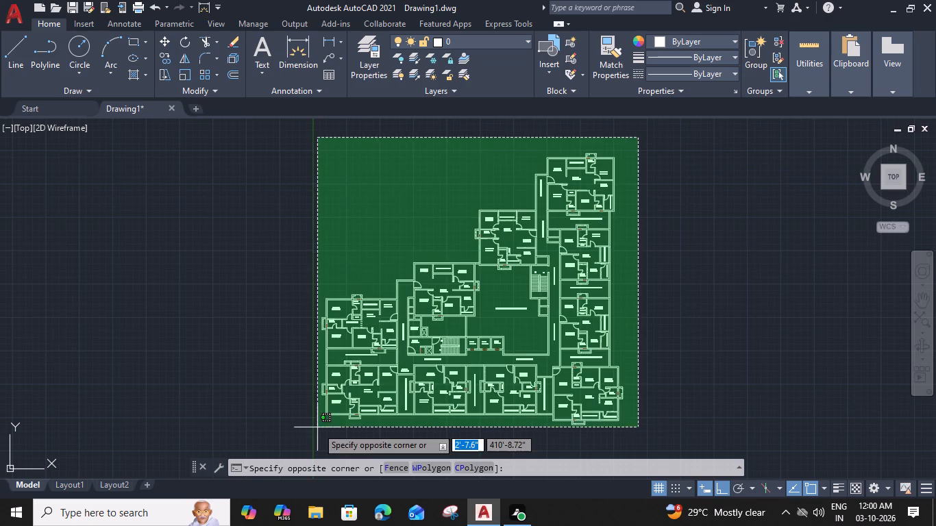
{"action": "type", "text": "OVERK"}
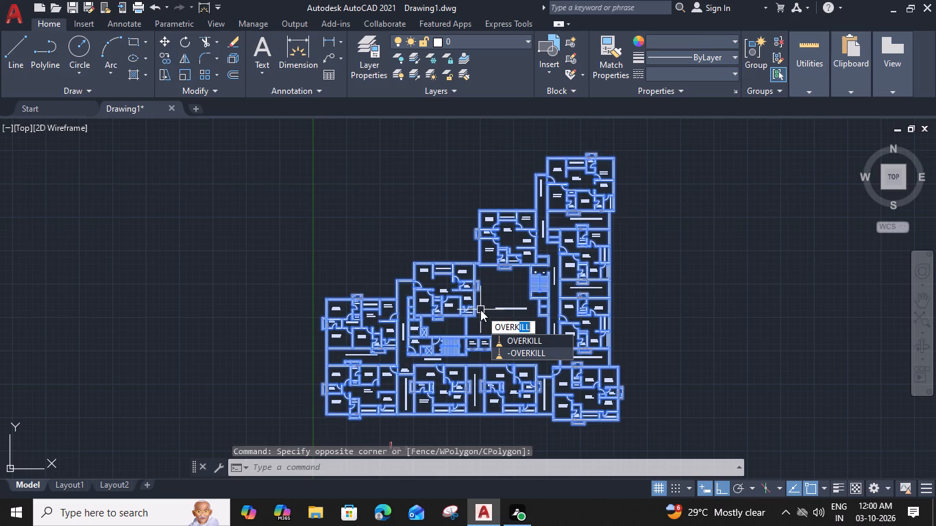
{"action": "key", "text": "Return"}
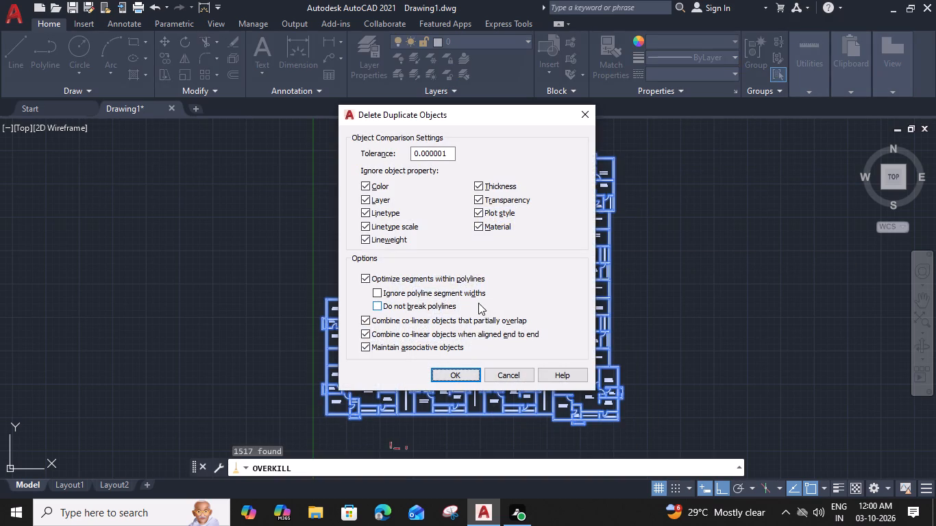
{"action": "left_click", "coordinate": [445, 374]}
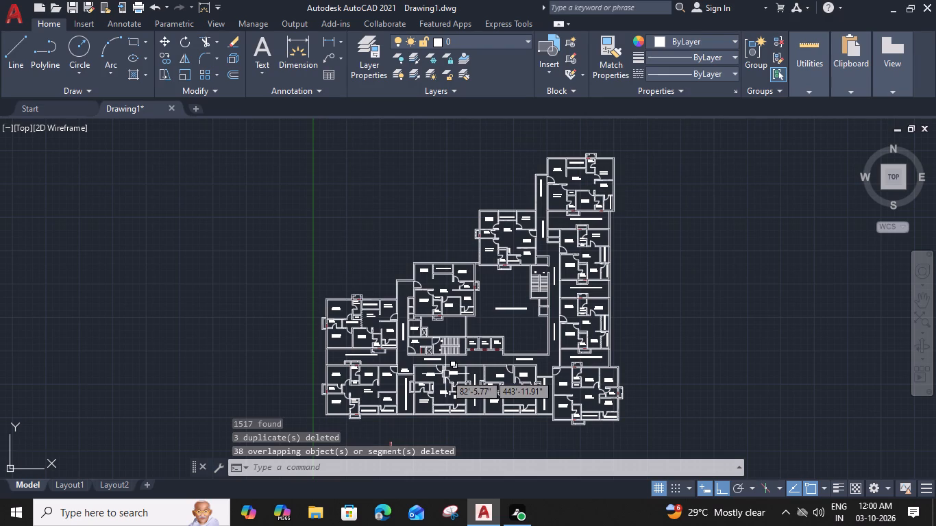
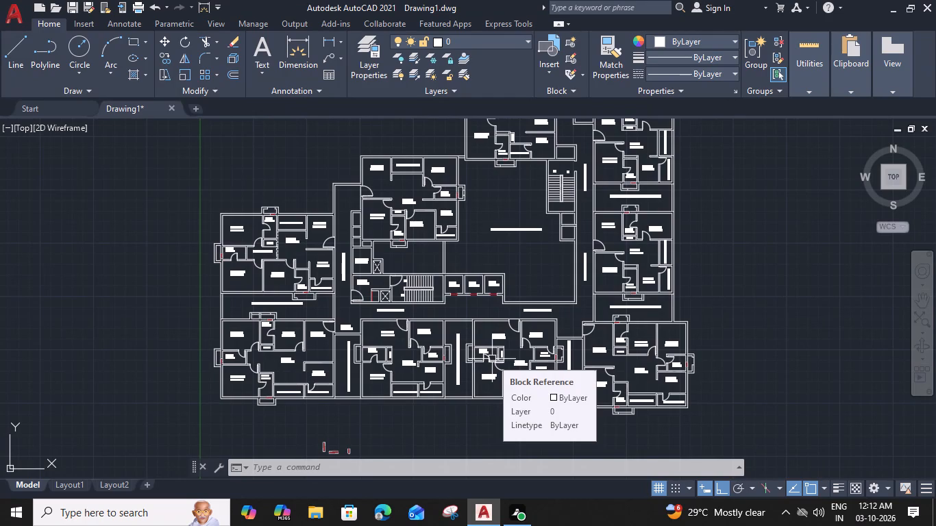
Copy the tall vertical window below the plan from its right-edge midpoint into the west wall of the 14'-0"X12'-4" M.BEDROOM.
{"action": "middle_click_drag", "start_coordinate": [437, 363], "coordinate": [542, 364]}
{"action": "middle_click_drag", "start_coordinate": [375, 382], "coordinate": [369, 357]}
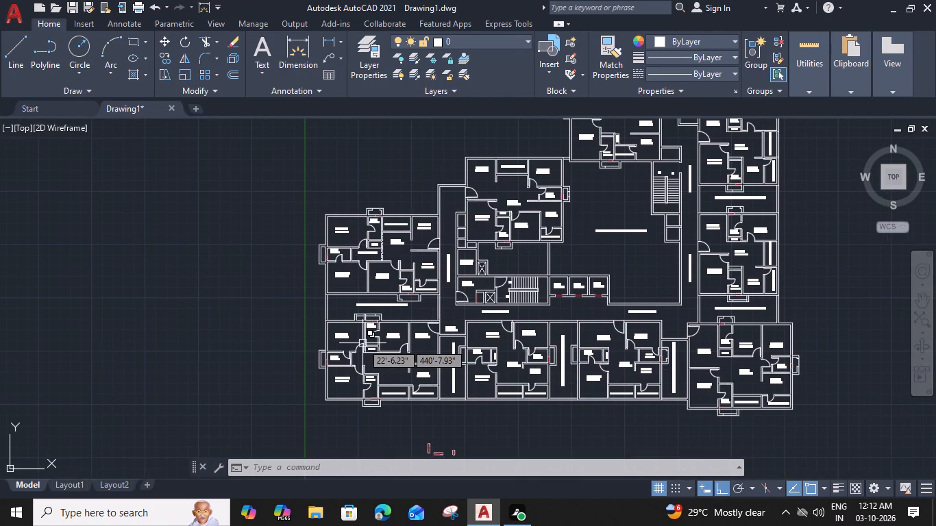
{"action": "middle_click_drag", "start_coordinate": [369, 357], "coordinate": [404, 351]}
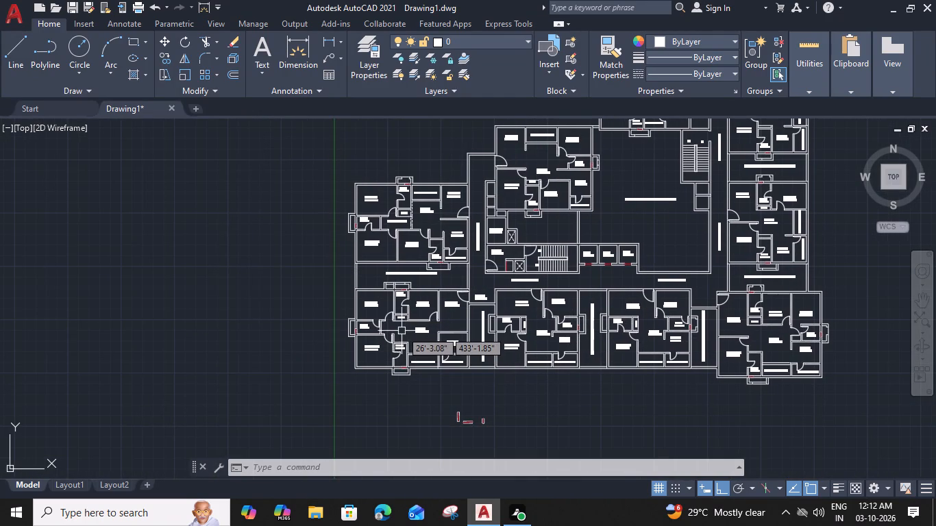
{"action": "middle_click_drag", "start_coordinate": [464, 387], "coordinate": [464, 381]}
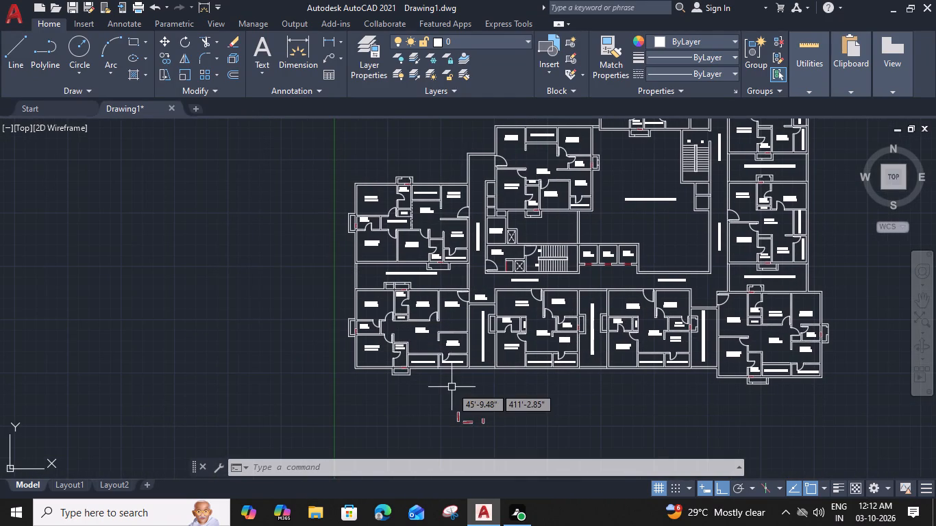
{"action": "middle_click_drag", "start_coordinate": [464, 381], "coordinate": [464, 334]}
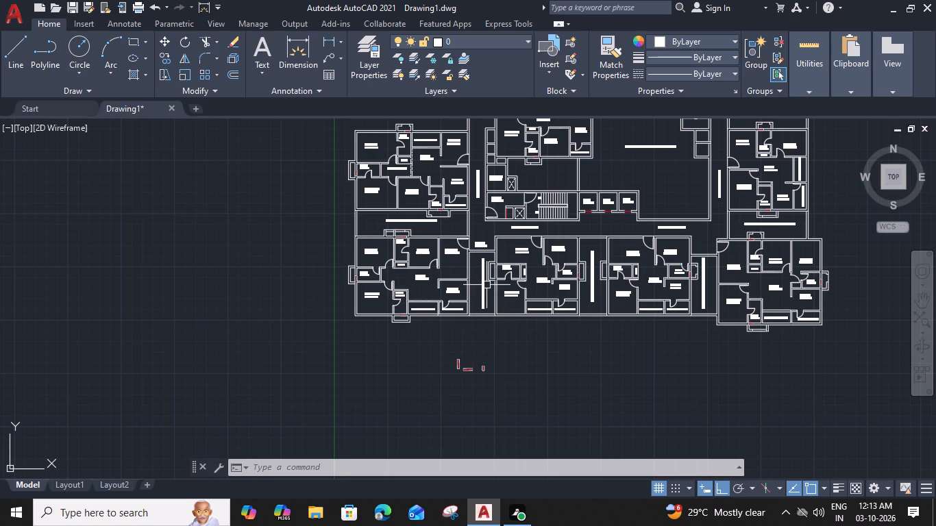
{"action": "scroll", "coordinate": [465, 353], "scroll_direction": "up", "scroll_amount": 3}
{"action": "middle_click_drag", "start_coordinate": [464, 357], "coordinate": [475, 328]}
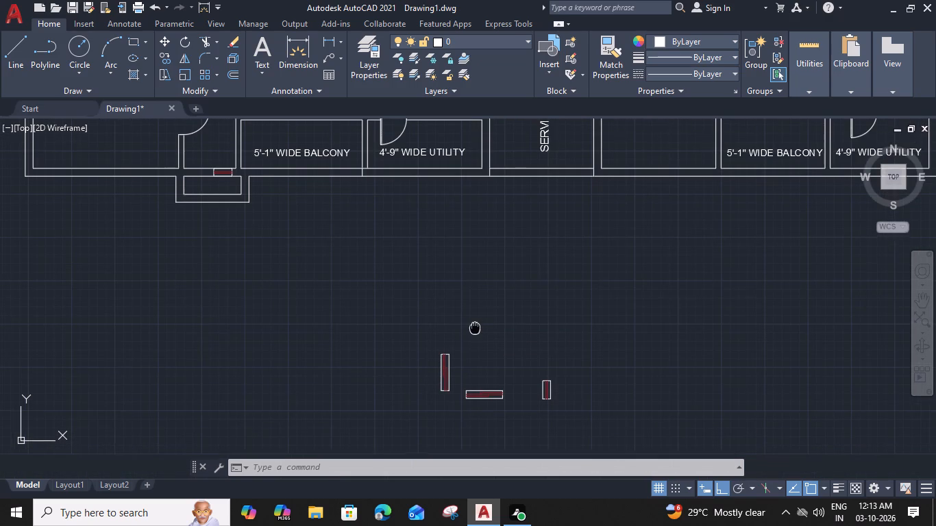
{"action": "middle_click_drag", "start_coordinate": [475, 328], "coordinate": [476, 326]}
{"action": "left_click", "coordinate": [453, 349]}
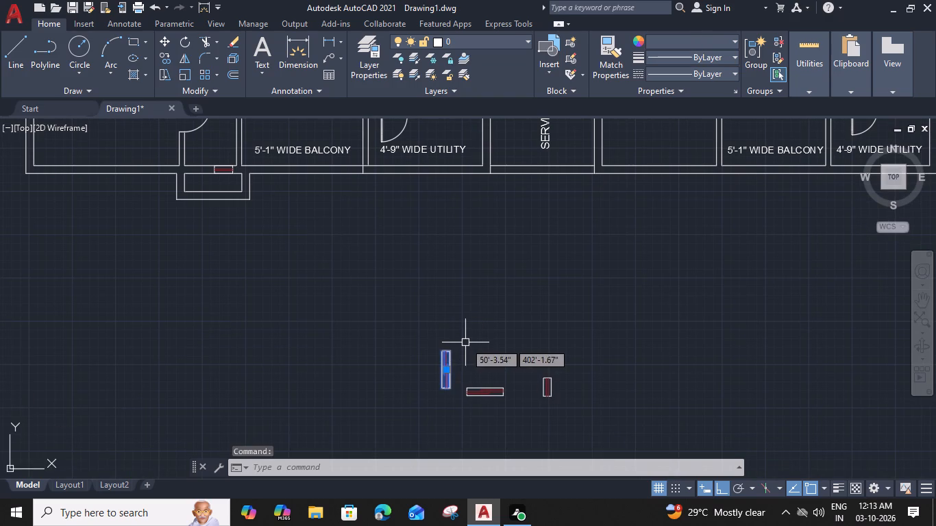
{"action": "type", "text": "CO"}
{"action": "key", "text": "space"}
{"action": "scroll", "coordinate": [453, 369], "scroll_direction": "up", "scroll_amount": 2}
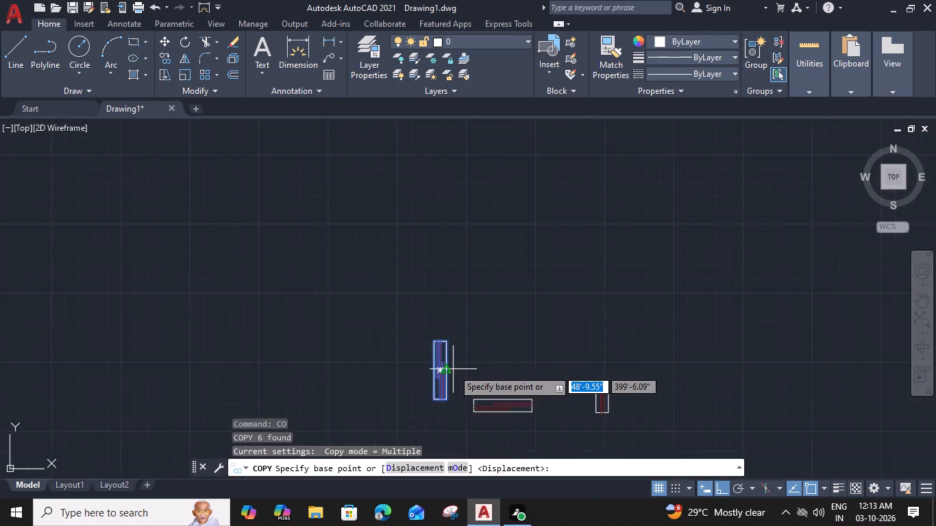
{"action": "left_click", "coordinate": [443, 369]}
{"action": "scroll", "coordinate": [443, 362], "scroll_direction": "down", "scroll_amount": 2}
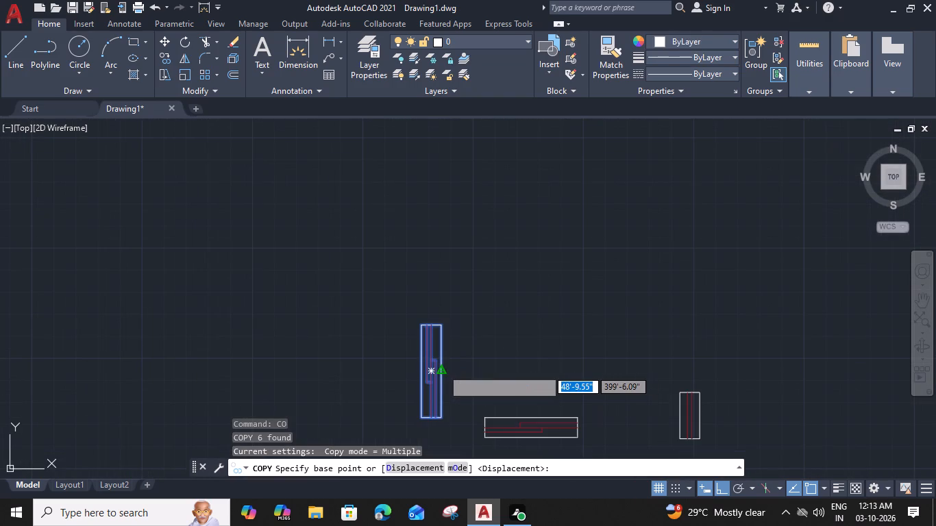
{"action": "middle_click_drag", "start_coordinate": [375, 348], "coordinate": [489, 365]}
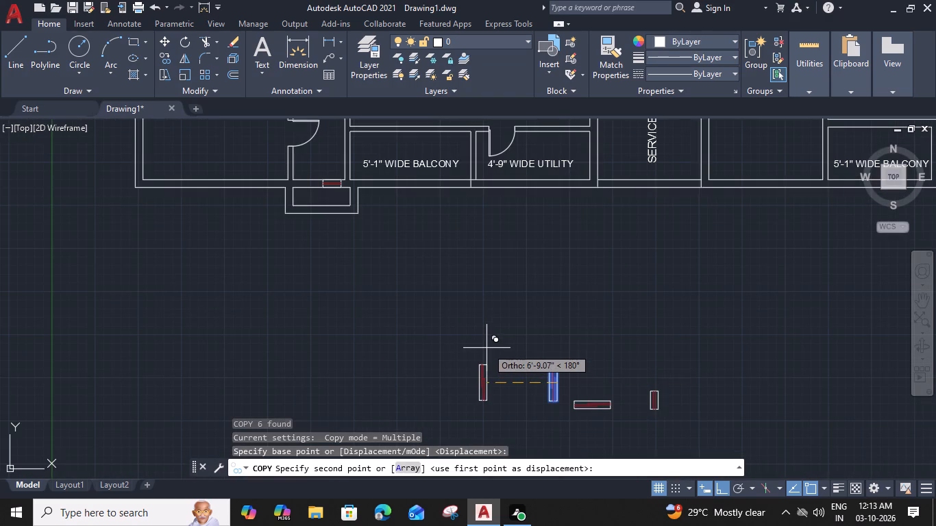
{"action": "middle_click_drag", "start_coordinate": [303, 317], "coordinate": [560, 436]}
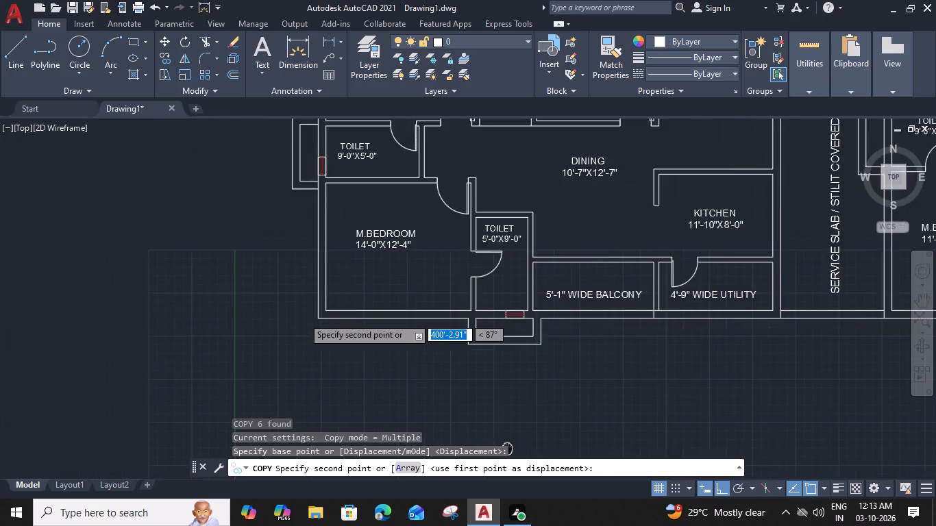
{"action": "middle_click_drag", "start_coordinate": [430, 230], "coordinate": [434, 282]}
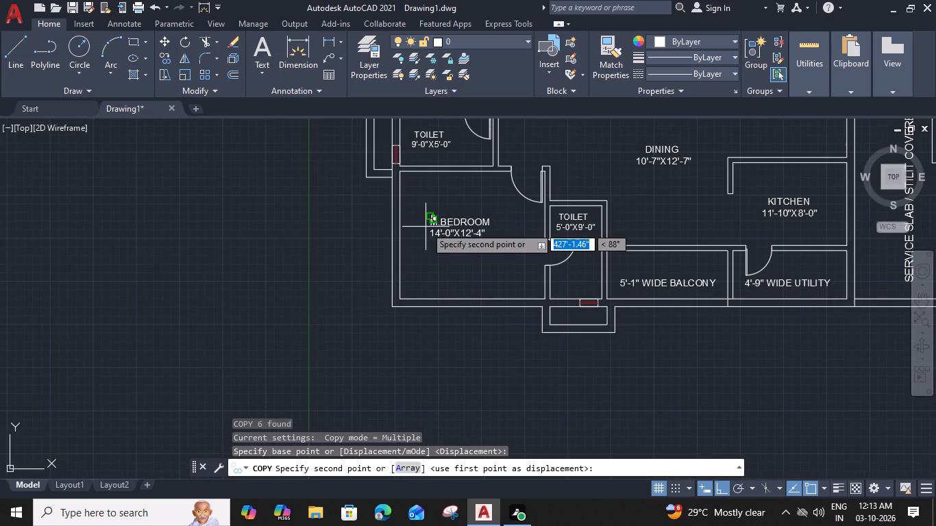
{"action": "scroll", "coordinate": [409, 251], "scroll_direction": "up", "scroll_amount": 2}
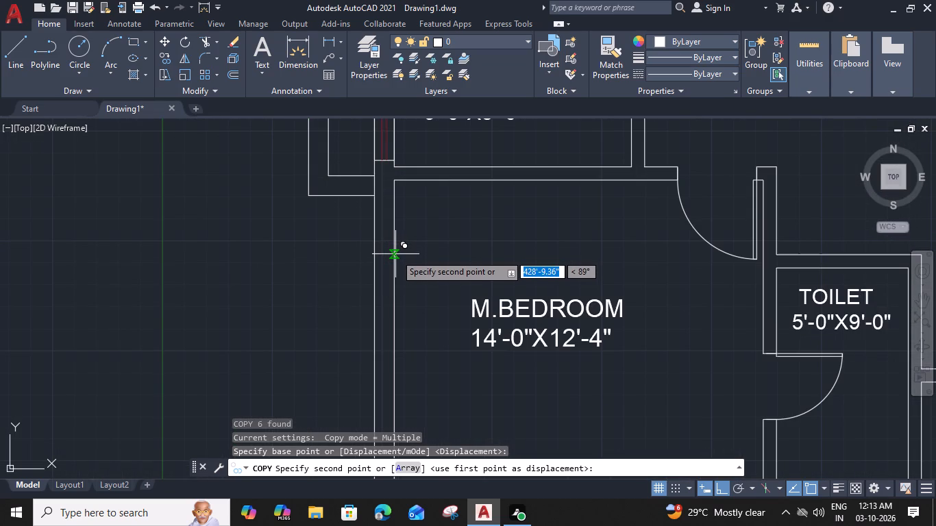
{"action": "left_click", "coordinate": [395, 255]}
Place another copy of the window in the west wall of the 14'-4"X11'-4" BEDROOM.
{"action": "scroll", "coordinate": [400, 251], "scroll_direction": "down", "scroll_amount": 1}
{"action": "middle_click_drag", "start_coordinate": [400, 251], "coordinate": [397, 355]}
{"action": "middle_click_drag", "start_coordinate": [385, 212], "coordinate": [371, 293]}
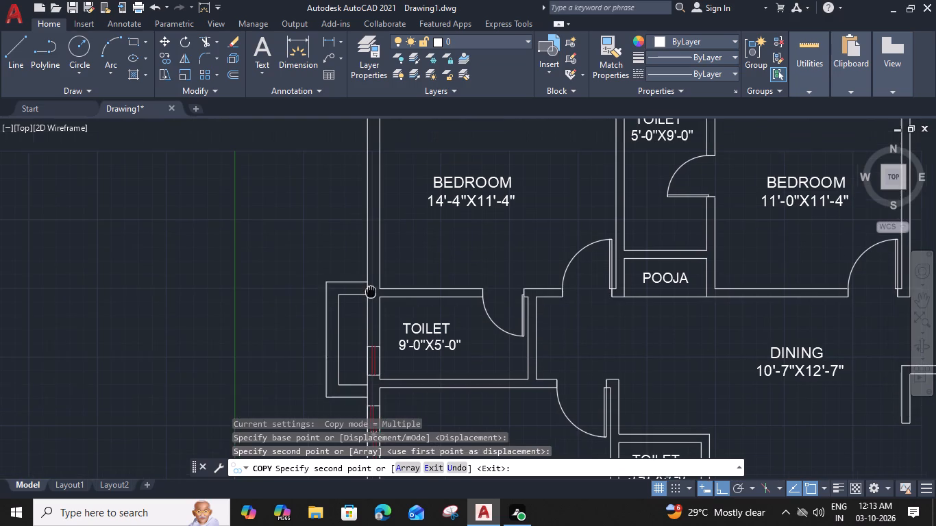
{"action": "left_click", "coordinate": [379, 241]}
Place window copies in the west walls of the 15'-7"X12'-0" M.BEDROOM and the 13'-0"X11'-9" BEDROOM.
{"action": "scroll", "coordinate": [379, 239], "scroll_direction": "down", "scroll_amount": 3}
{"action": "middle_click_drag", "start_coordinate": [437, 242], "coordinate": [380, 352]}
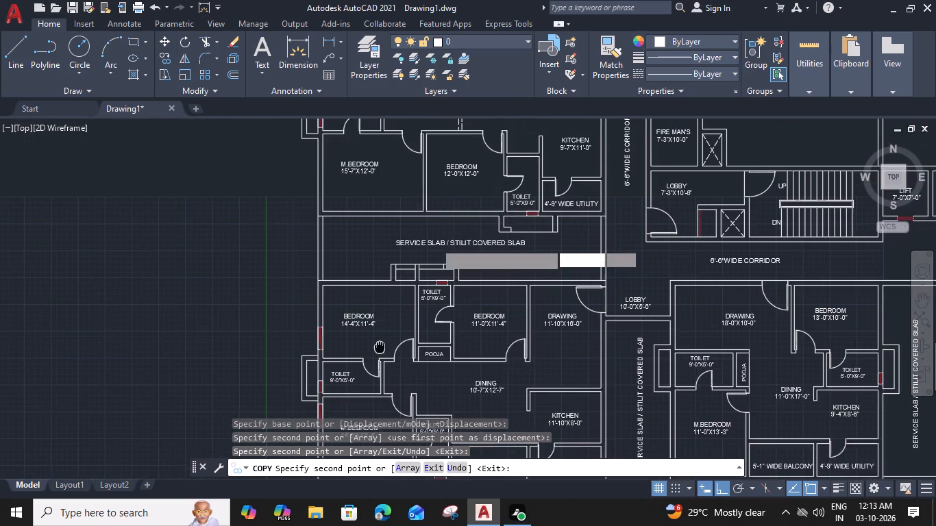
{"action": "middle_click_drag", "start_coordinate": [380, 352], "coordinate": [380, 376]}
{"action": "middle_click_drag", "start_coordinate": [332, 240], "coordinate": [341, 273]}
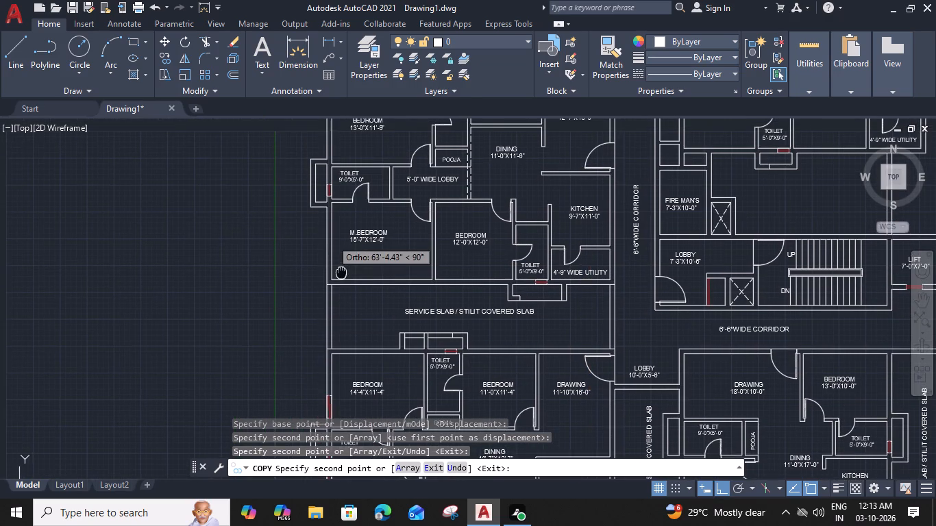
{"action": "scroll", "coordinate": [336, 233], "scroll_direction": "up", "scroll_amount": 1}
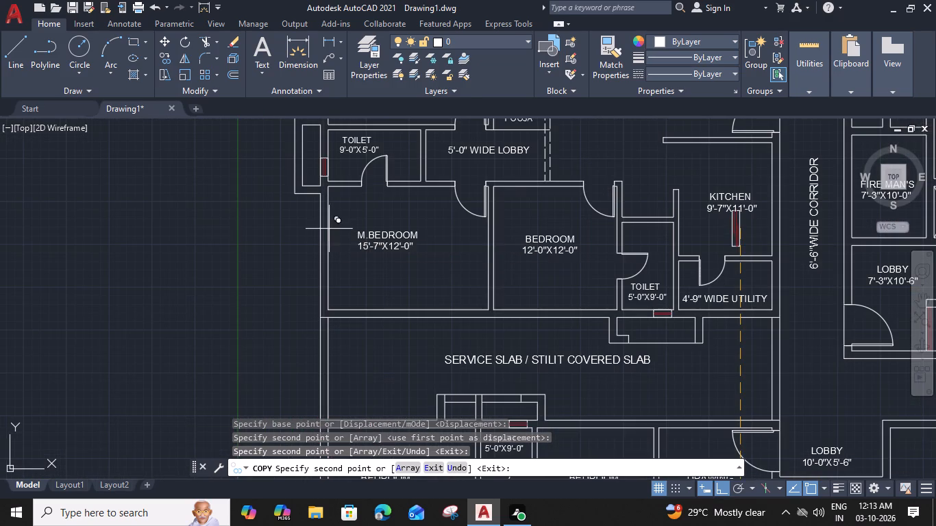
{"action": "left_click", "coordinate": [328, 225]}
{"action": "scroll", "coordinate": [339, 231], "scroll_direction": "down", "scroll_amount": 1}
{"action": "middle_click_drag", "start_coordinate": [340, 230], "coordinate": [341, 271]}
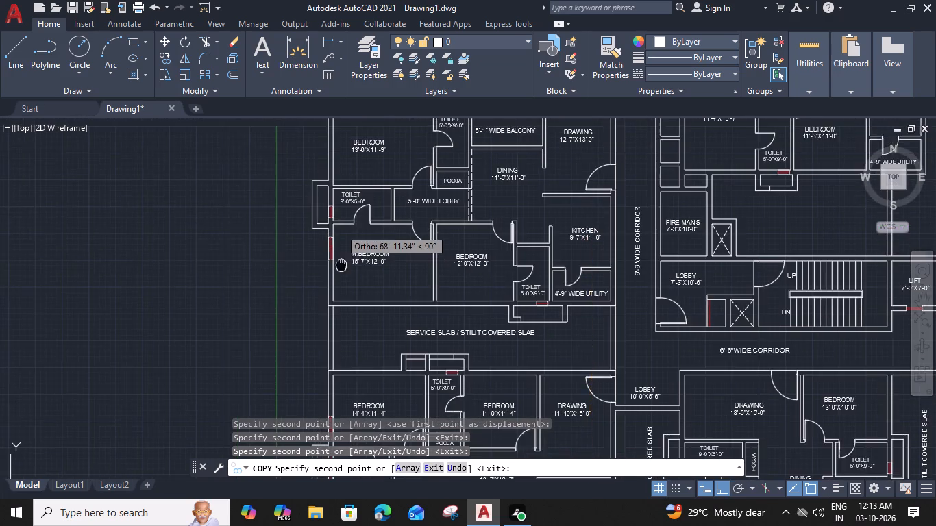
{"action": "middle_click_drag", "start_coordinate": [341, 271], "coordinate": [351, 355]}
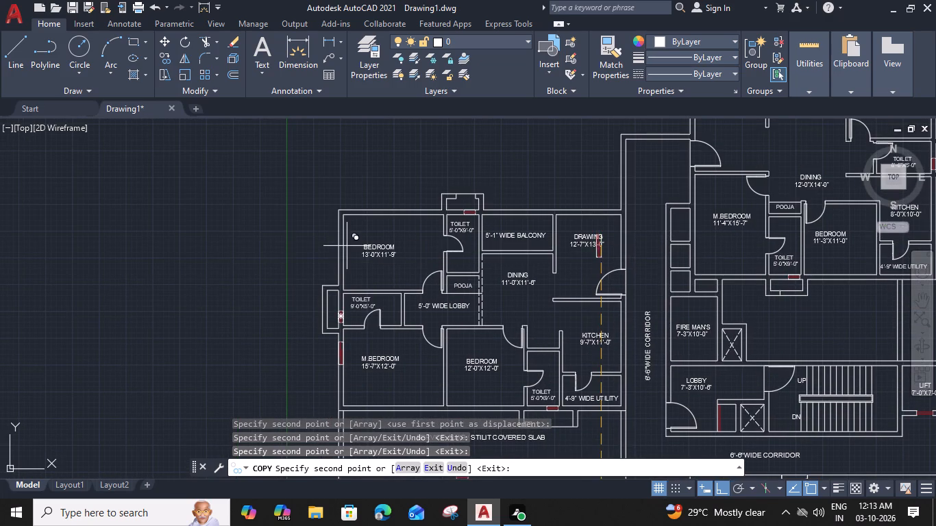
{"action": "scroll", "coordinate": [347, 268], "scroll_direction": "up", "scroll_amount": 2}
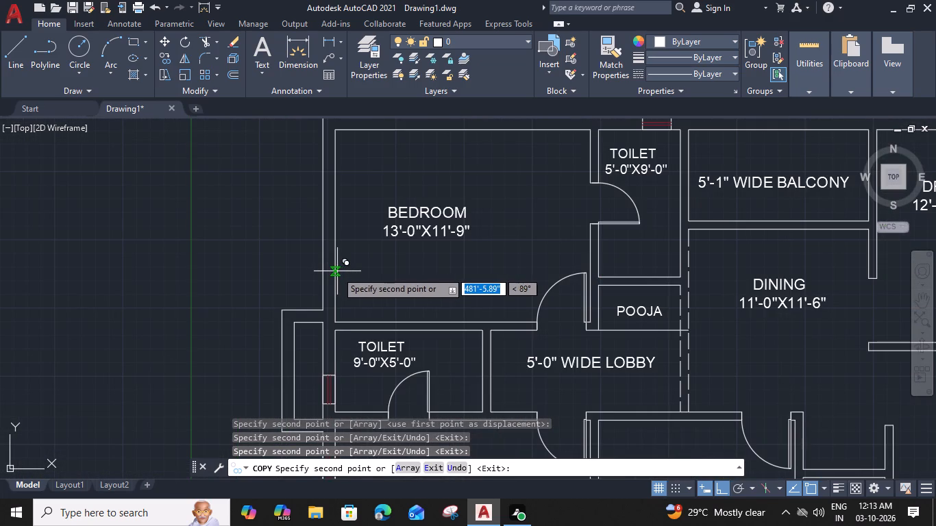
{"action": "left_click", "coordinate": [335, 271]}
Place window copies in the east walls of the 12'-7"X10'-1" BEDROOM and the 8'-0"X10'-0" KITCHEN.
{"action": "scroll", "coordinate": [336, 268], "scroll_direction": "down", "scroll_amount": 2}
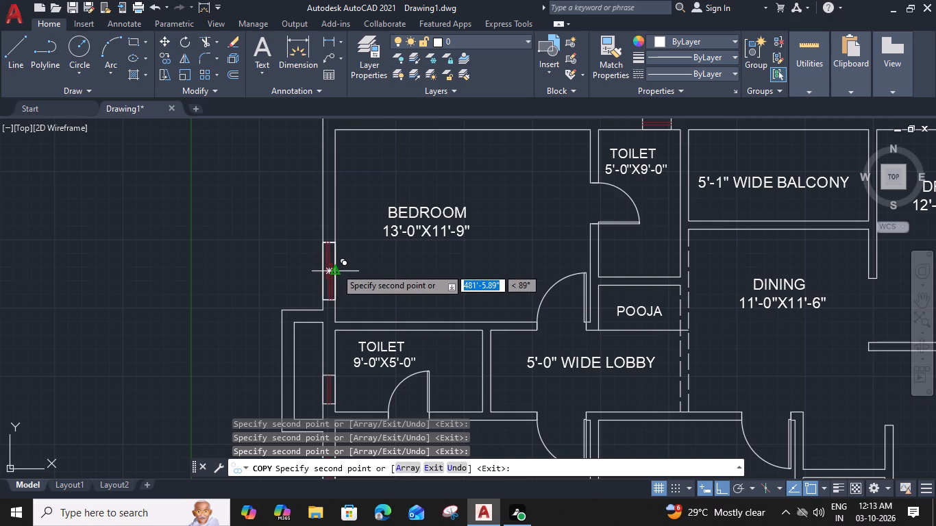
{"action": "middle_click_drag", "start_coordinate": [552, 255], "coordinate": [254, 338]}
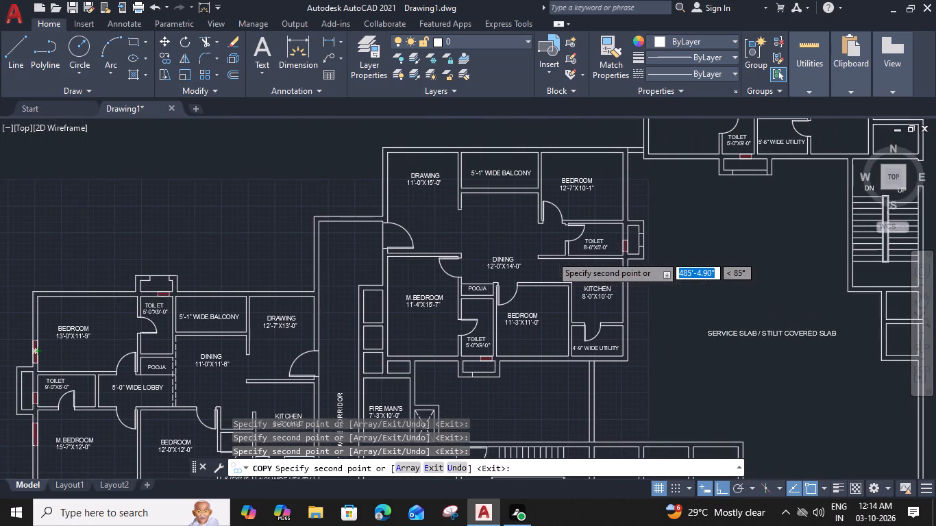
{"action": "middle_click_drag", "start_coordinate": [595, 236], "coordinate": [520, 249]}
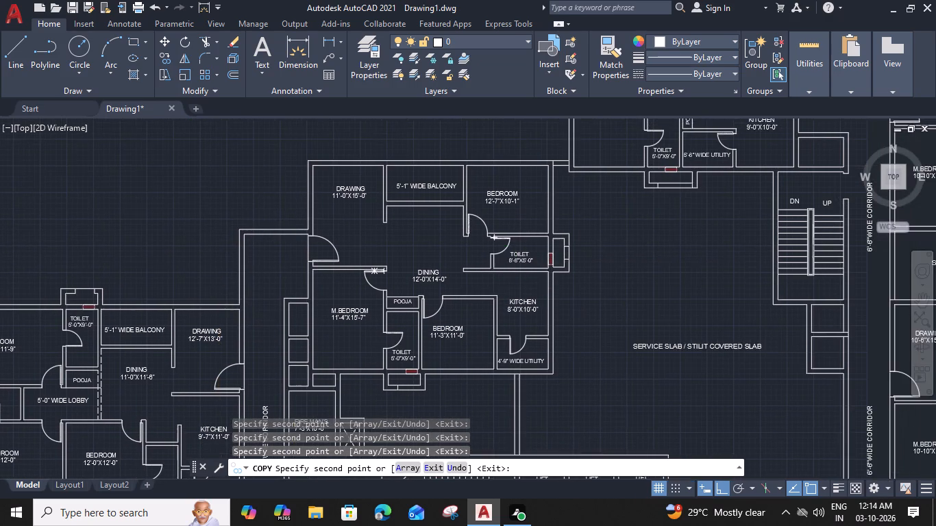
{"action": "middle_click_drag", "start_coordinate": [520, 249], "coordinate": [528, 240]}
{"action": "scroll", "coordinate": [563, 199], "scroll_direction": "up", "scroll_amount": 2}
{"action": "middle_click_drag", "start_coordinate": [563, 199], "coordinate": [534, 259]}
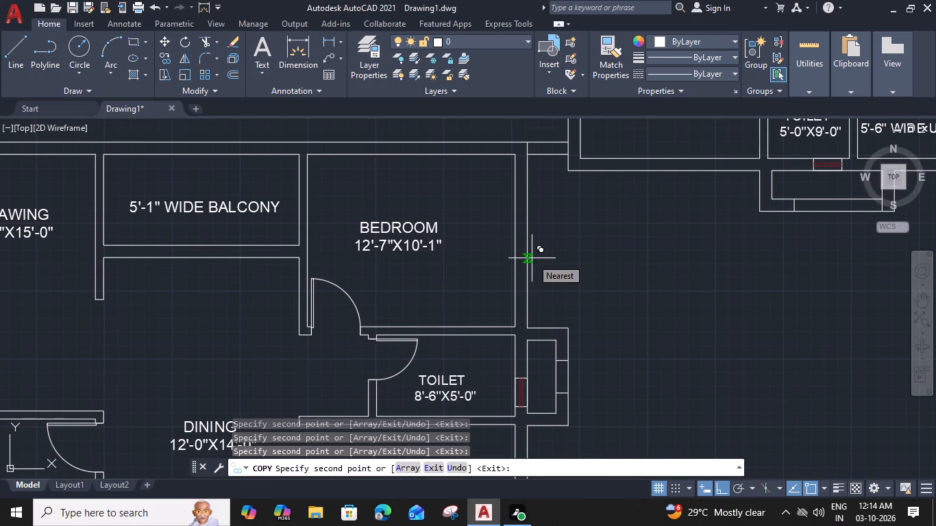
{"action": "left_click", "coordinate": [529, 231]}
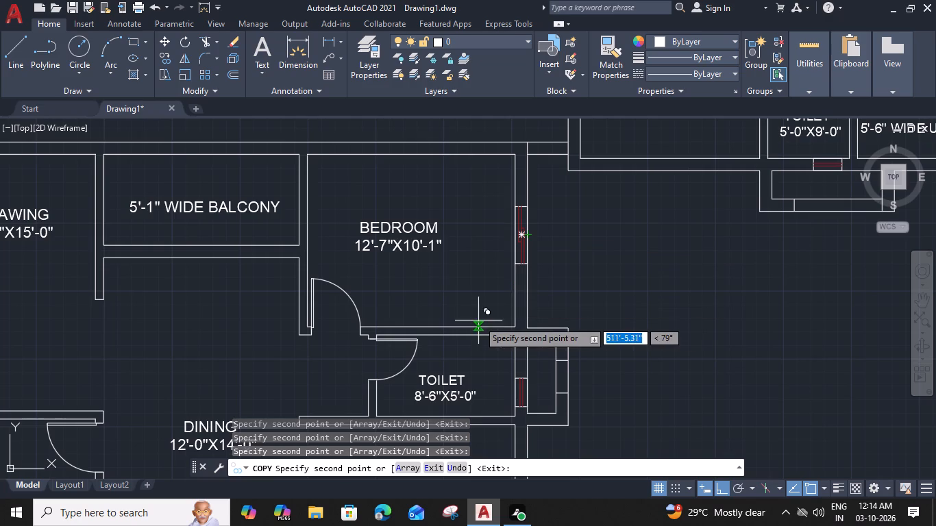
{"action": "middle_click_drag", "start_coordinate": [478, 334], "coordinate": [472, 227]}
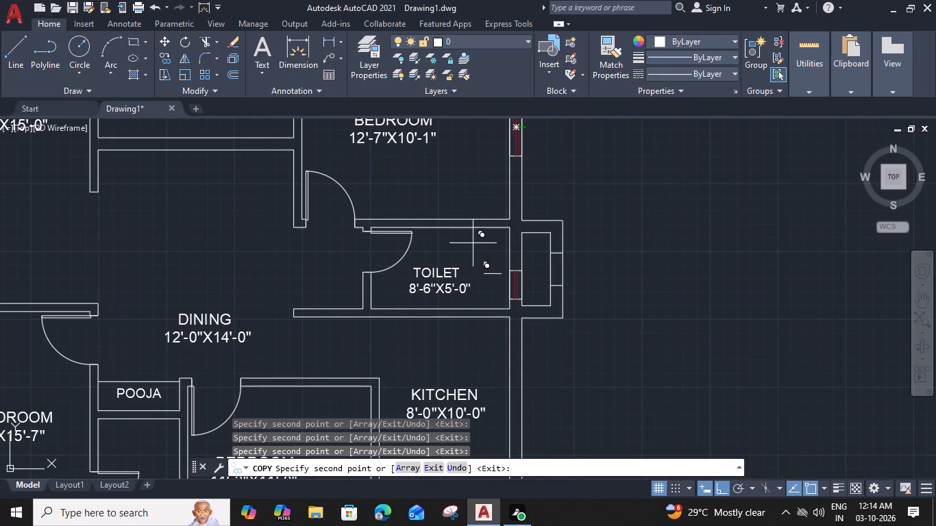
{"action": "left_click", "coordinate": [521, 362]}
Place window copies in the west walls of the 11'-4"X15'-7" M.BEDROOM and 11'-0"X11'-0" BEDROOM in the flat beside the 6'-6" wide corridor.
{"action": "scroll", "coordinate": [521, 362], "scroll_direction": "down", "scroll_amount": 2}
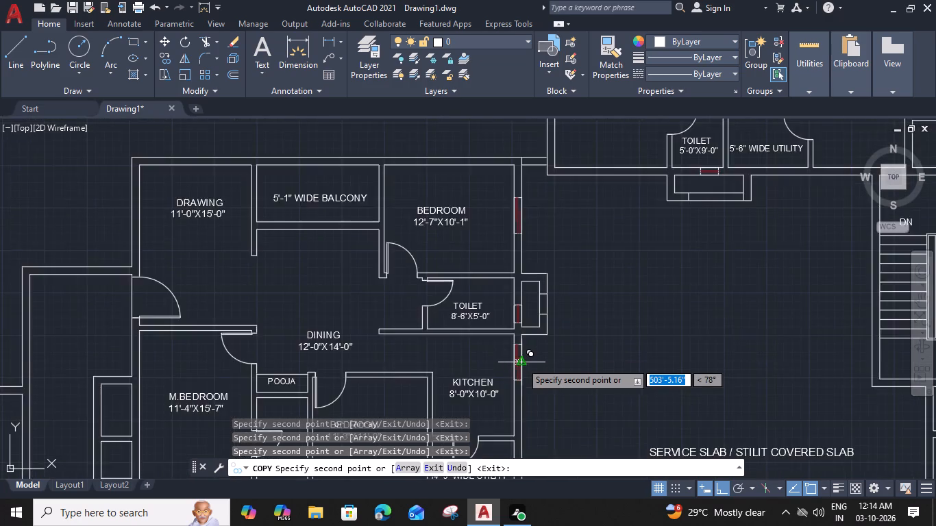
{"action": "middle_click_drag", "start_coordinate": [467, 373], "coordinate": [543, 325]}
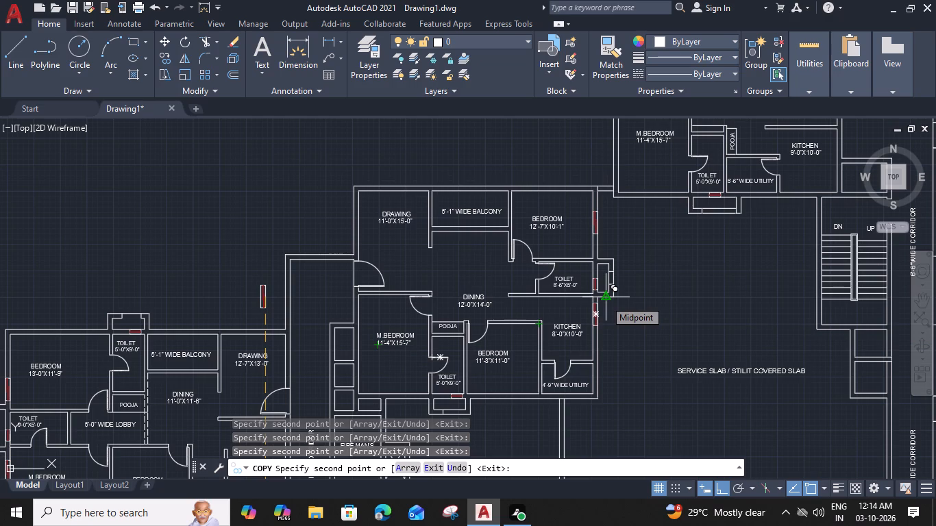
{"action": "middle_click_drag", "start_coordinate": [604, 300], "coordinate": [457, 308]}
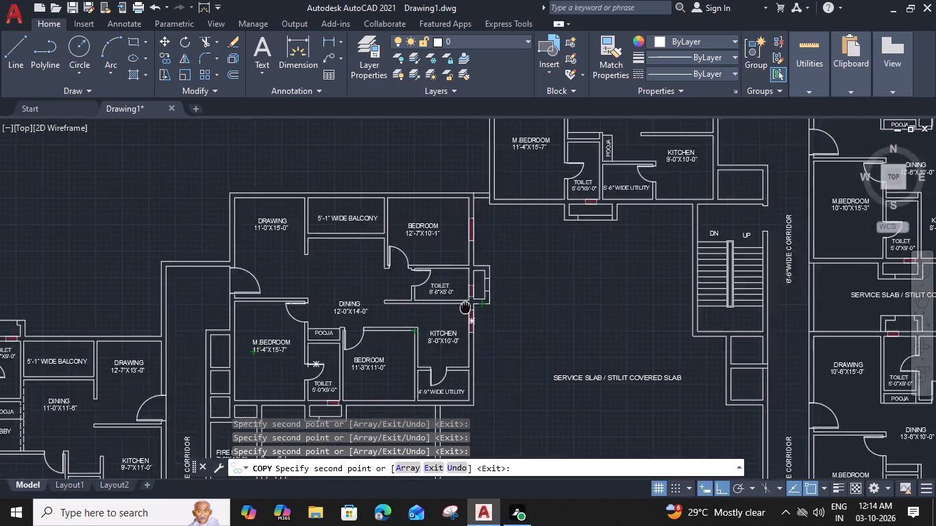
{"action": "middle_click_drag", "start_coordinate": [457, 308], "coordinate": [349, 310]}
{"action": "middle_click_drag", "start_coordinate": [406, 264], "coordinate": [404, 313]}
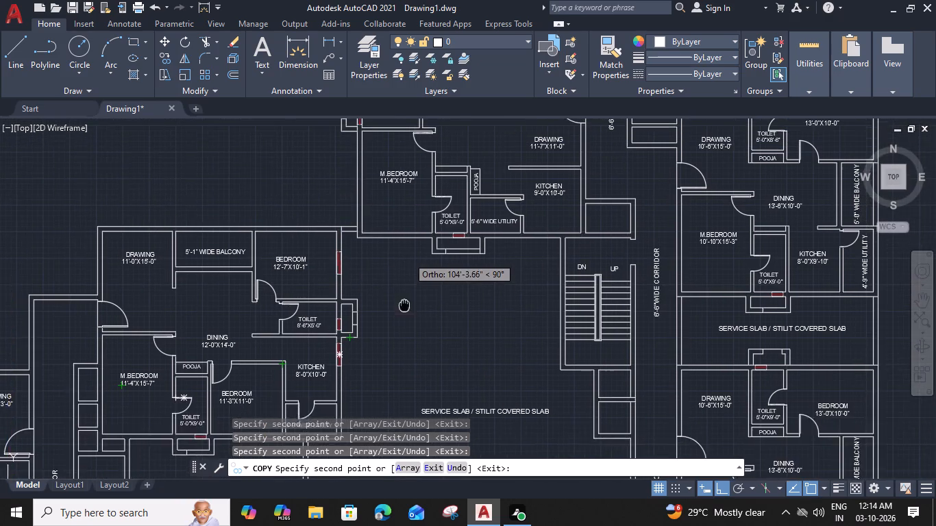
{"action": "middle_click_drag", "start_coordinate": [404, 313], "coordinate": [412, 355]}
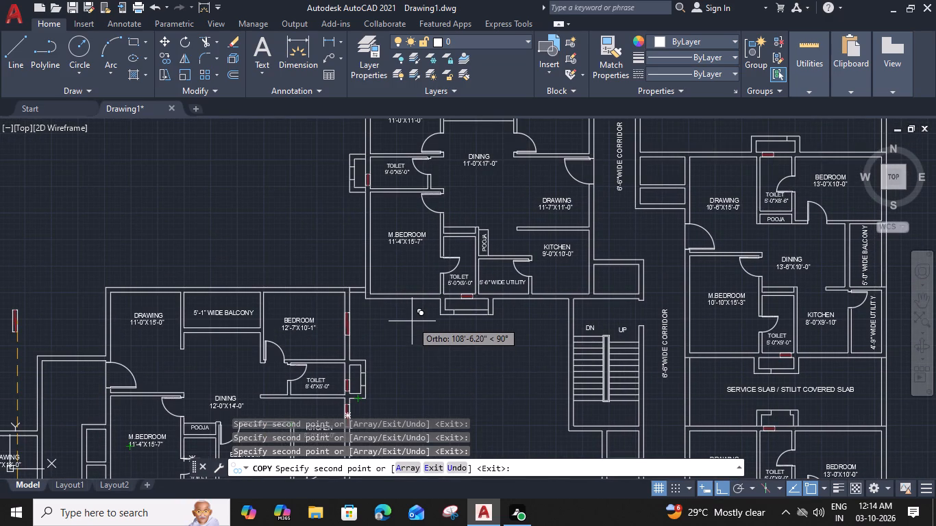
{"action": "scroll", "coordinate": [369, 208], "scroll_direction": "up", "scroll_amount": 1}
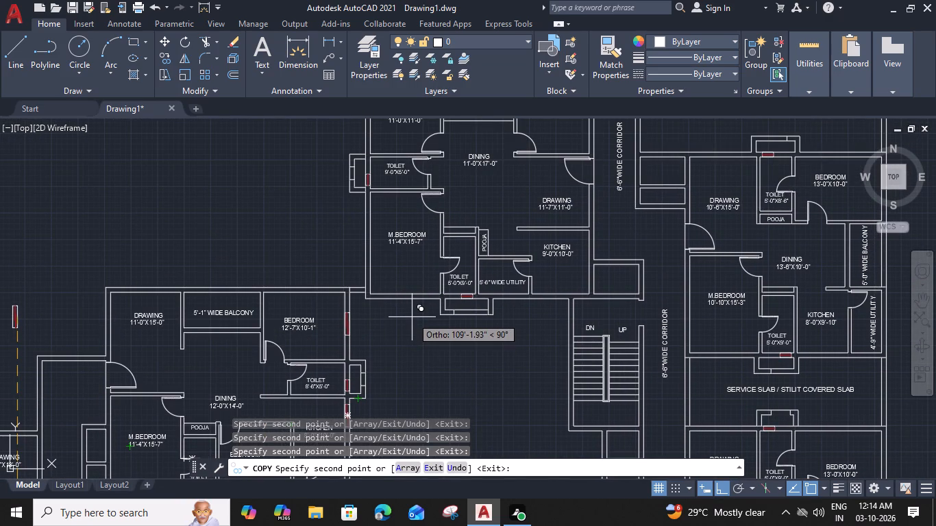
{"action": "left_click", "coordinate": [369, 208]}
{"action": "scroll", "coordinate": [410, 209], "scroll_direction": "down", "scroll_amount": 1}
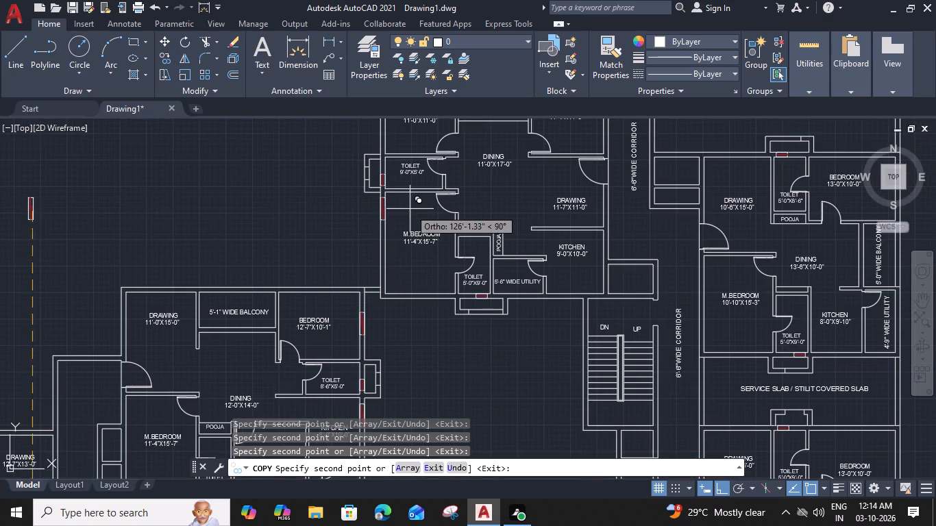
{"action": "middle_click_drag", "start_coordinate": [411, 215], "coordinate": [406, 262]}
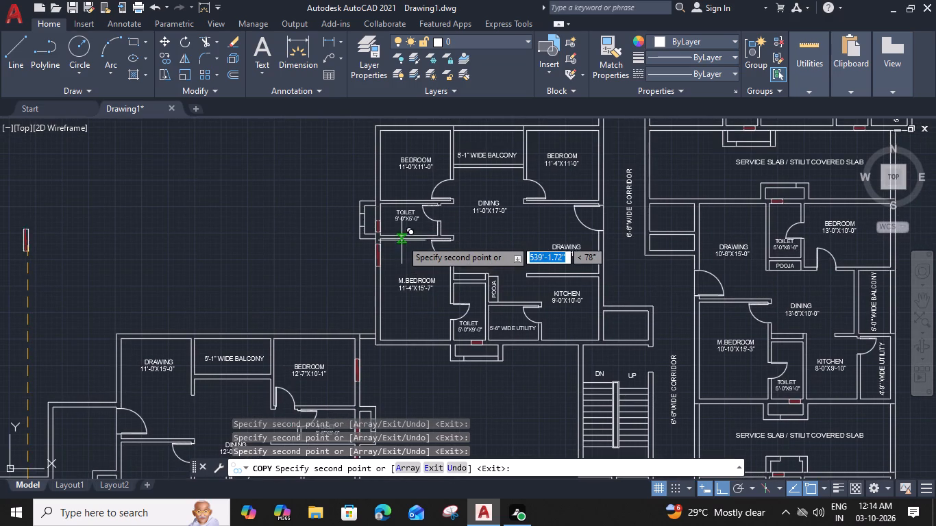
{"action": "middle_click_drag", "start_coordinate": [400, 191], "coordinate": [394, 238]}
{"action": "scroll", "coordinate": [385, 210], "scroll_direction": "up", "scroll_amount": 1}
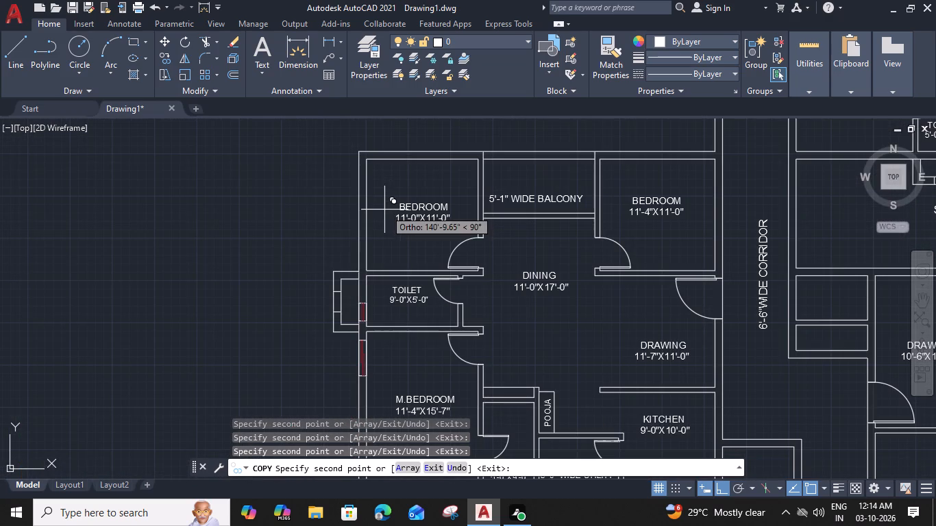
{"action": "left_click", "coordinate": [368, 214]}
{"action": "scroll", "coordinate": [369, 212], "scroll_direction": "down", "scroll_amount": 1}
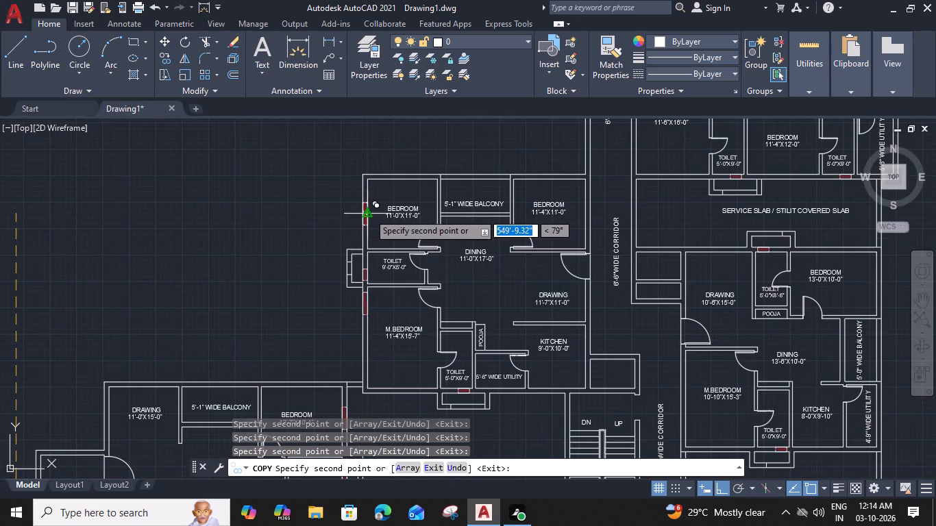
Place a window copy in the west wall of the 11'-1"X15'-7" DRAWING room in the northeast flat.
{"action": "middle_click_drag", "start_coordinate": [465, 223], "coordinate": [293, 249]}
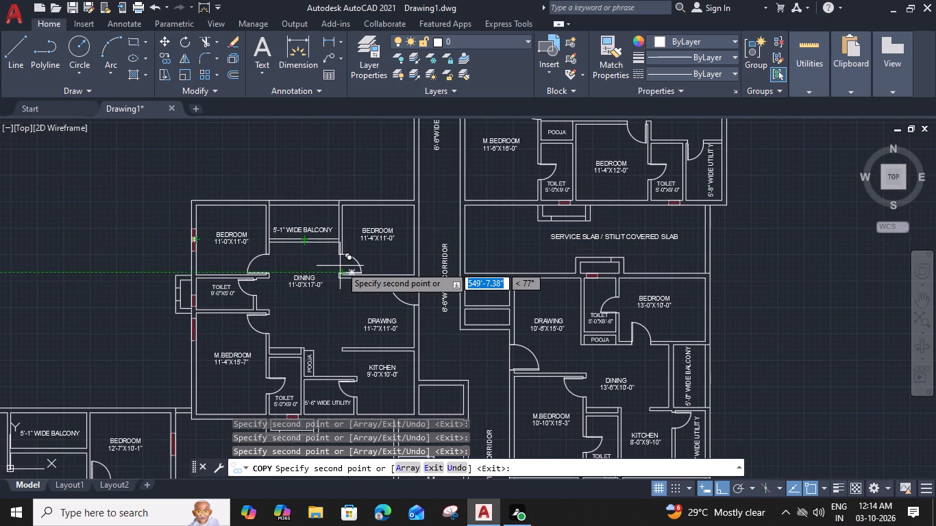
{"action": "middle_click_drag", "start_coordinate": [421, 227], "coordinate": [355, 268]}
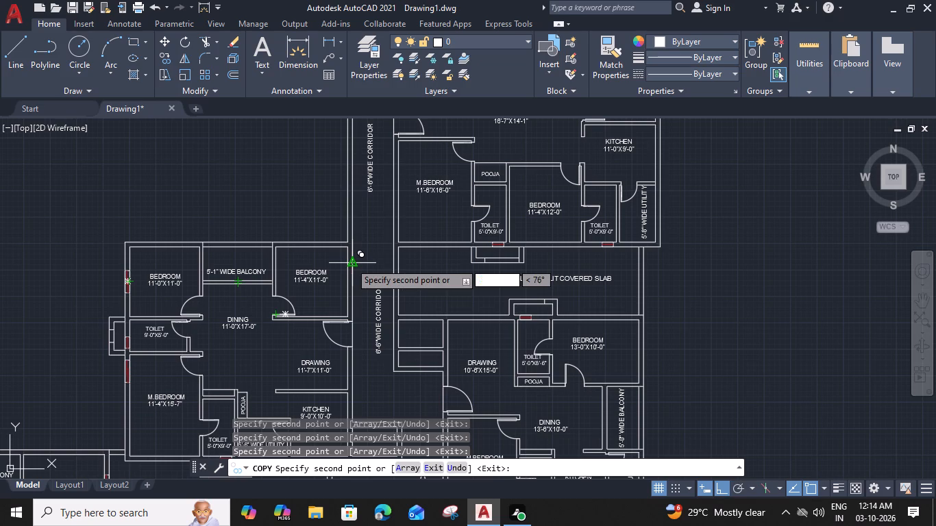
{"action": "middle_click_drag", "start_coordinate": [378, 220], "coordinate": [378, 218]}
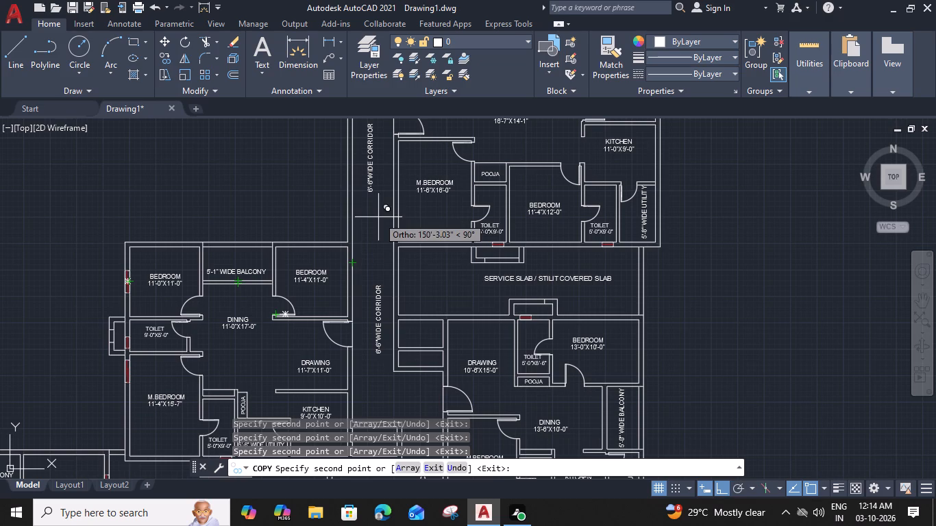
{"action": "middle_click_drag", "start_coordinate": [378, 218], "coordinate": [317, 323]}
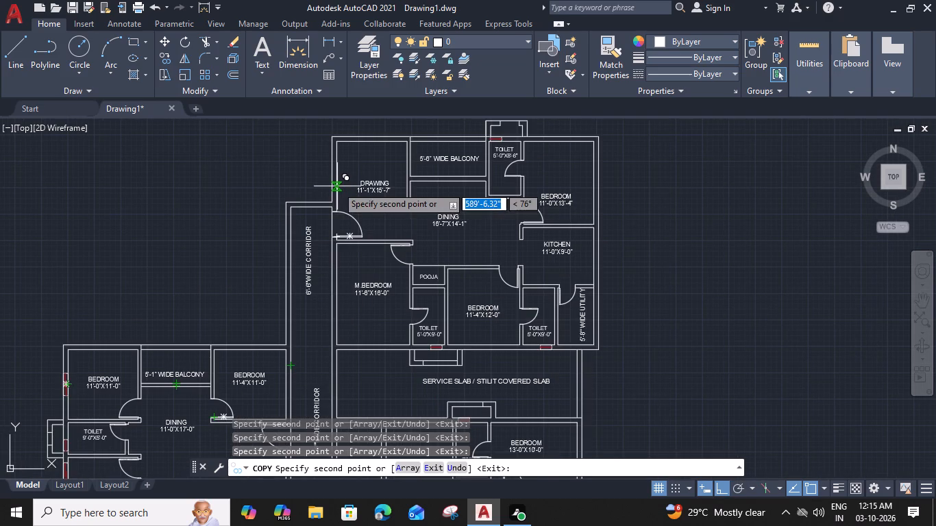
{"action": "left_click", "coordinate": [337, 186]}
Place window copies in the east walls of the 11'-0"X13'-4" BEDROOM and the 11'-0"X9'-0" KITCHEN.
{"action": "middle_click_drag", "start_coordinate": [387, 205], "coordinate": [356, 216]}
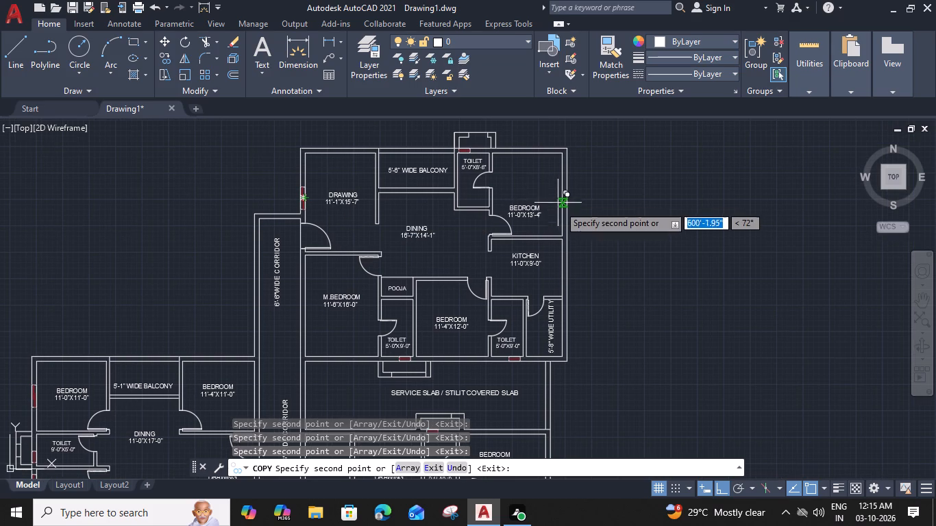
{"action": "scroll", "coordinate": [561, 208], "scroll_direction": "up", "scroll_amount": 2}
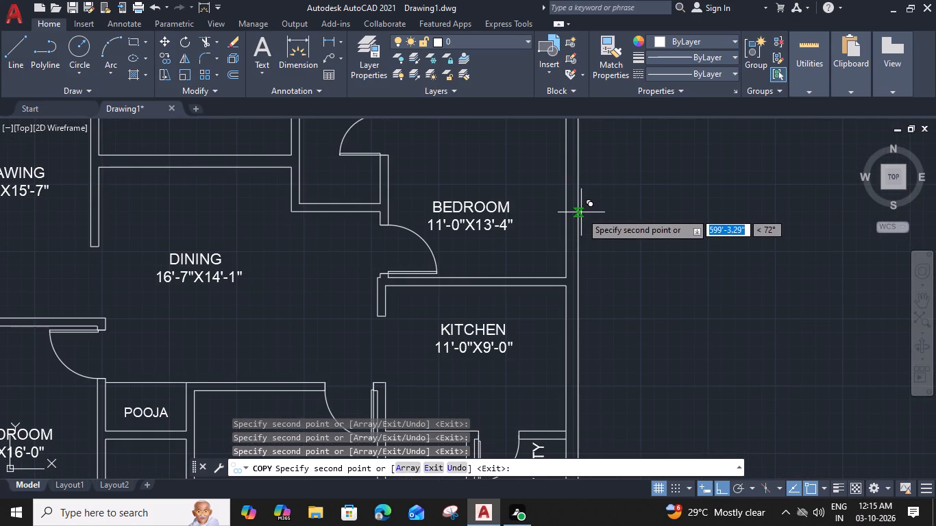
{"action": "left_click", "coordinate": [578, 202]}
{"action": "scroll", "coordinate": [579, 212], "scroll_direction": "down", "scroll_amount": 1}
{"action": "middle_click_drag", "start_coordinate": [586, 273], "coordinate": [584, 272]}
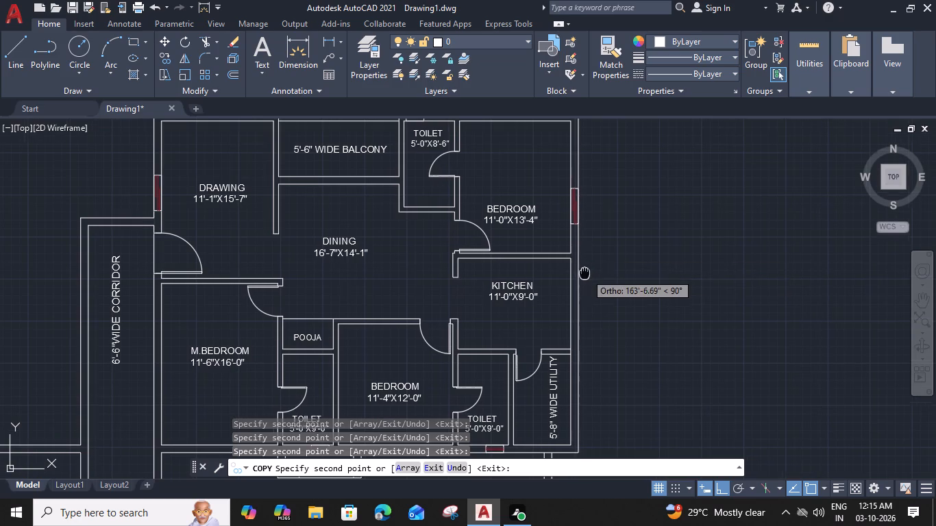
{"action": "middle_click_drag", "start_coordinate": [584, 272], "coordinate": [576, 240]}
{"action": "left_click", "coordinate": [570, 252]}
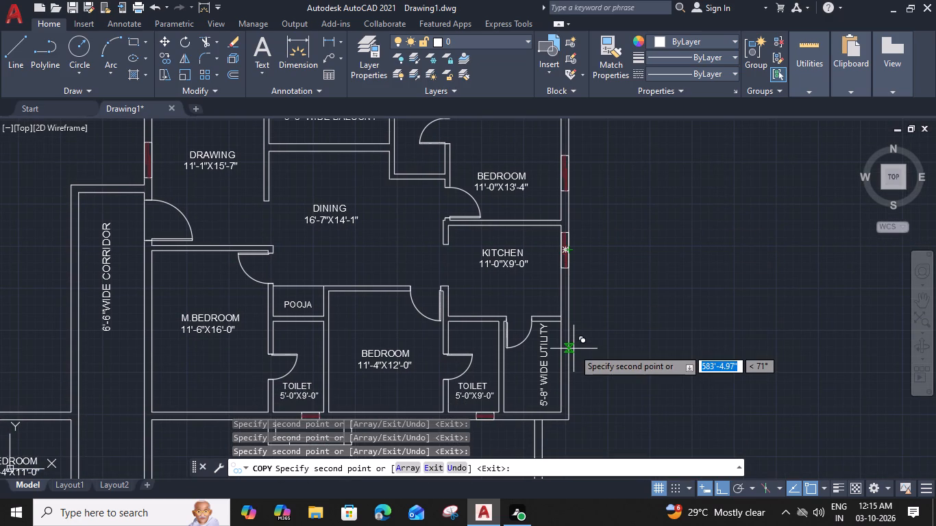
Place window copies in the east walls of the 13'-0"X10'-0" BEDROOMs in the two flats further south along the east side.
{"action": "middle_click_drag", "start_coordinate": [574, 362], "coordinate": [575, 185]}
{"action": "middle_click_drag", "start_coordinate": [561, 326], "coordinate": [560, 275]}
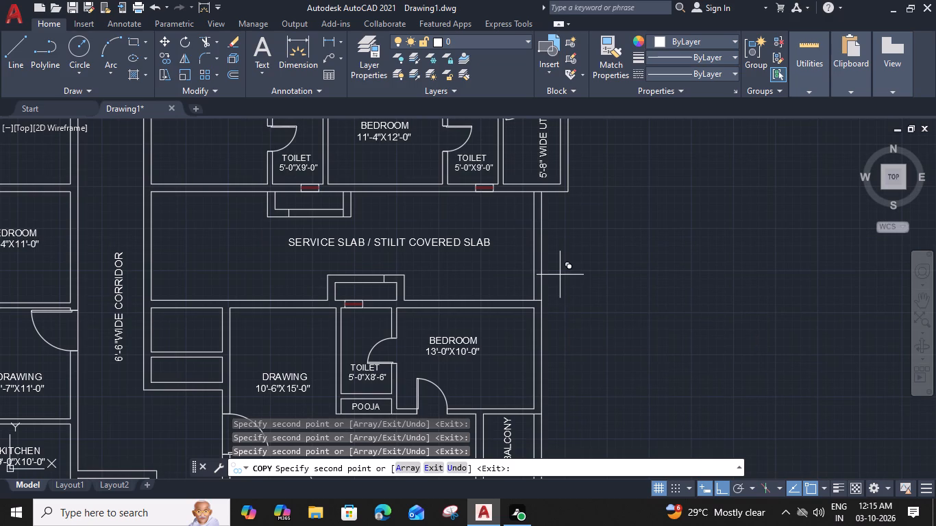
{"action": "left_click", "coordinate": [541, 349]}
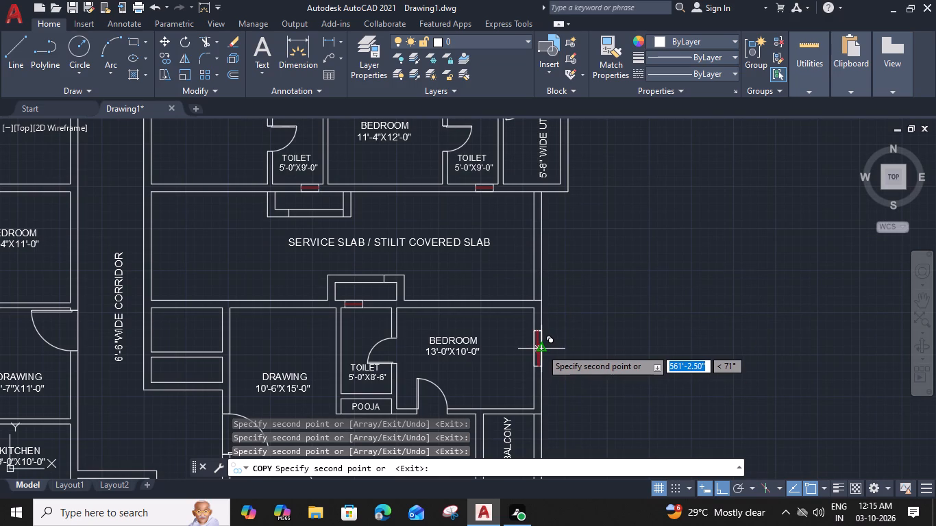
{"action": "scroll", "coordinate": [543, 351], "scroll_direction": "down", "scroll_amount": 1}
{"action": "middle_click_drag", "start_coordinate": [543, 354], "coordinate": [537, 277]}
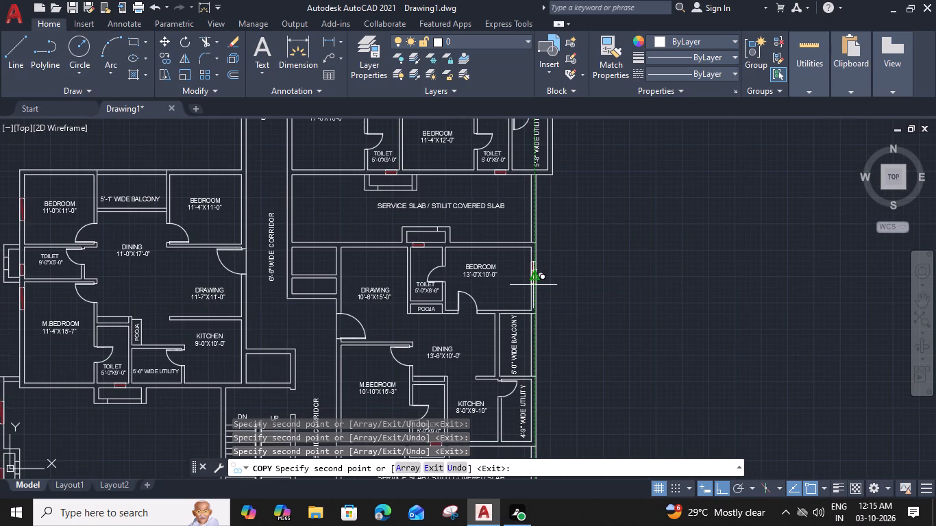
{"action": "middle_click_drag", "start_coordinate": [523, 329], "coordinate": [525, 261]}
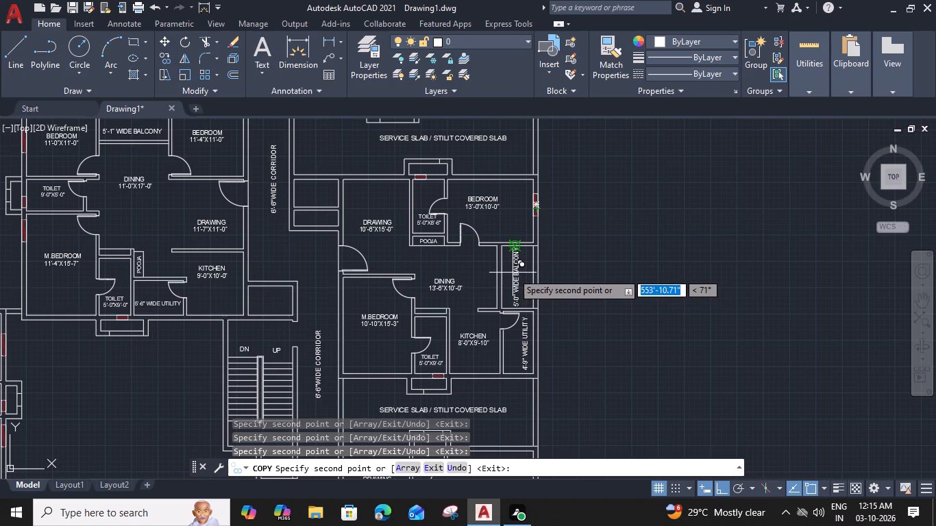
{"action": "middle_click_drag", "start_coordinate": [525, 409], "coordinate": [517, 210]}
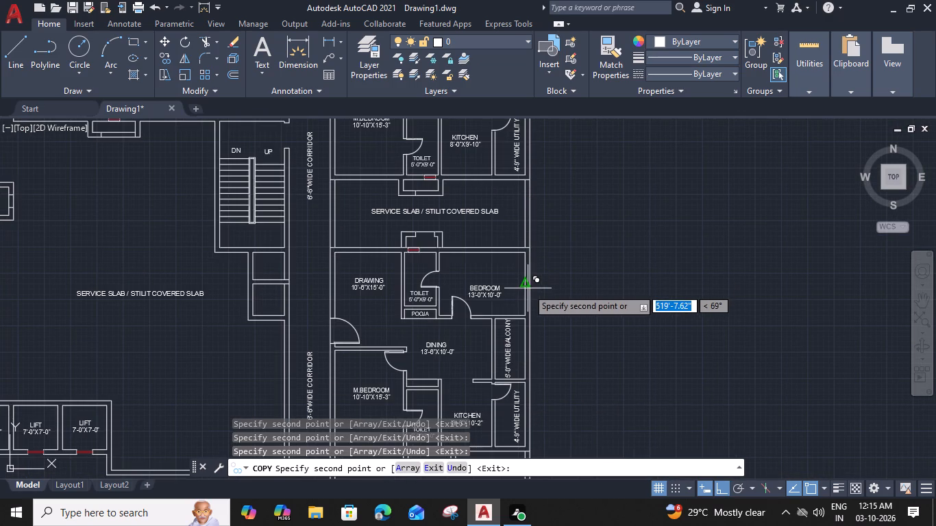
{"action": "left_click", "coordinate": [530, 284]}
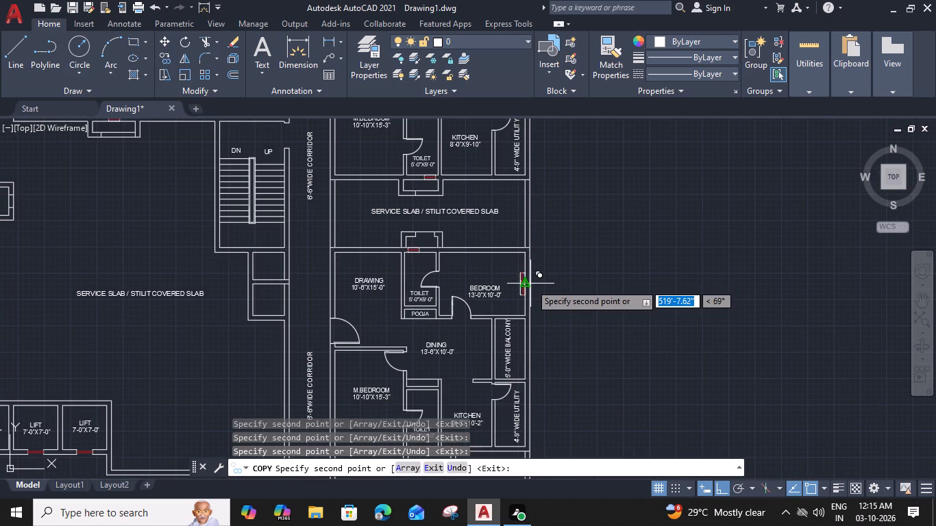
{"action": "scroll", "coordinate": [531, 284], "scroll_direction": "up", "scroll_amount": 2}
{"action": "left_click", "coordinate": [528, 280]}
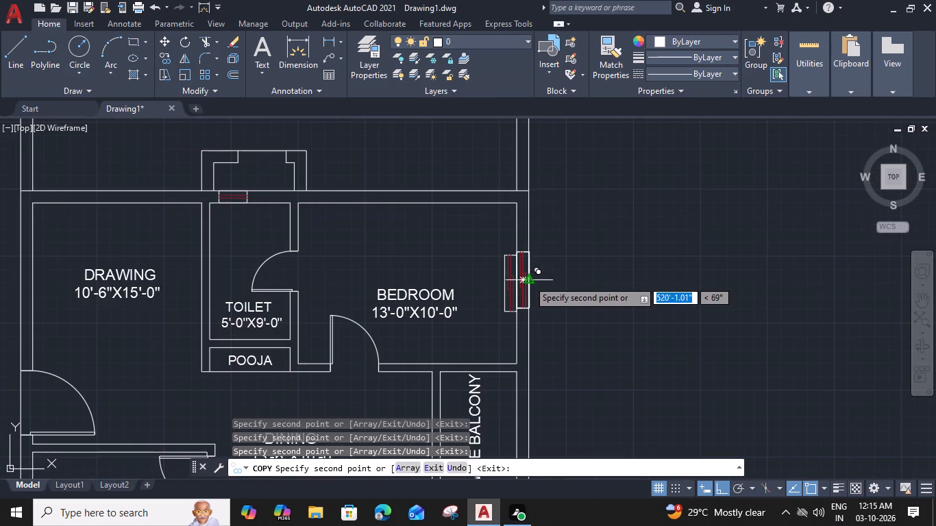
Place a window copy in the east wall of the 11'-0"X12'-0" BEDROOM above the 7'-0"X6'-0" TOILET and end the Copy command.
{"action": "scroll", "coordinate": [525, 290], "scroll_direction": "down", "scroll_amount": 2}
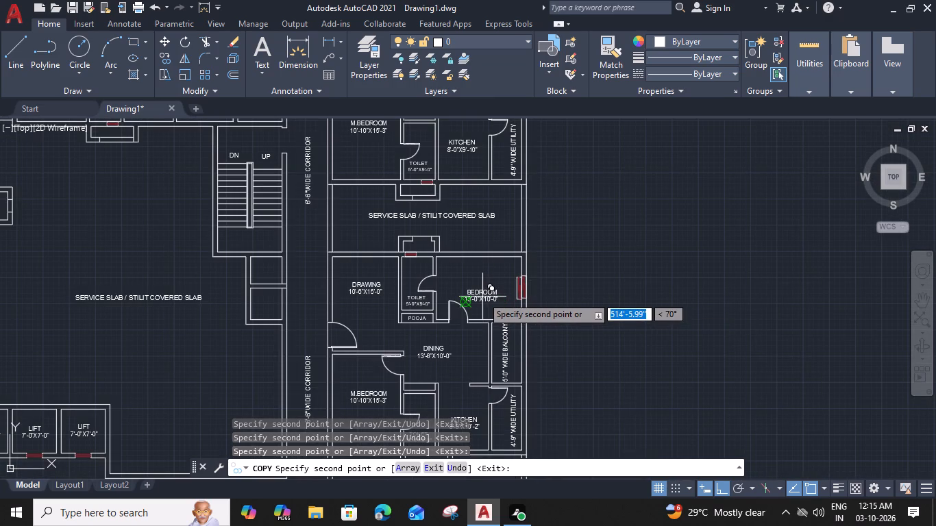
{"action": "middle_click_drag", "start_coordinate": [477, 335], "coordinate": [477, 333]}
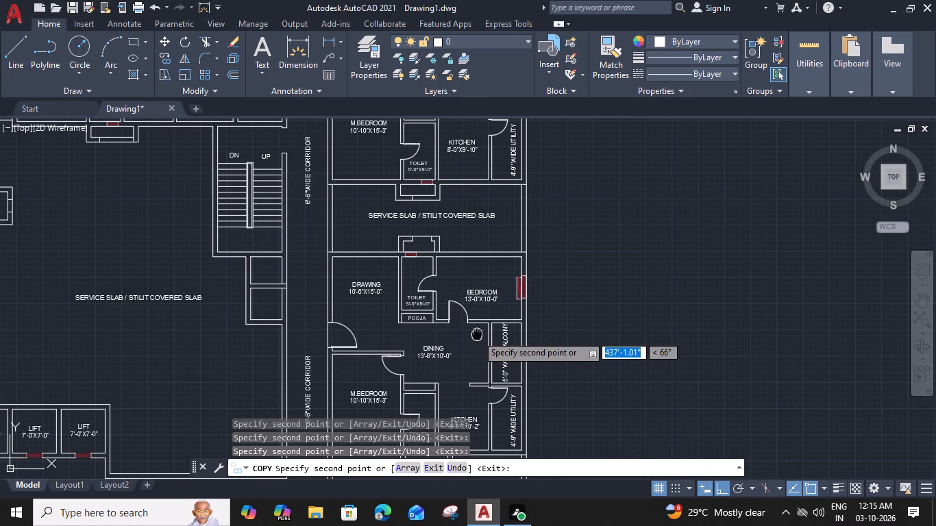
{"action": "middle_click_drag", "start_coordinate": [477, 333], "coordinate": [510, 253]}
{"action": "middle_click_drag", "start_coordinate": [519, 396], "coordinate": [505, 290]}
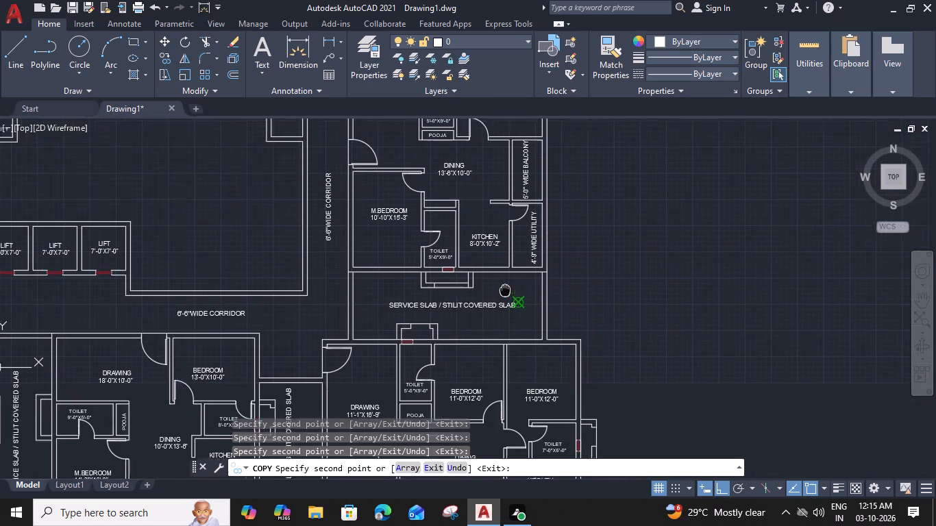
{"action": "middle_click_drag", "start_coordinate": [505, 290], "coordinate": [496, 244]}
{"action": "middle_click_drag", "start_coordinate": [500, 357], "coordinate": [493, 304]}
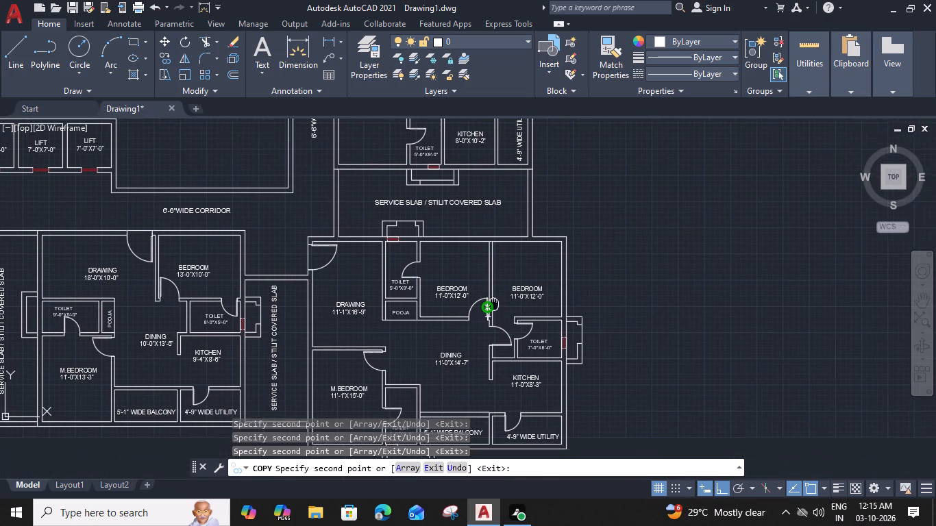
{"action": "middle_click_drag", "start_coordinate": [493, 304], "coordinate": [484, 295]}
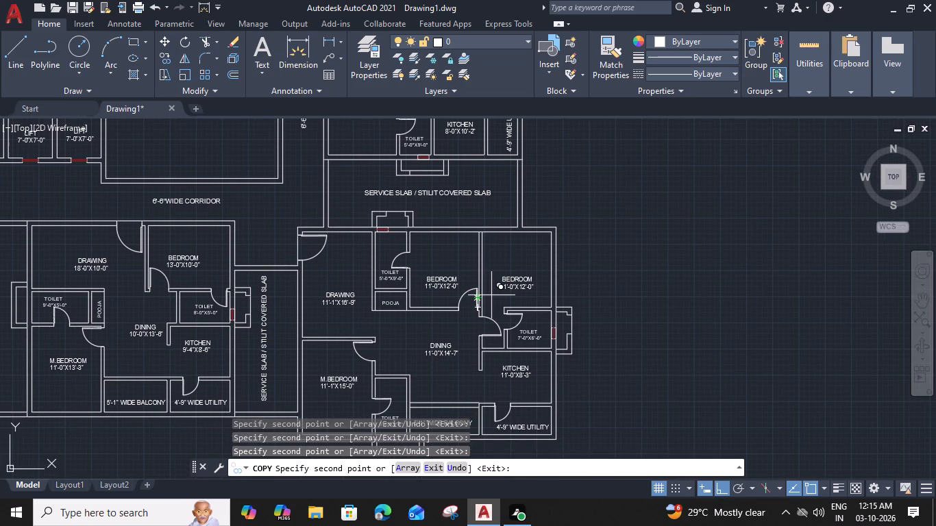
{"action": "scroll", "coordinate": [564, 300], "scroll_direction": "up", "scroll_amount": 1}
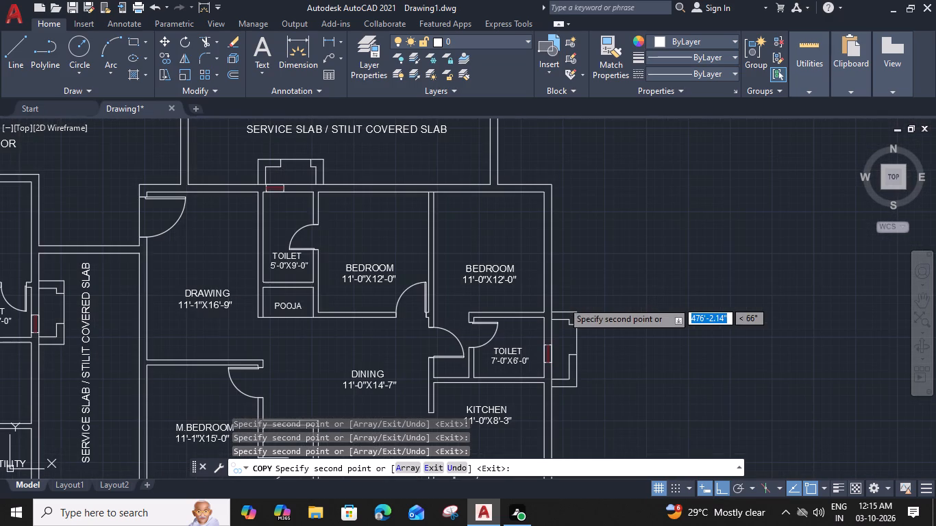
{"action": "left_click", "coordinate": [552, 285]}
{"action": "scroll", "coordinate": [561, 297], "scroll_direction": "down", "scroll_amount": 2}
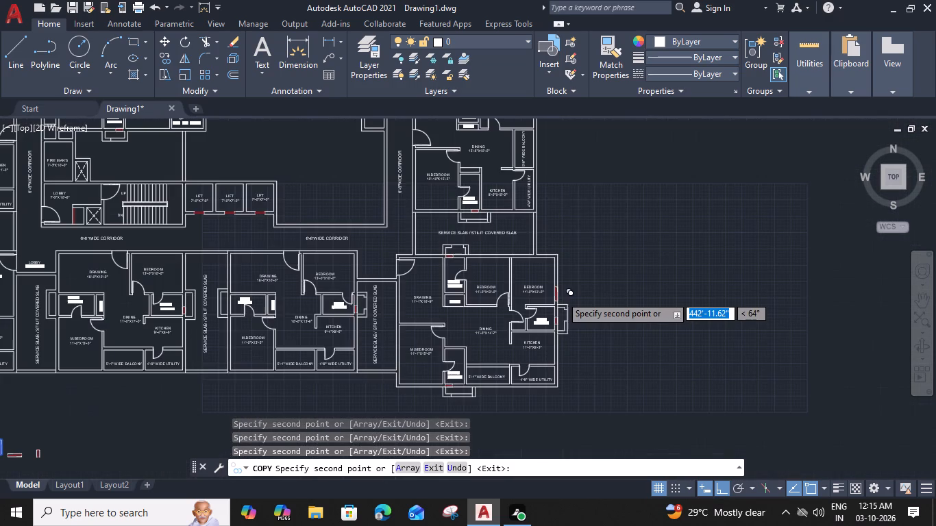
{"action": "middle_click_drag", "start_coordinate": [535, 343], "coordinate": [532, 305]}
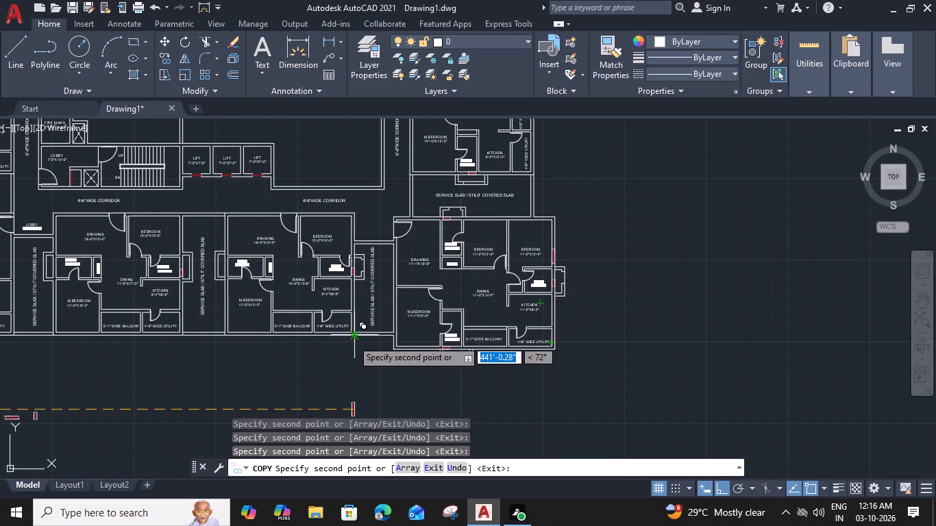
{"action": "key", "text": "Escape"}
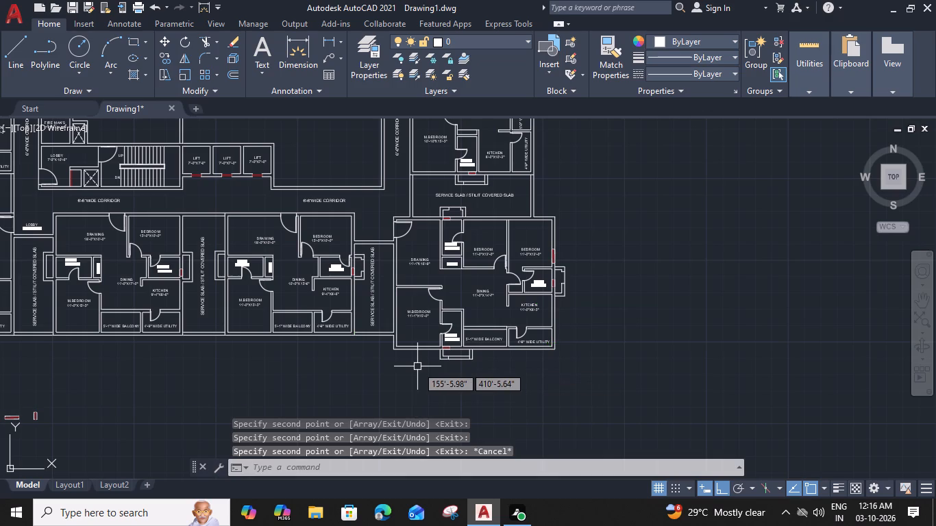
Delete the misplaced window copy just inside the east wall of the southern 13'-0"X10'-0" BEDROOM.
{"action": "middle_click_drag", "start_coordinate": [510, 218], "coordinate": [460, 404]}
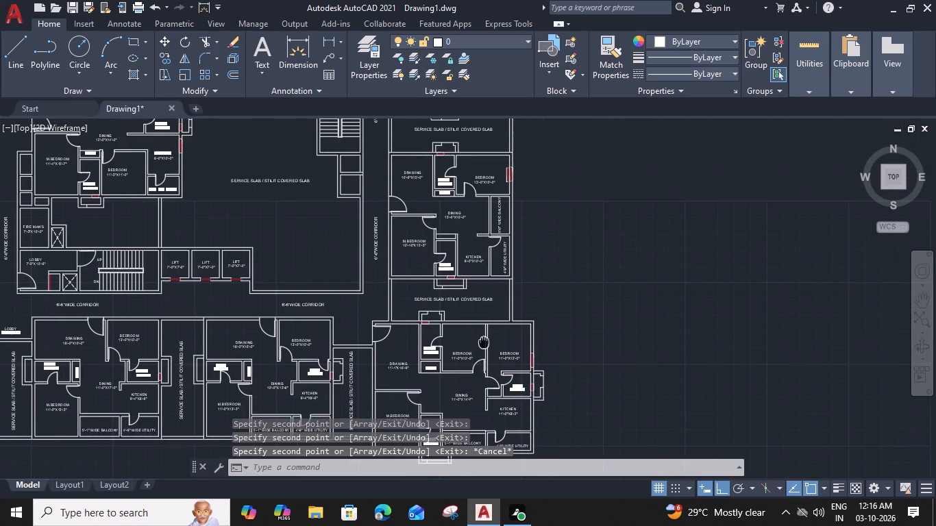
{"action": "scroll", "coordinate": [467, 246], "scroll_direction": "up", "scroll_amount": 4}
{"action": "left_click_drag", "start_coordinate": [536, 250], "coordinate": [536, 261]}
{"action": "left_click", "coordinate": [524, 330]}
{"action": "key", "text": "Delete"}
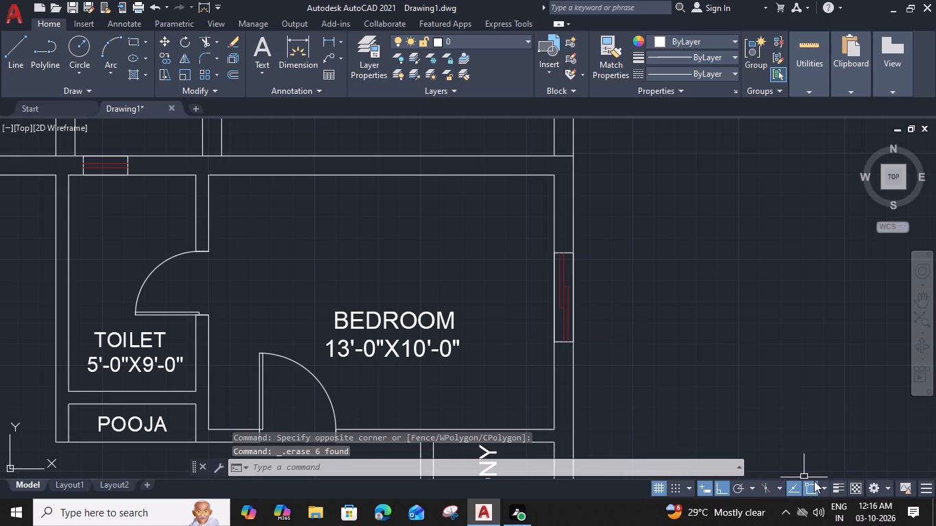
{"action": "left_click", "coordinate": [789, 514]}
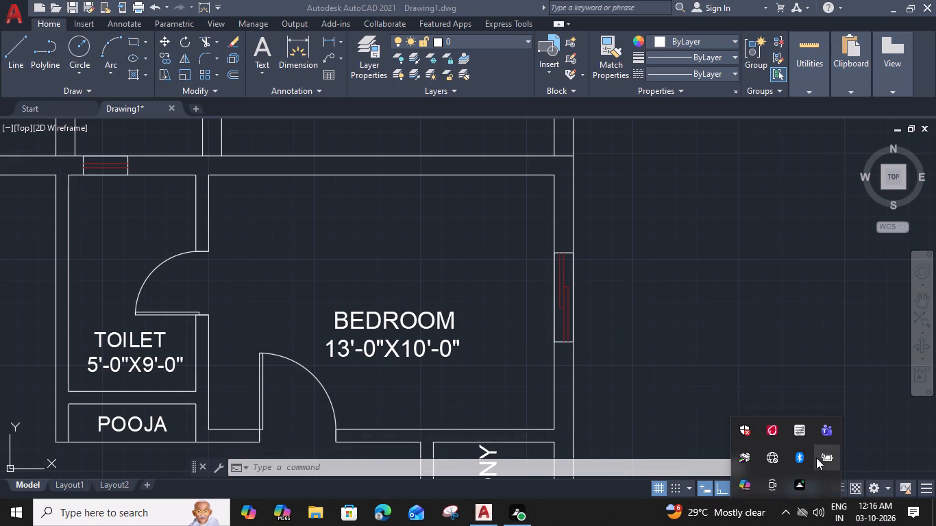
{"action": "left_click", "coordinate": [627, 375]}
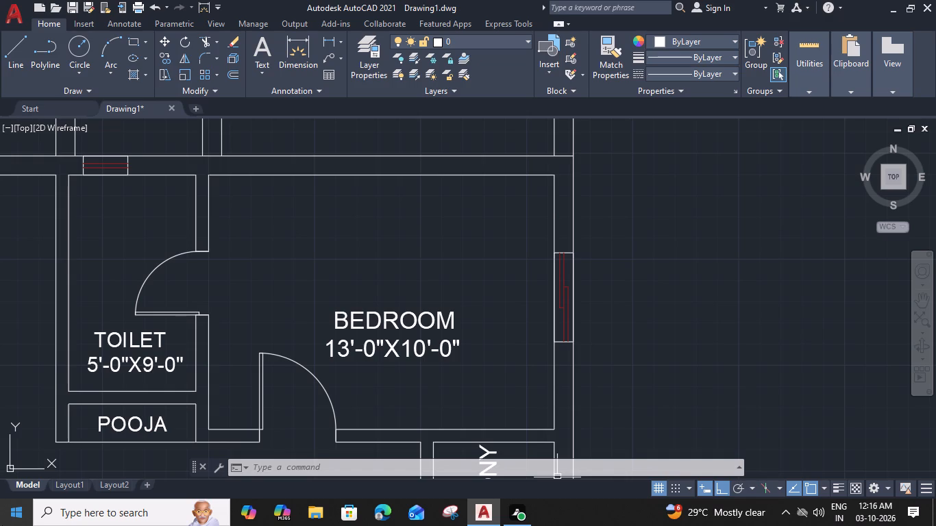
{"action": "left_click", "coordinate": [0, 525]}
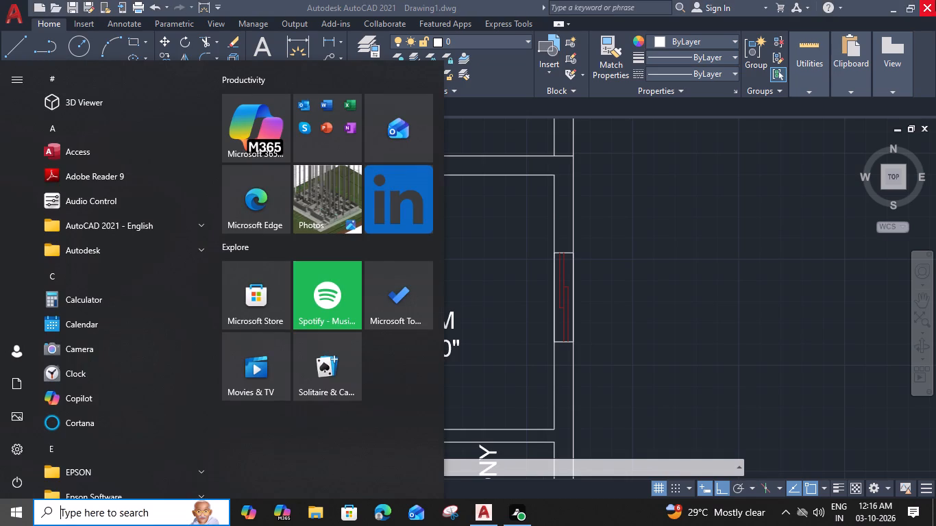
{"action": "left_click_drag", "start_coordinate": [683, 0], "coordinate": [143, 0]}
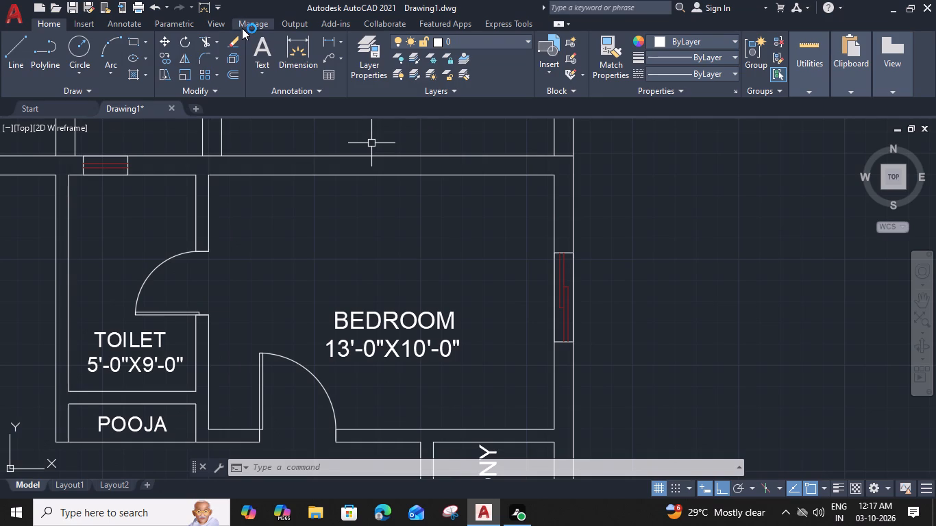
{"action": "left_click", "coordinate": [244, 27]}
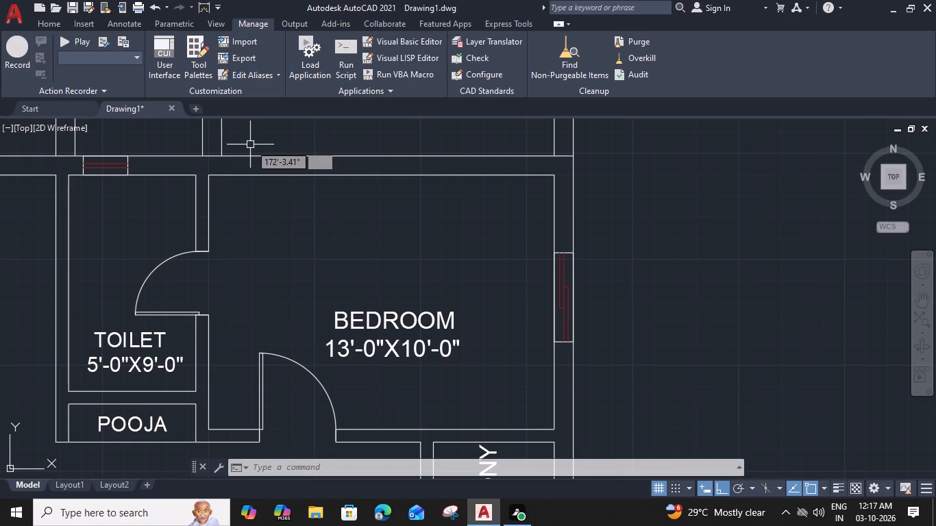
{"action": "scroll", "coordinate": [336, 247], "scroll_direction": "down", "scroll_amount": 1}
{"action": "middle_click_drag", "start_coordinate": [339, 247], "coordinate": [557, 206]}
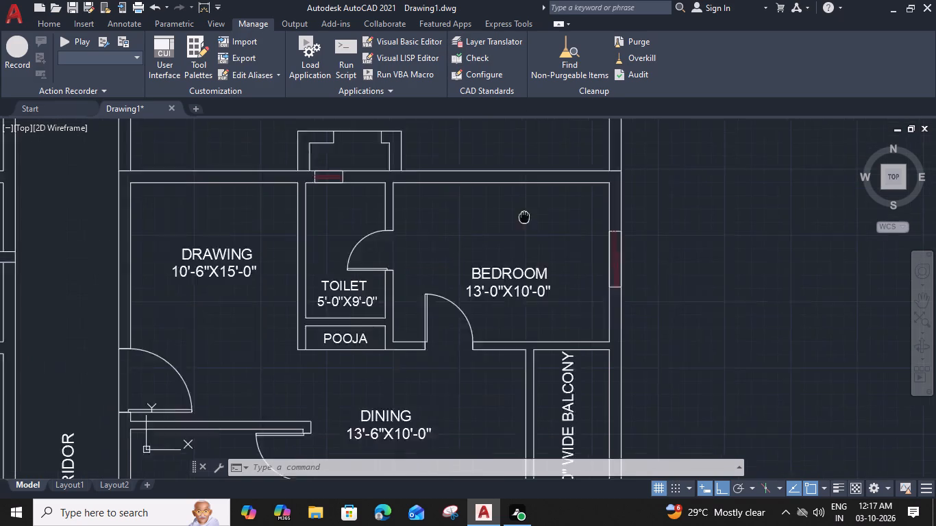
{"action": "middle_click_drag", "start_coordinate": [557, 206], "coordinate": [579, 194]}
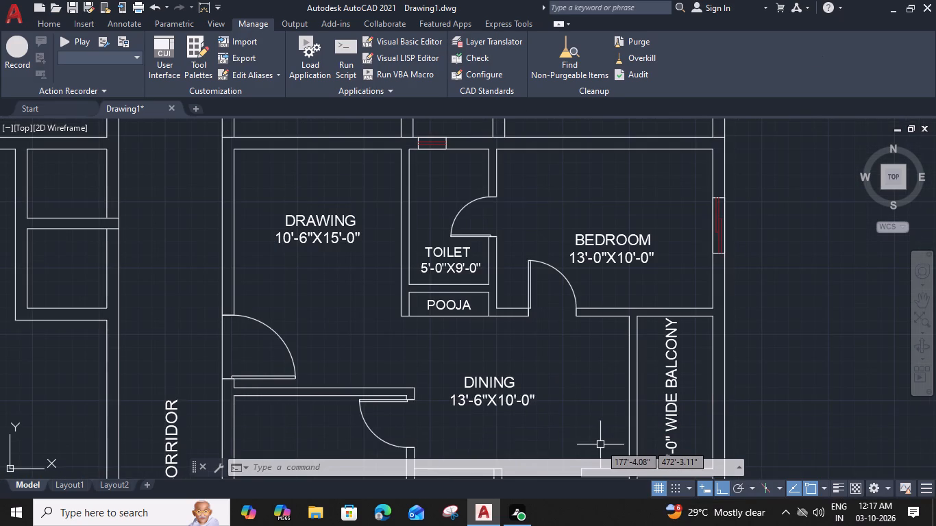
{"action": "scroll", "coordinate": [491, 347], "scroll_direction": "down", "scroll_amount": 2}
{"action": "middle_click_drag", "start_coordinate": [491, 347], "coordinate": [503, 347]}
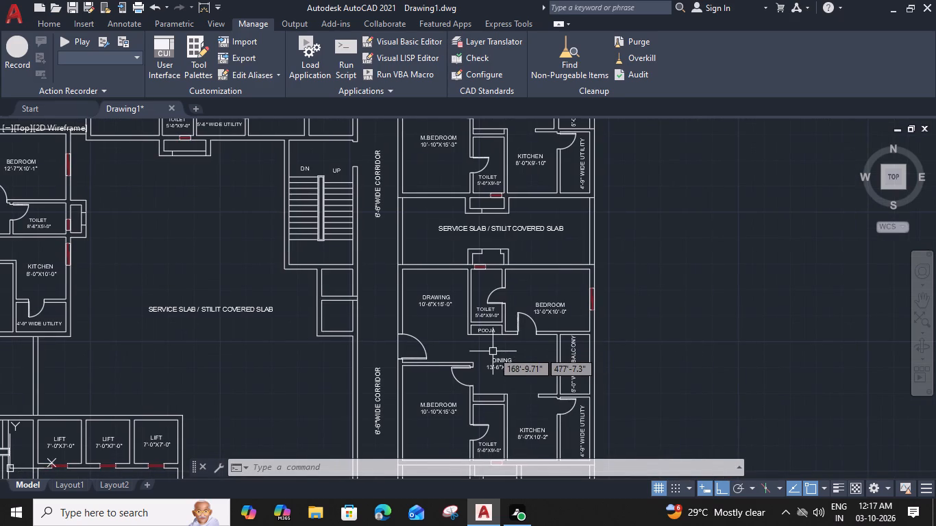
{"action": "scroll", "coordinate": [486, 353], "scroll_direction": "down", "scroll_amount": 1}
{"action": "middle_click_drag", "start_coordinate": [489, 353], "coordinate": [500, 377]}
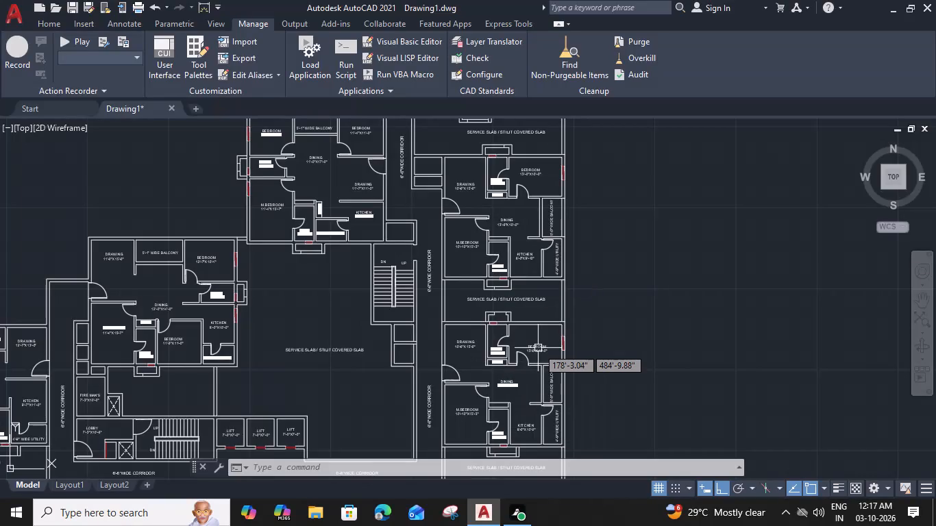
Copy the loose horizontal window symbol from its top midpoint into the south wall of the 14'-0"X12'-4" M.BEDROOM, near the toilet.
{"action": "scroll", "coordinate": [538, 354], "scroll_direction": "down", "scroll_amount": 1}
{"action": "middle_click_drag", "start_coordinate": [541, 353], "coordinate": [705, 163]}
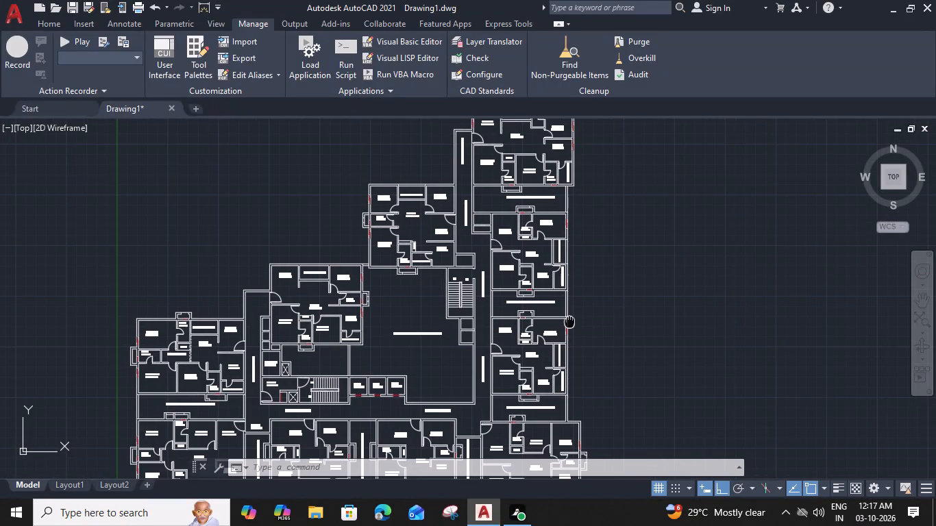
{"action": "middle_click_drag", "start_coordinate": [437, 375], "coordinate": [519, 355]}
{"action": "scroll", "coordinate": [488, 356], "scroll_direction": "up", "scroll_amount": 4}
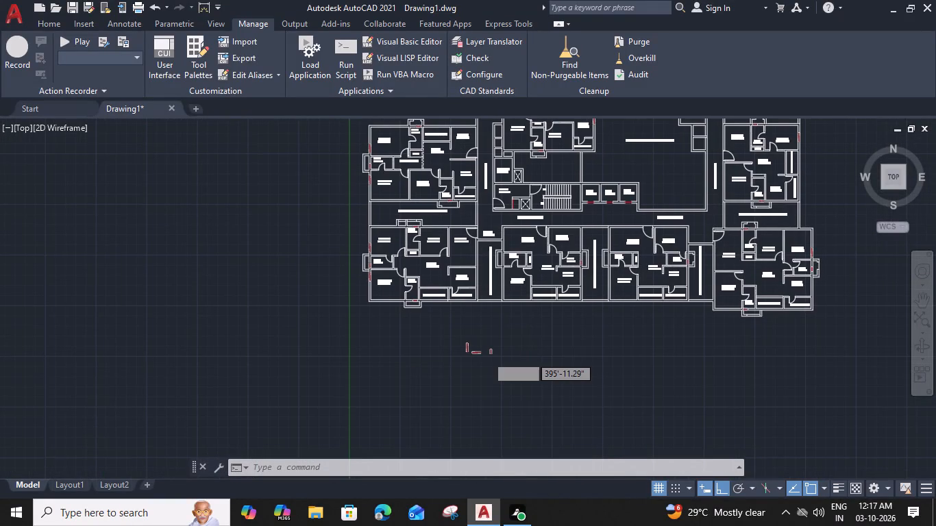
{"action": "left_click", "coordinate": [466, 331]}
{"action": "left_click", "coordinate": [430, 362]}
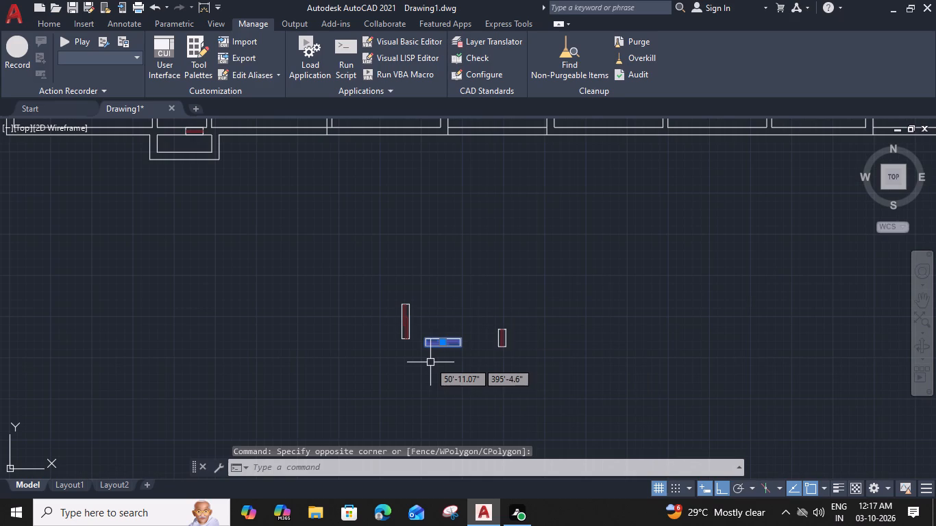
{"action": "key", "text": "c"}
{"action": "type", "text": "O"}
{"action": "key", "text": "space"}
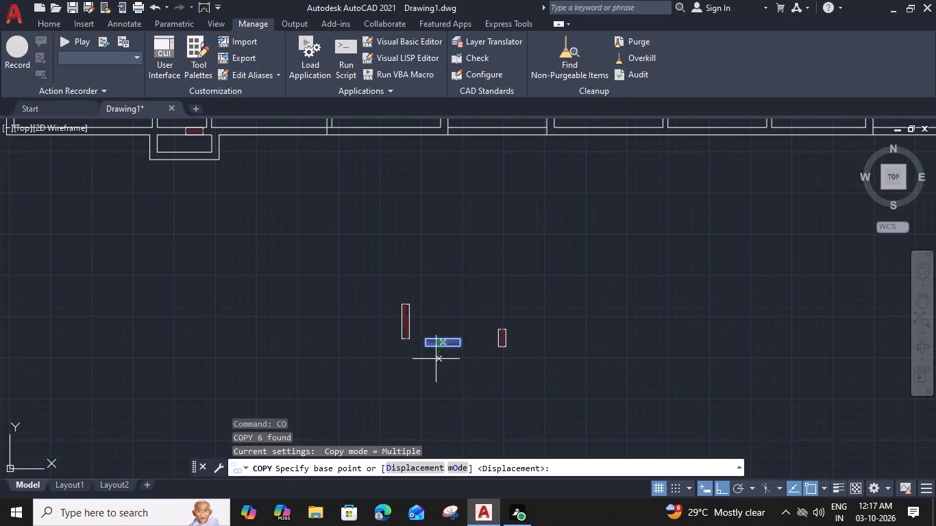
{"action": "scroll", "coordinate": [447, 343], "scroll_direction": "up", "scroll_amount": 3}
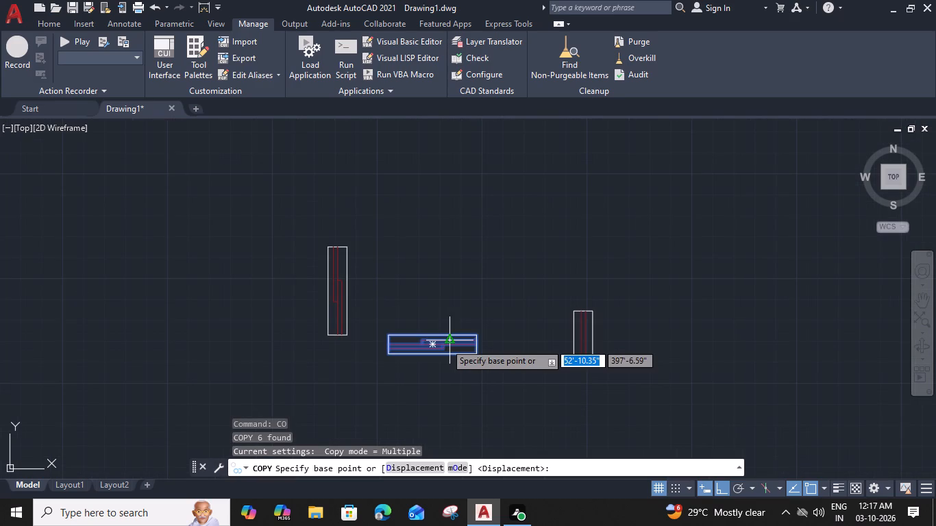
{"action": "left_click", "coordinate": [432, 334]}
{"action": "scroll", "coordinate": [432, 334], "scroll_direction": "down", "scroll_amount": 4}
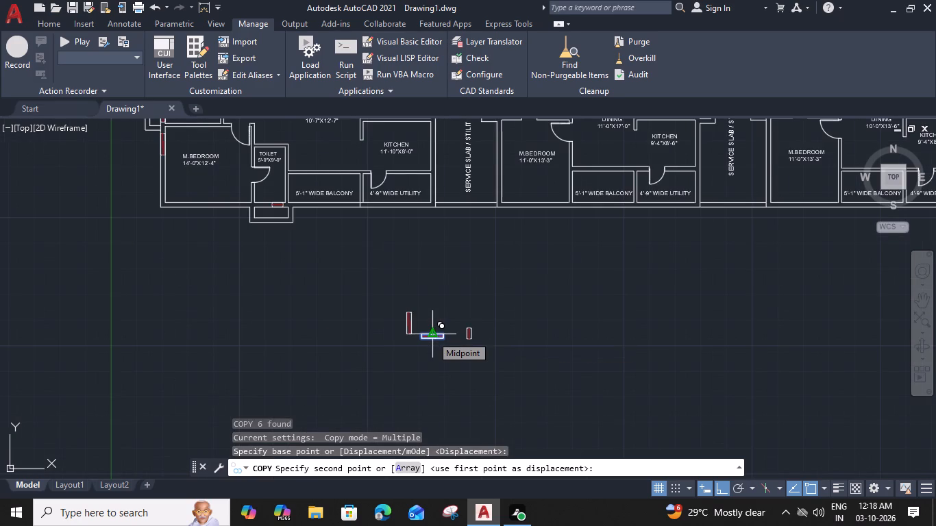
{"action": "scroll", "coordinate": [432, 336], "scroll_direction": "down", "scroll_amount": 2}
{"action": "middle_click_drag", "start_coordinate": [347, 333], "coordinate": [469, 337]}
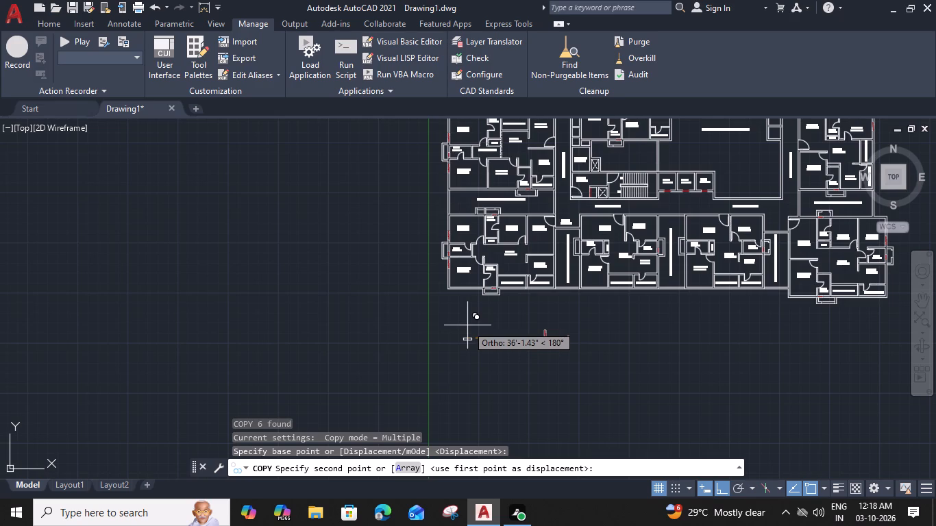
{"action": "scroll", "coordinate": [485, 302], "scroll_direction": "up", "scroll_amount": 4}
{"action": "middle_click_drag", "start_coordinate": [449, 248], "coordinate": [500, 314]}
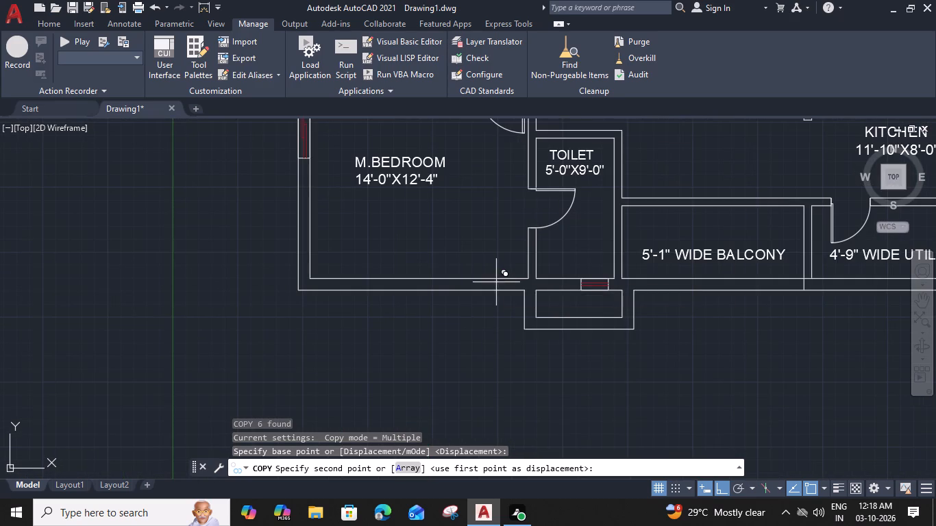
{"action": "left_click", "coordinate": [491, 277]}
Place a horizontal window copy in the south wall of the 15'-7"X12'-0" M.BEDROOM, above the service slab.
{"action": "scroll", "coordinate": [492, 285], "scroll_direction": "down", "scroll_amount": 2}
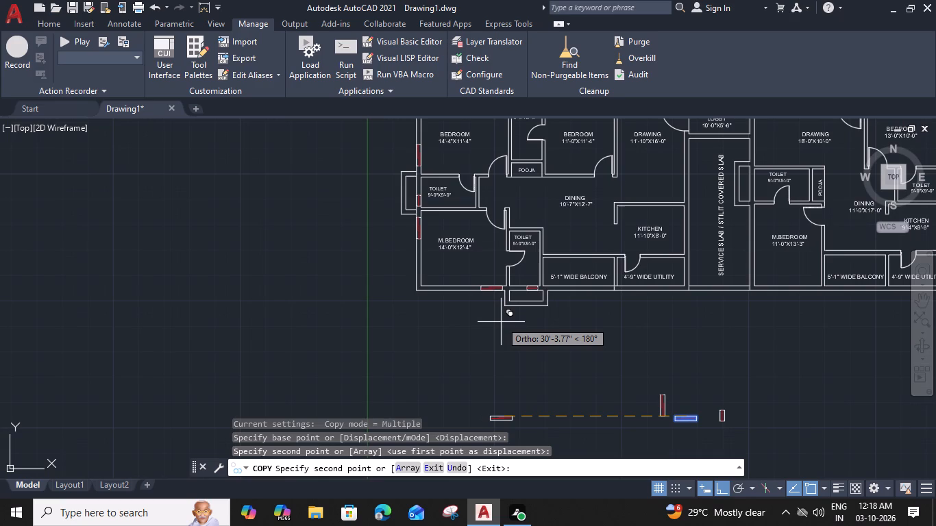
{"action": "middle_click_drag", "start_coordinate": [500, 293], "coordinate": [504, 434]}
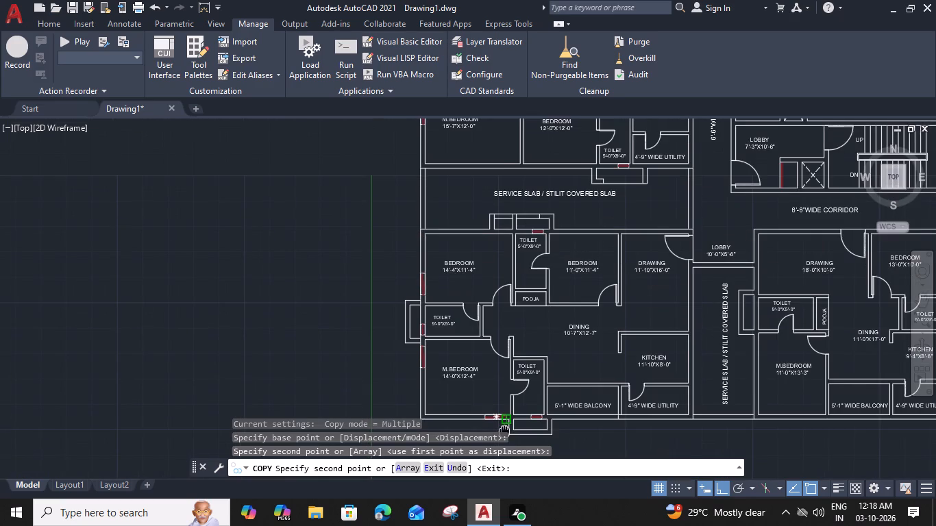
{"action": "middle_click_drag", "start_coordinate": [505, 188], "coordinate": [506, 238]}
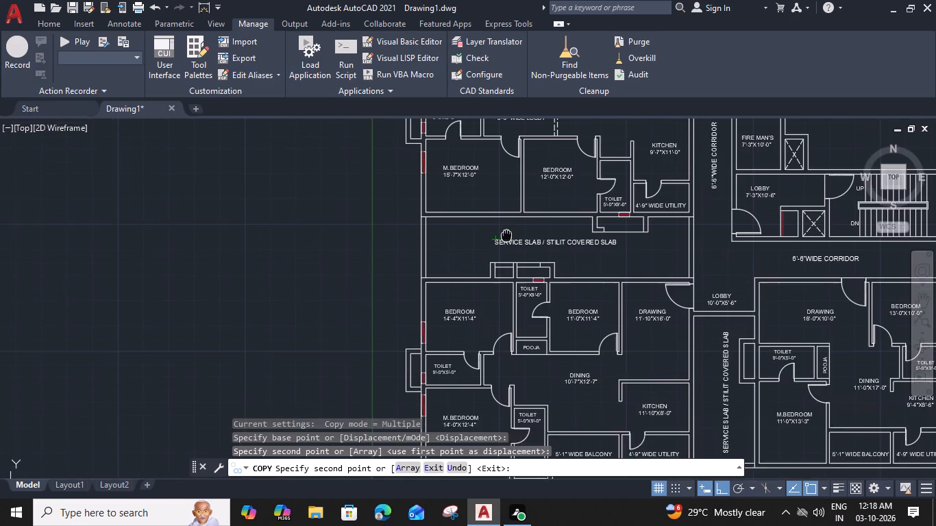
{"action": "middle_click_drag", "start_coordinate": [506, 238], "coordinate": [506, 238]}
{"action": "scroll", "coordinate": [506, 227], "scroll_direction": "up", "scroll_amount": 1}
{"action": "left_click", "coordinate": [504, 225]}
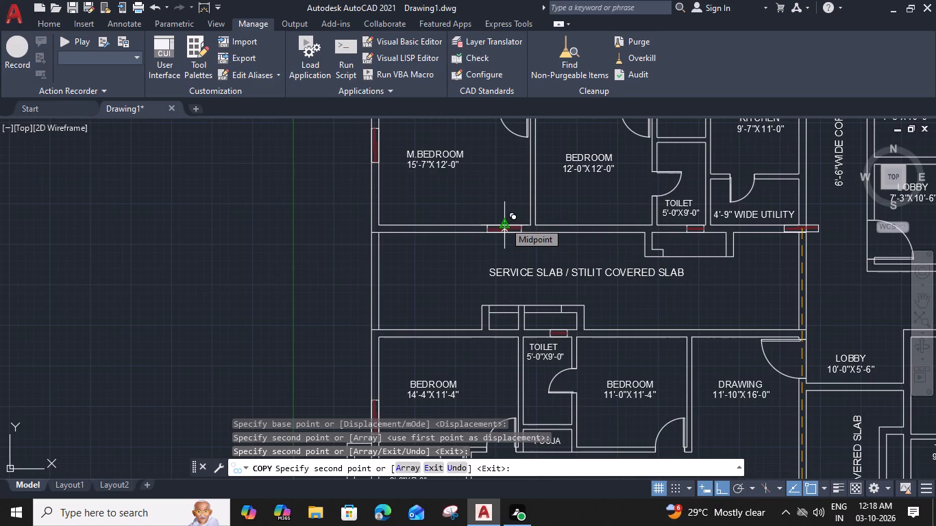
Place horizontal window copies in the south walls of the two 11'-4"X15'-7" M.BEDROOMs, beside their 5'-0"X9'-0" toilets.
{"action": "scroll", "coordinate": [504, 222], "scroll_direction": "down", "scroll_amount": 1}
{"action": "middle_click_drag", "start_coordinate": [505, 222], "coordinate": [501, 290]}
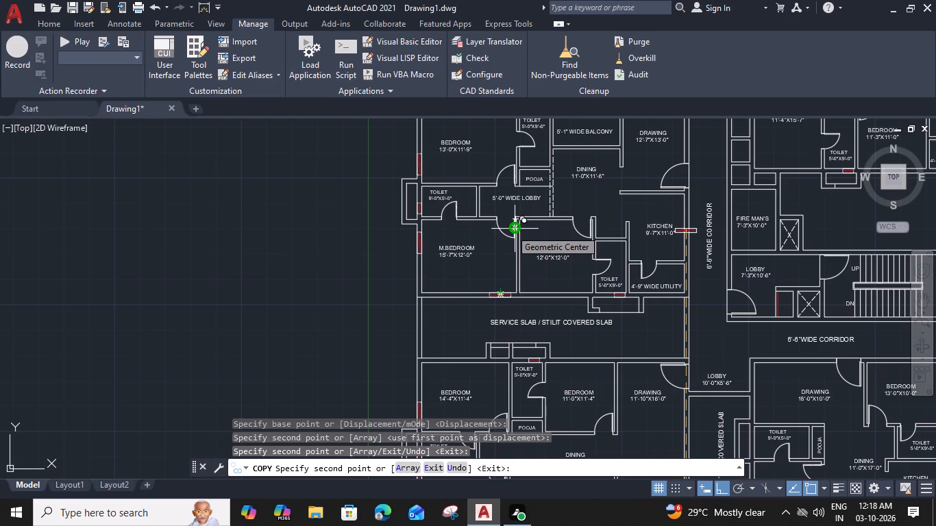
{"action": "middle_click_drag", "start_coordinate": [604, 234], "coordinate": [483, 250]}
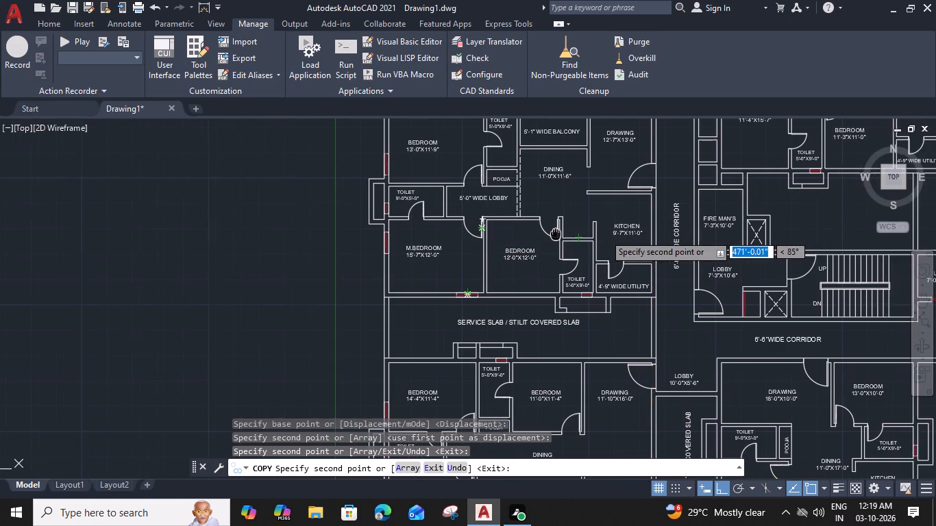
{"action": "middle_click_drag", "start_coordinate": [483, 250], "coordinate": [453, 271]}
{"action": "middle_click_drag", "start_coordinate": [666, 218], "coordinate": [635, 228]}
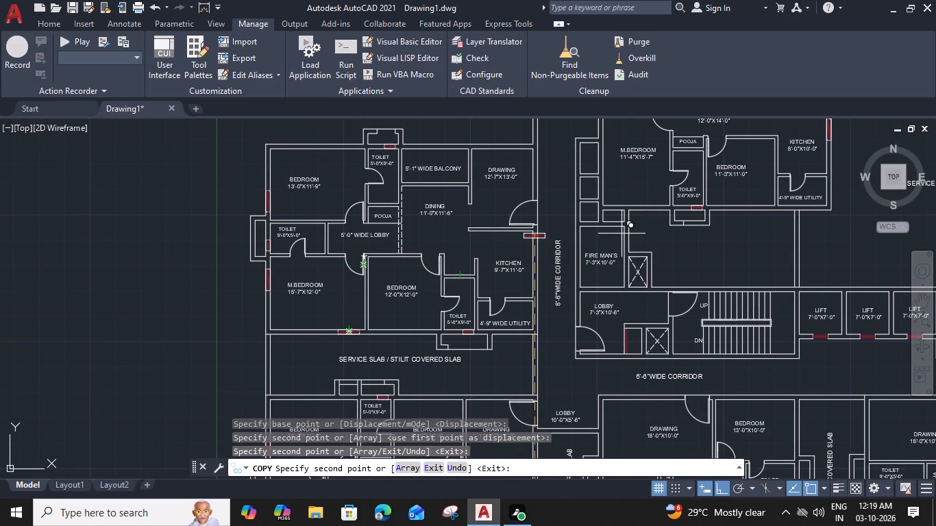
{"action": "middle_click_drag", "start_coordinate": [635, 228], "coordinate": [645, 238]}
{"action": "scroll", "coordinate": [640, 227], "scroll_direction": "up", "scroll_amount": 2}
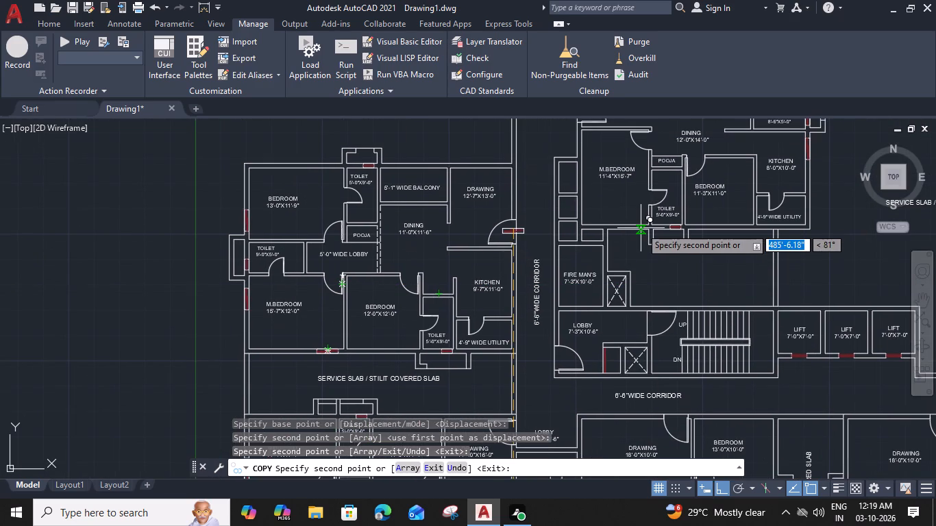
{"action": "left_click", "coordinate": [628, 221]}
{"action": "scroll", "coordinate": [631, 231], "scroll_direction": "down", "scroll_amount": 2}
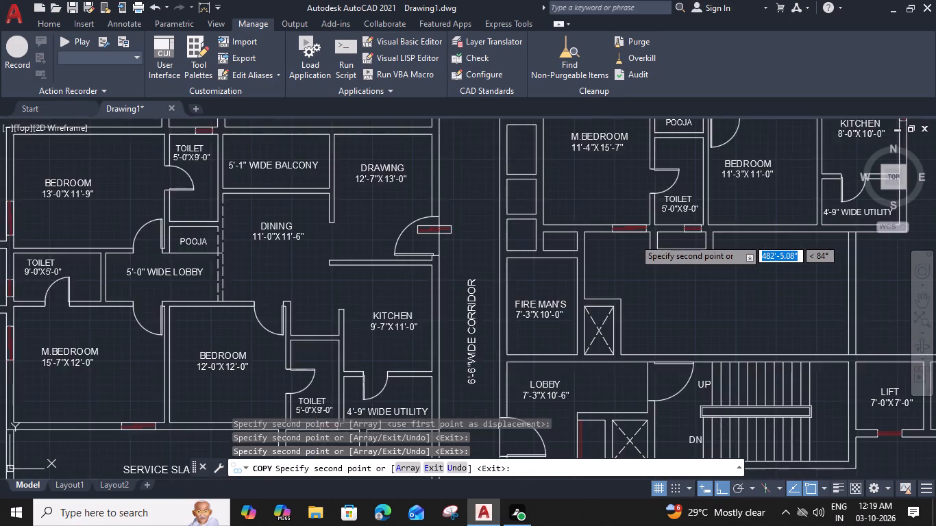
{"action": "middle_click_drag", "start_coordinate": [694, 249], "coordinate": [388, 442]}
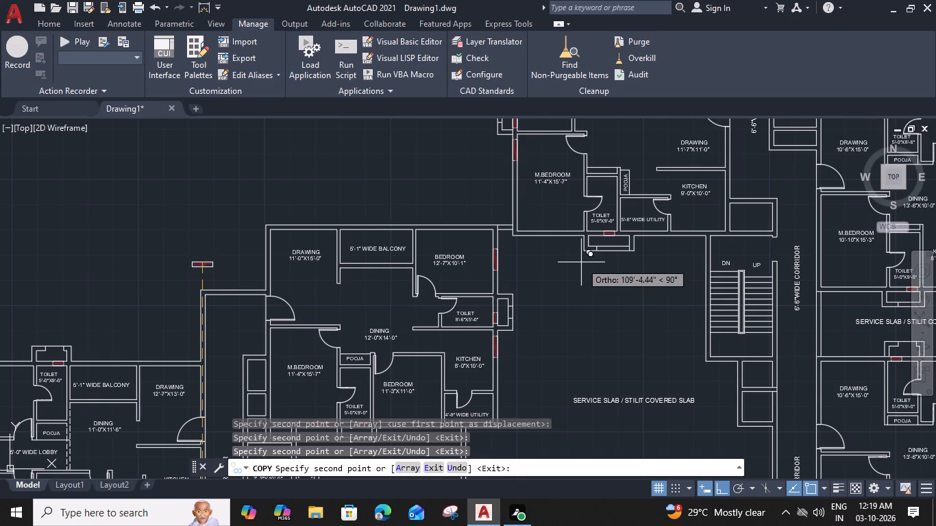
{"action": "scroll", "coordinate": [570, 232], "scroll_direction": "up", "scroll_amount": 2}
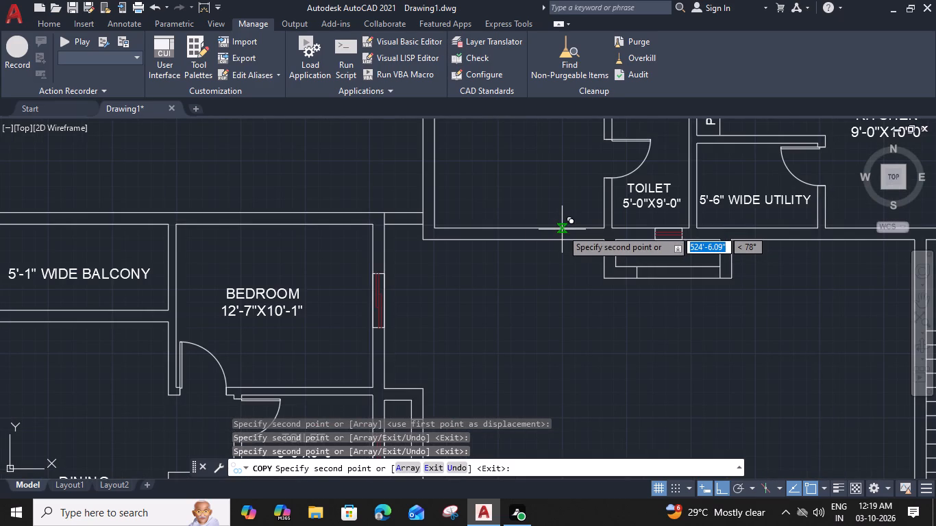
{"action": "left_click", "coordinate": [562, 229]}
Place a horizontal window copy in the south wall of the 11'-6"X16'-0" M.BEDROOM in the northern flat.
{"action": "scroll", "coordinate": [562, 229], "scroll_direction": "down", "scroll_amount": 2}
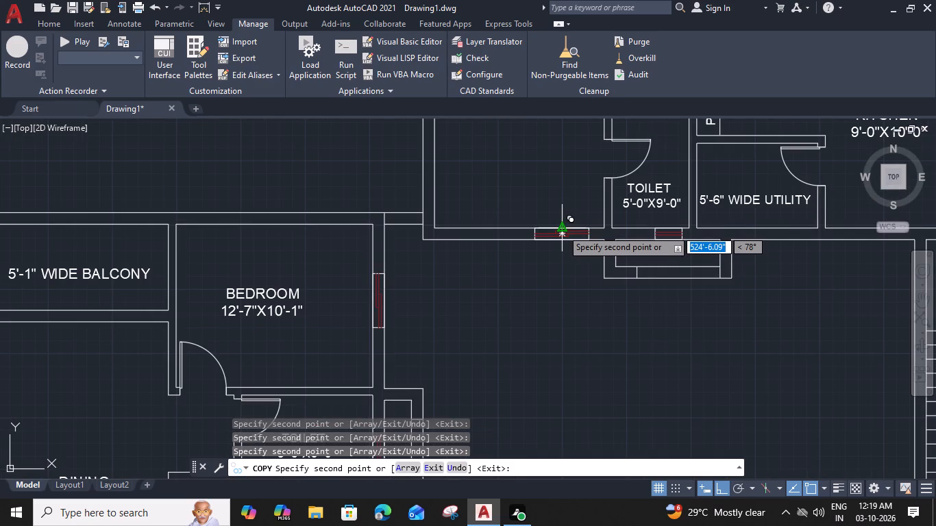
{"action": "middle_click_drag", "start_coordinate": [635, 270], "coordinate": [390, 412]}
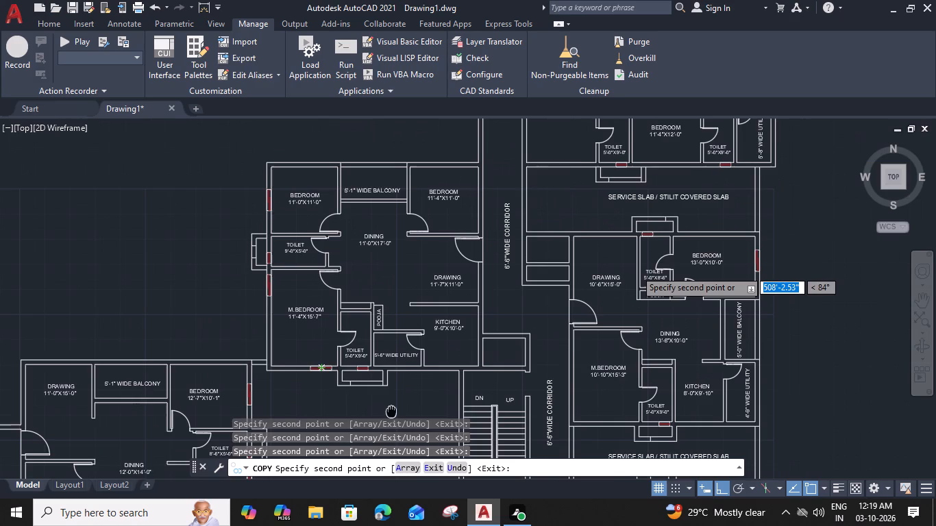
{"action": "middle_click_drag", "start_coordinate": [533, 205], "coordinate": [476, 390]}
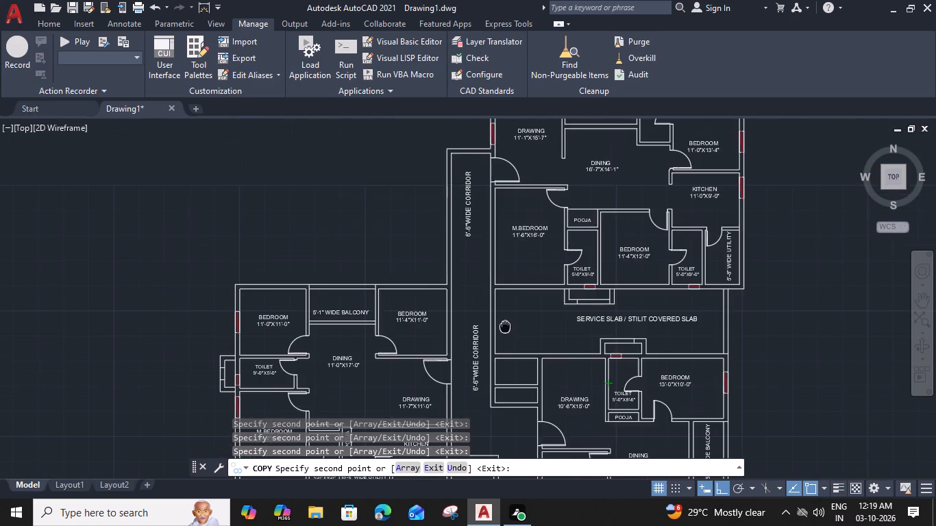
{"action": "middle_click_drag", "start_coordinate": [516, 369], "coordinate": [518, 321]}
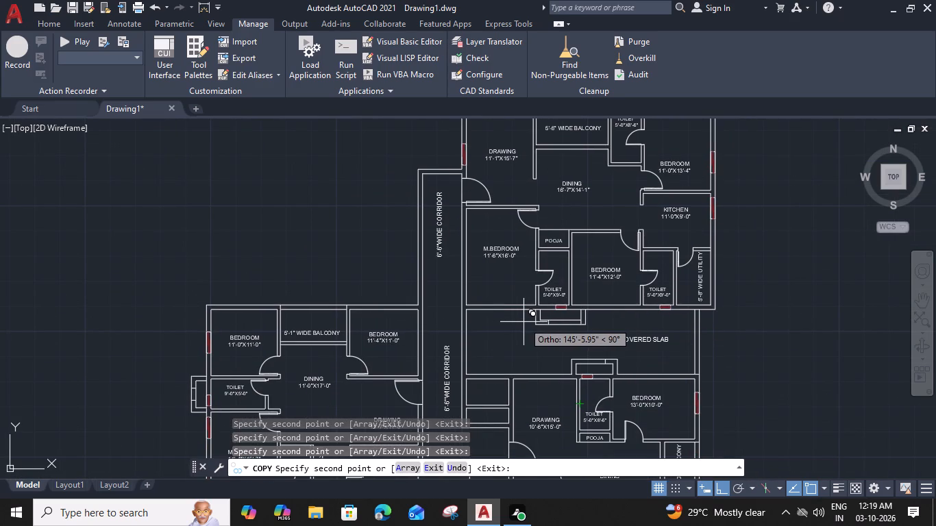
{"action": "scroll", "coordinate": [524, 322], "scroll_direction": "up", "scroll_amount": 2}
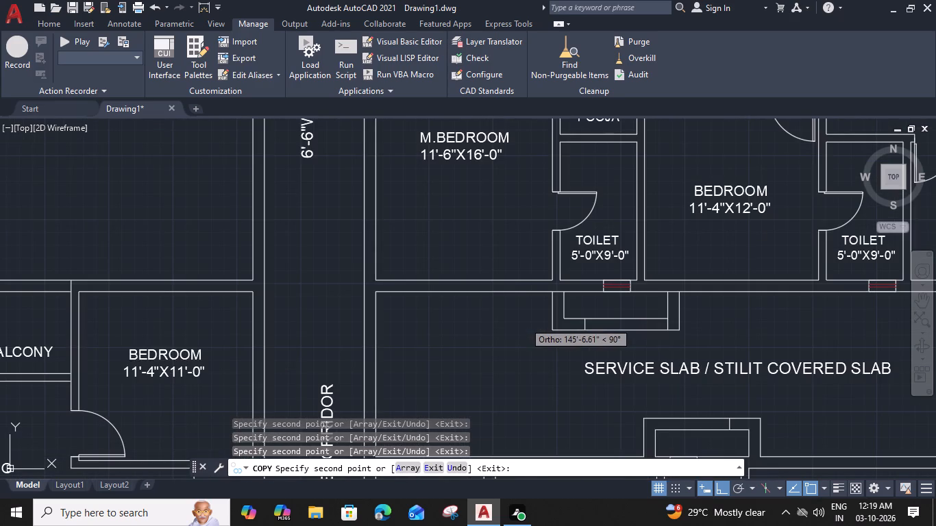
{"action": "left_click", "coordinate": [511, 279]}
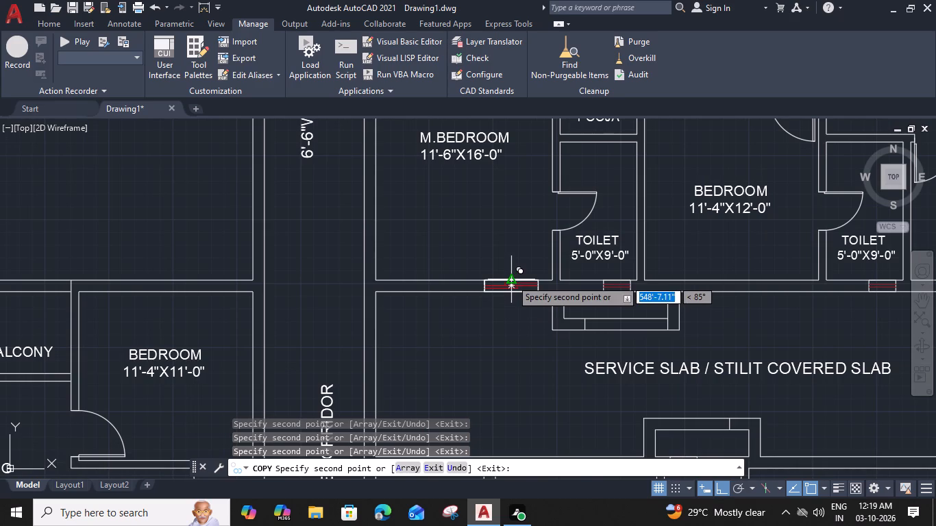
Place horizontal window copies in the south walls of the two 10'-10"X15'-3" M.BEDROOMs along the east side.
{"action": "scroll", "coordinate": [513, 321], "scroll_direction": "down", "scroll_amount": 1}
{"action": "middle_click_drag", "start_coordinate": [513, 328], "coordinate": [534, 225]}
{"action": "scroll", "coordinate": [536, 258], "scroll_direction": "down", "scroll_amount": 1}
{"action": "scroll", "coordinate": [538, 329], "scroll_direction": "down", "scroll_amount": 1}
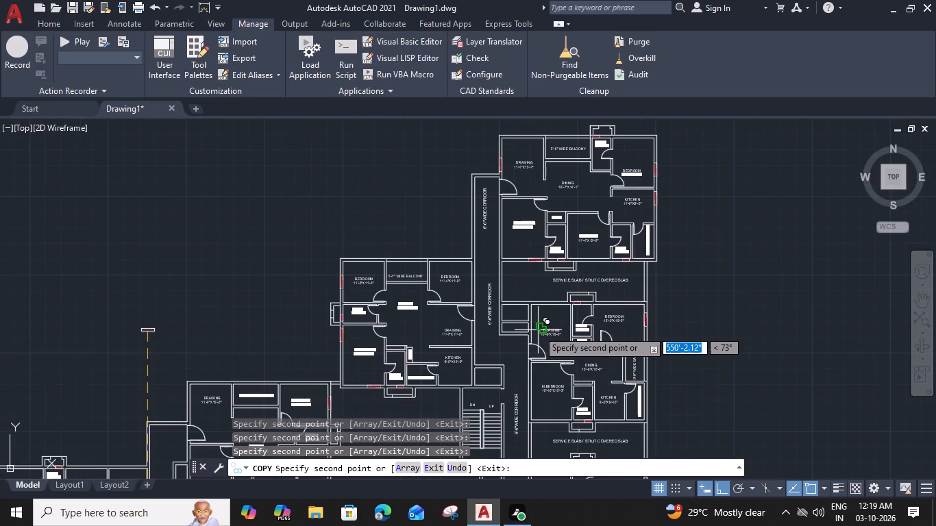
{"action": "middle_click_drag", "start_coordinate": [539, 329], "coordinate": [540, 220]}
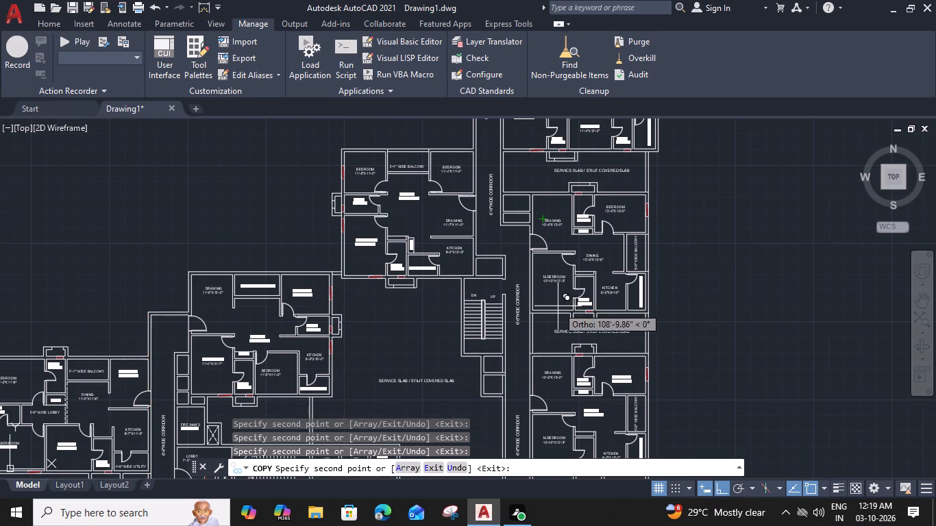
{"action": "scroll", "coordinate": [559, 314], "scroll_direction": "up", "scroll_amount": 3}
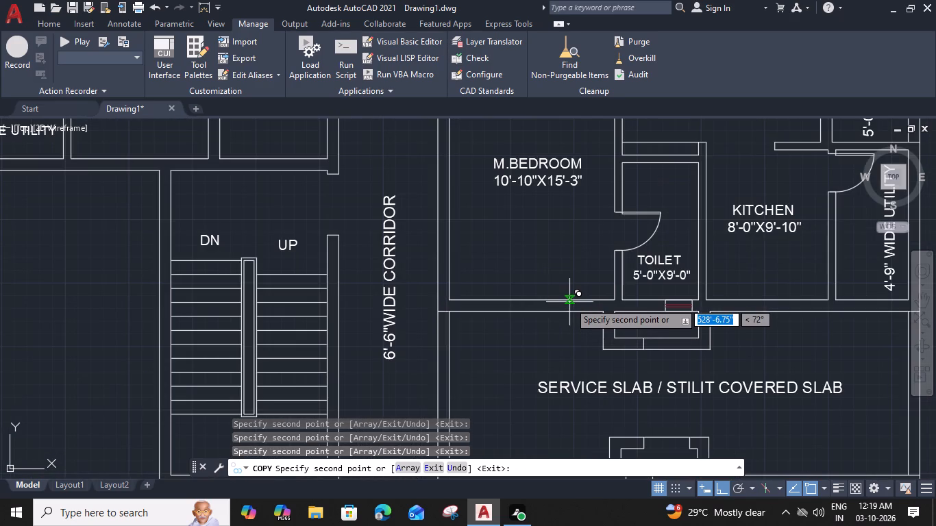
{"action": "left_click", "coordinate": [565, 301]}
{"action": "scroll", "coordinate": [565, 304], "scroll_direction": "down", "scroll_amount": 2}
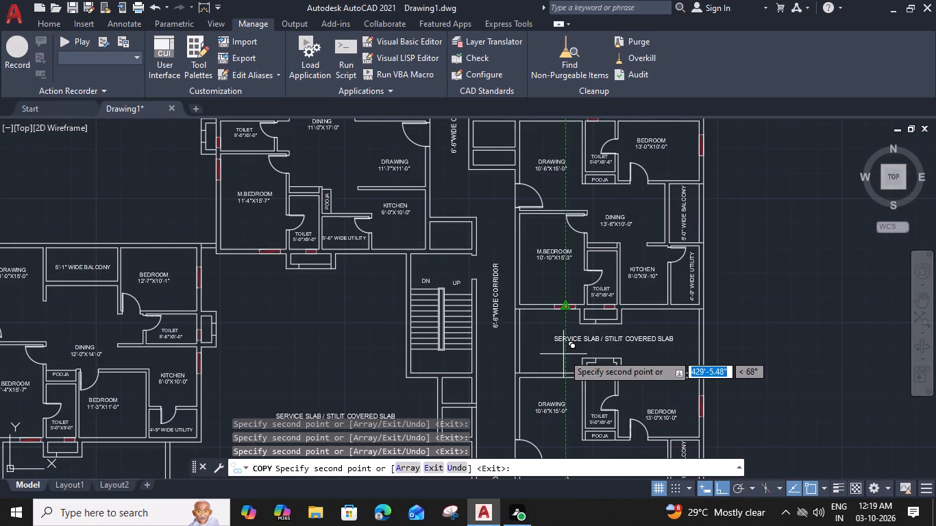
{"action": "middle_click_drag", "start_coordinate": [563, 353], "coordinate": [565, 215]}
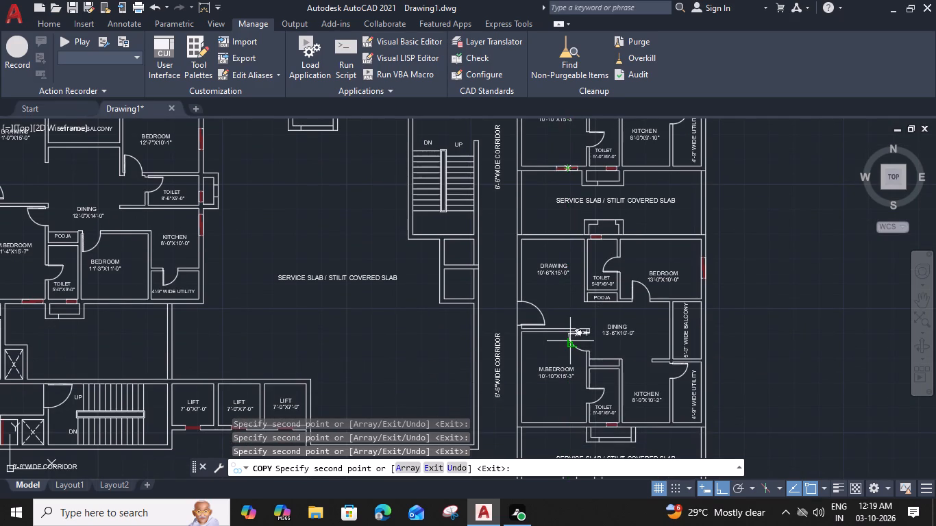
{"action": "middle_click_drag", "start_coordinate": [565, 293], "coordinate": [564, 237]}
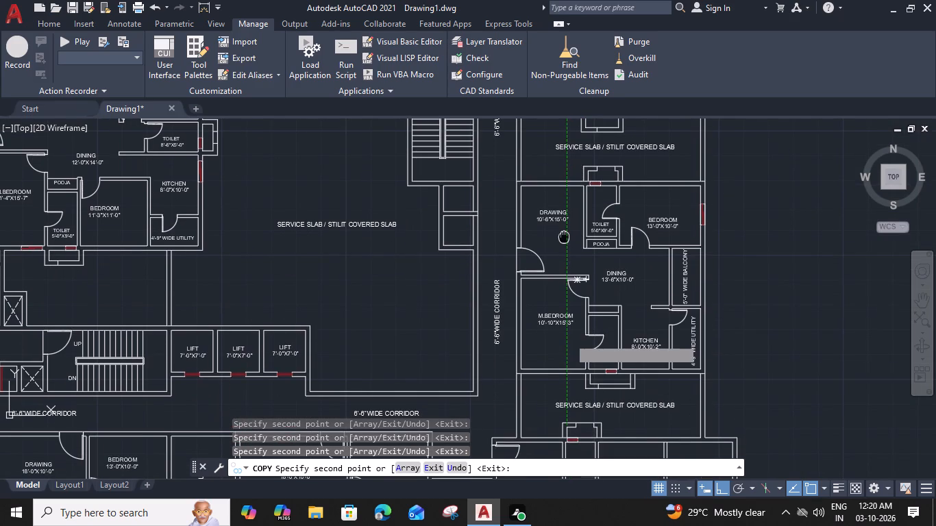
{"action": "scroll", "coordinate": [563, 373], "scroll_direction": "up", "scroll_amount": 1}
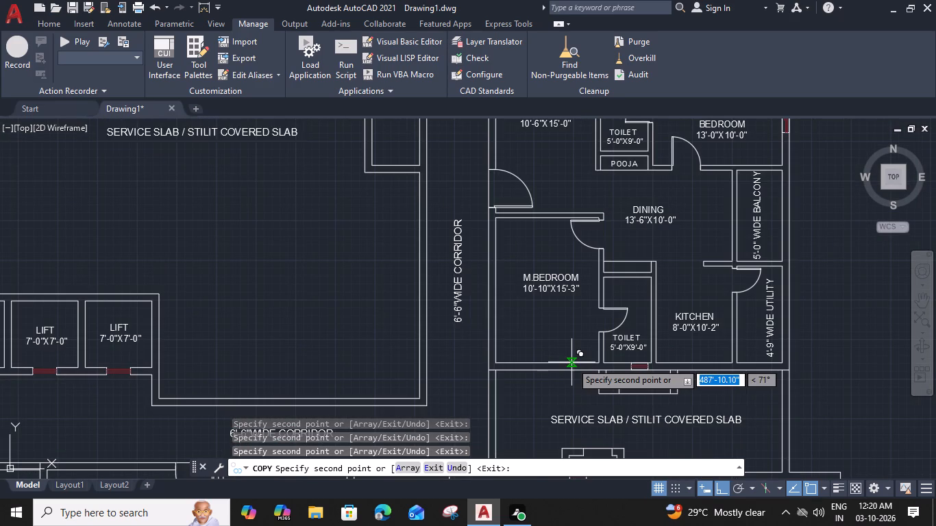
{"action": "left_click", "coordinate": [571, 362]}
Place a horizontal window copy in the south wall of the 11'-1"X15'-0" M.BEDROOM in the southeast flat.
{"action": "scroll", "coordinate": [570, 378], "scroll_direction": "down", "scroll_amount": 1}
{"action": "middle_click_drag", "start_coordinate": [570, 388], "coordinate": [570, 308]}
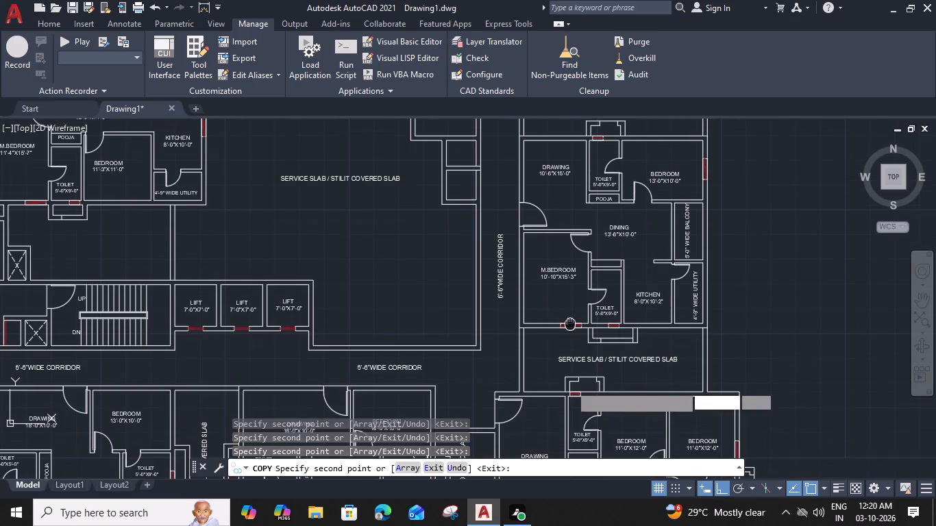
{"action": "middle_click_drag", "start_coordinate": [570, 308], "coordinate": [574, 127]}
{"action": "scroll", "coordinate": [559, 383], "scroll_direction": "up", "scroll_amount": 2}
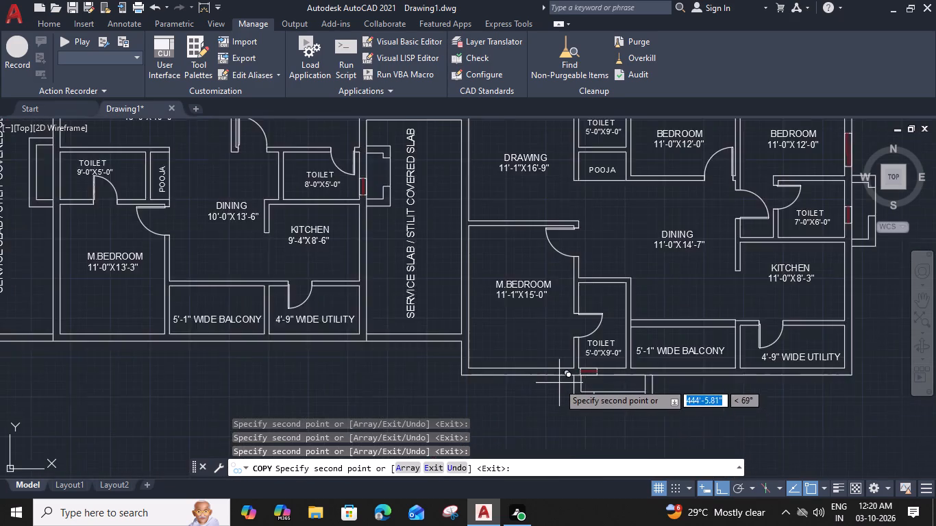
{"action": "left_click", "coordinate": [538, 362]}
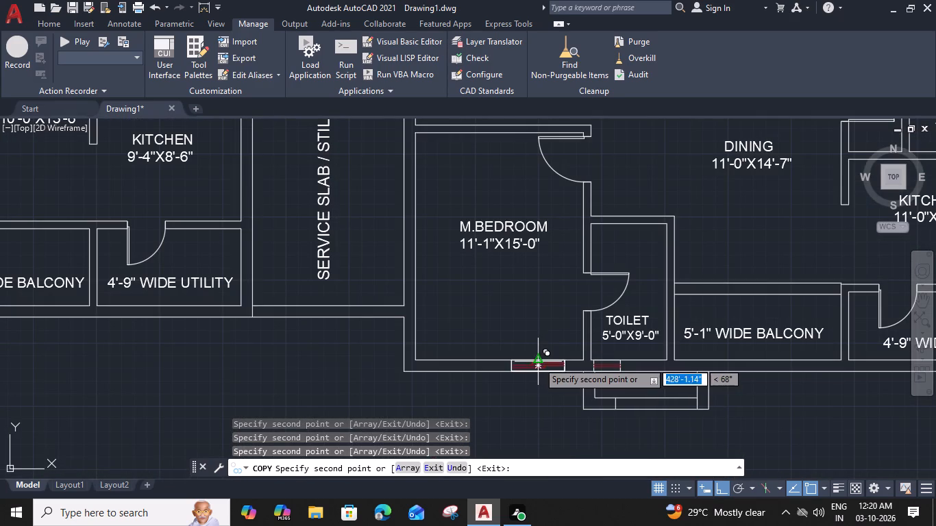
Place horizontal window copies in the south walls of the two 11'-0"X13'-3" M.BEDROOMs along the south side.
{"action": "scroll", "coordinate": [538, 362], "scroll_direction": "down", "scroll_amount": 2}
{"action": "middle_click_drag", "start_coordinate": [465, 379], "coordinate": [603, 344]}
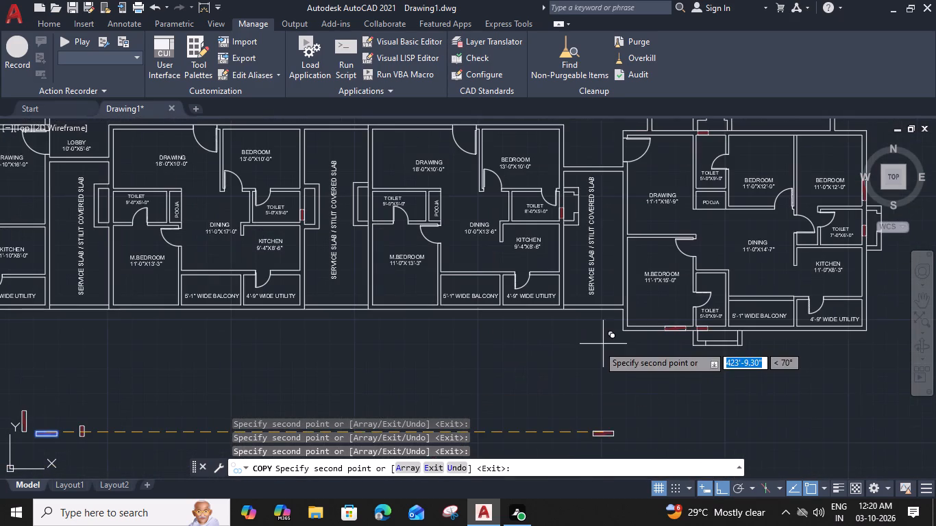
{"action": "middle_click_drag", "start_coordinate": [373, 355], "coordinate": [502, 358]}
{"action": "scroll", "coordinate": [537, 311], "scroll_direction": "up", "scroll_amount": 2}
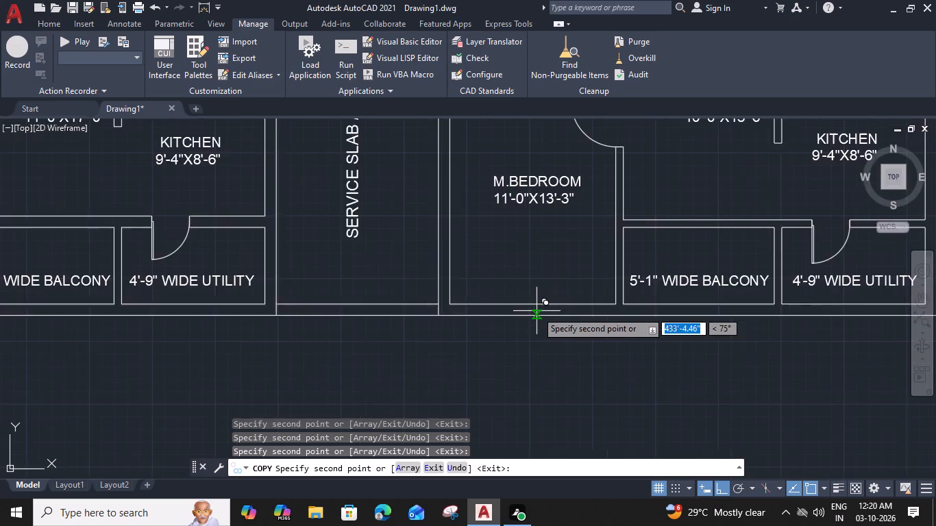
{"action": "scroll", "coordinate": [537, 311], "scroll_direction": "up", "scroll_amount": 1}
{"action": "left_click", "coordinate": [607, 300]}
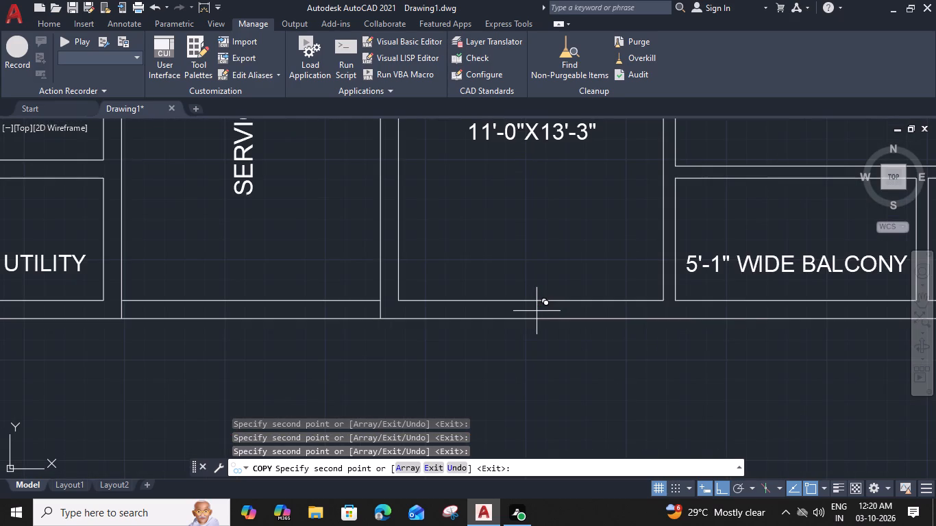
{"action": "scroll", "coordinate": [601, 305], "scroll_direction": "down", "scroll_amount": 3}
{"action": "middle_click_drag", "start_coordinate": [474, 325], "coordinate": [640, 316]}
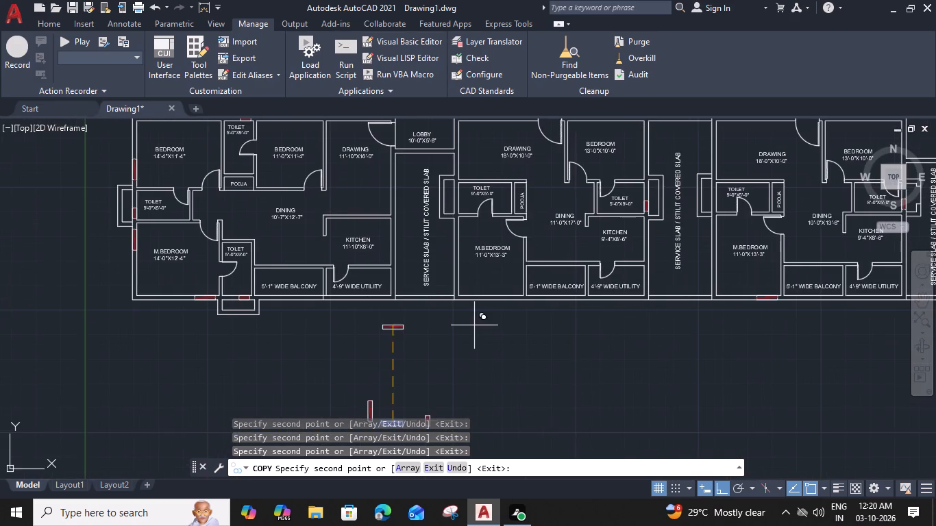
{"action": "scroll", "coordinate": [486, 299], "scroll_direction": "up", "scroll_amount": 2}
{"action": "left_click", "coordinate": [534, 290]}
{"action": "scroll", "coordinate": [534, 292], "scroll_direction": "down", "scroll_amount": 2}
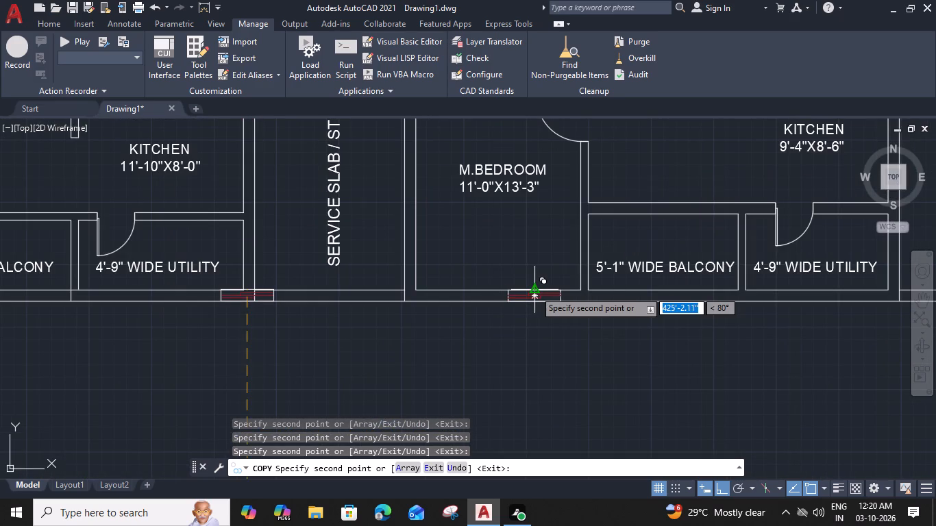
{"action": "middle_click_drag", "start_coordinate": [405, 327], "coordinate": [620, 322]}
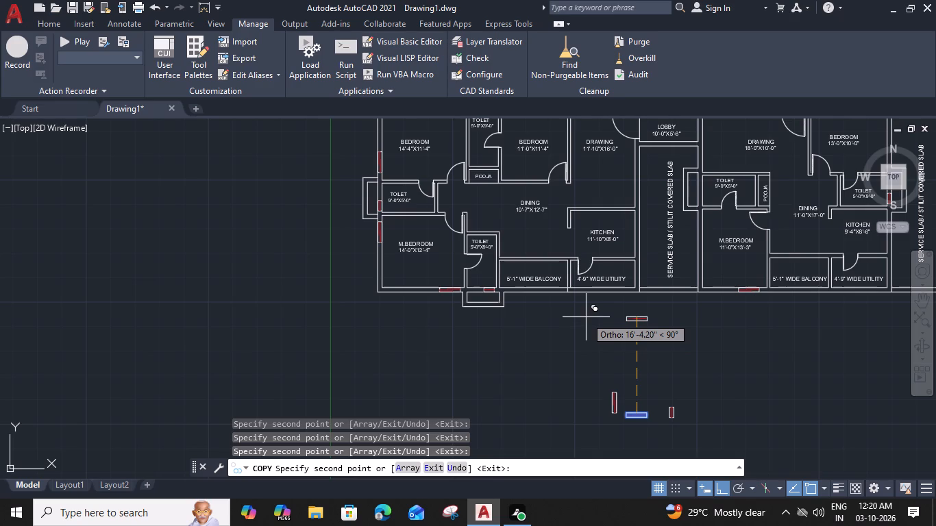
{"action": "key", "text": "Escape"}
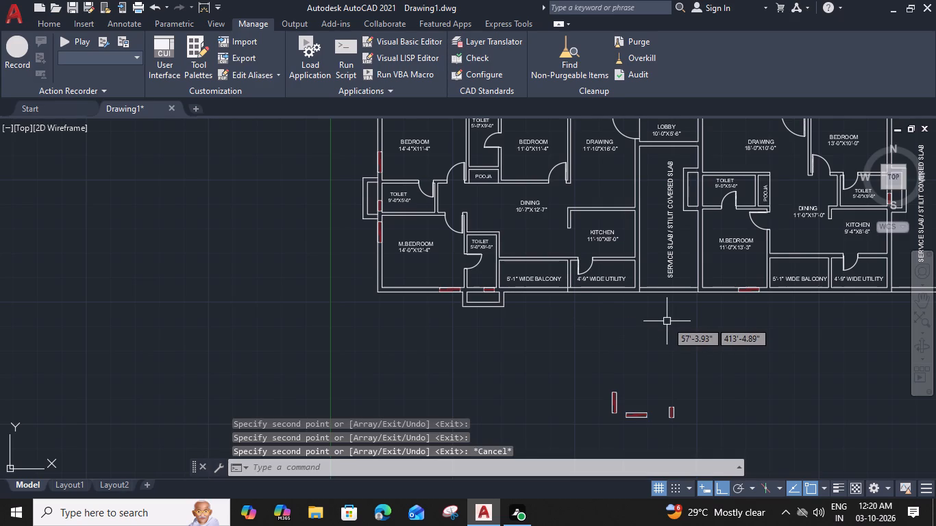
Copy the horizontal window symbol into the north wall of the 11'-1"X16'-9" DRAWING room in the southeast flat.
{"action": "middle_click_drag", "start_coordinate": [666, 321], "coordinate": [338, 322]}
{"action": "middle_click_drag", "start_coordinate": [620, 318], "coordinate": [399, 322]}
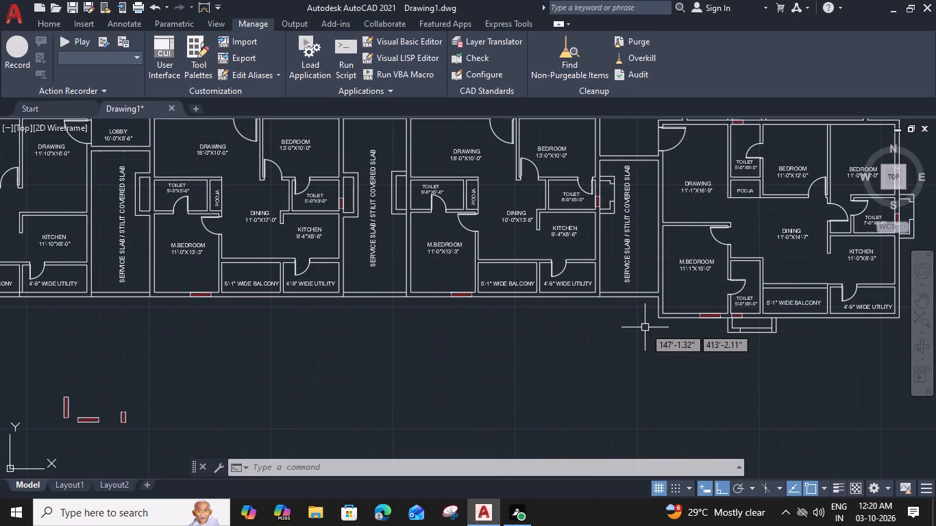
{"action": "scroll", "coordinate": [645, 327], "scroll_direction": "down", "scroll_amount": 2}
{"action": "middle_click_drag", "start_coordinate": [663, 282], "coordinate": [650, 331]}
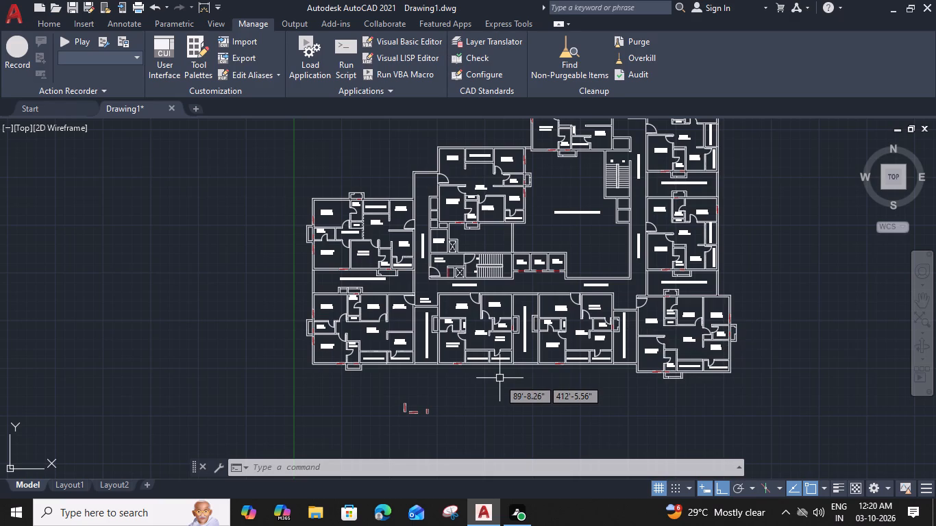
{"action": "middle_click_drag", "start_coordinate": [410, 412], "coordinate": [470, 355]}
{"action": "scroll", "coordinate": [457, 357], "scroll_direction": "up", "scroll_amount": 3}
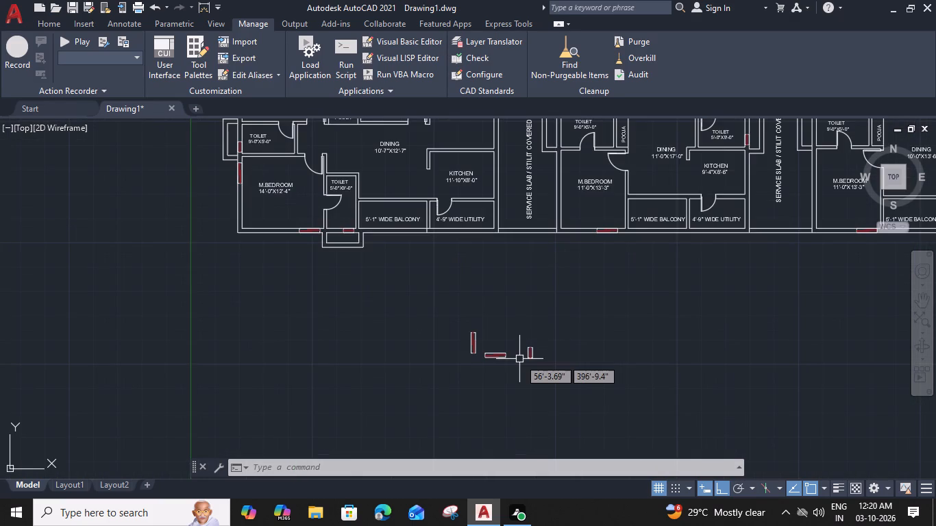
{"action": "scroll", "coordinate": [519, 359], "scroll_direction": "up", "scroll_amount": 2}
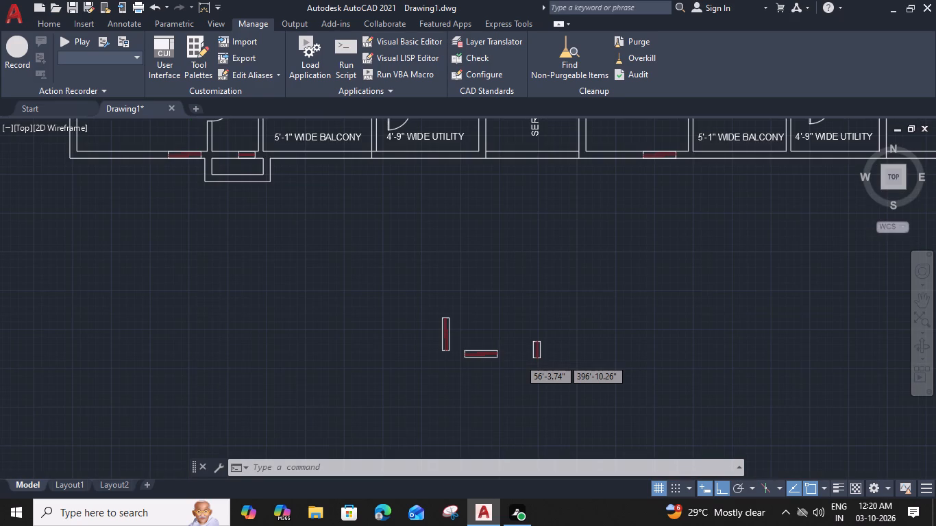
{"action": "scroll", "coordinate": [519, 359], "scroll_direction": "up", "scroll_amount": 2}
{"action": "left_click", "coordinate": [452, 318]}
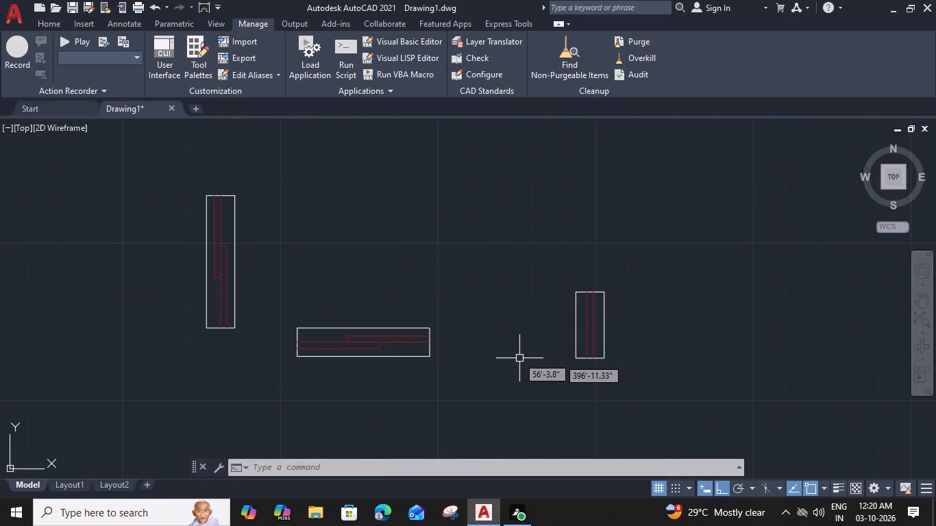
{"action": "left_click", "coordinate": [414, 377]}
{"action": "type", "text": "CO"}
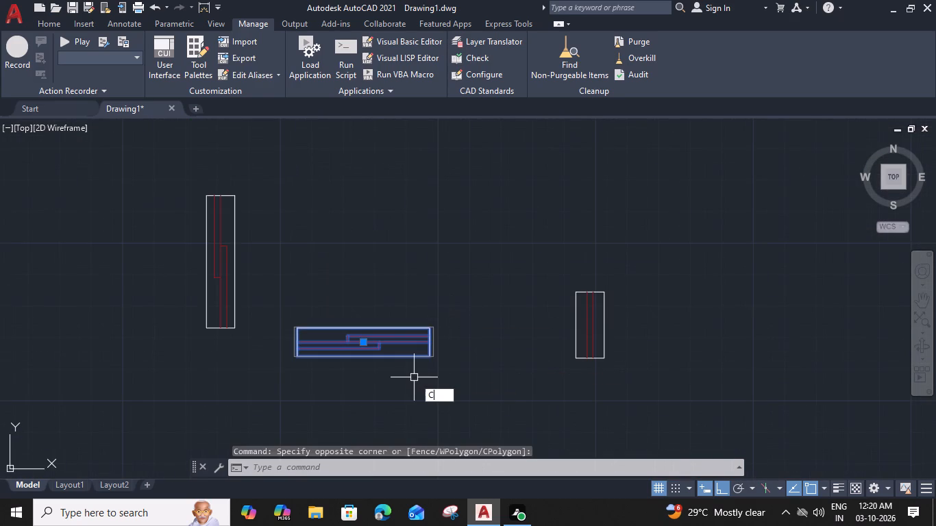
{"action": "key", "text": "space"}
{"action": "left_click", "coordinate": [360, 358]}
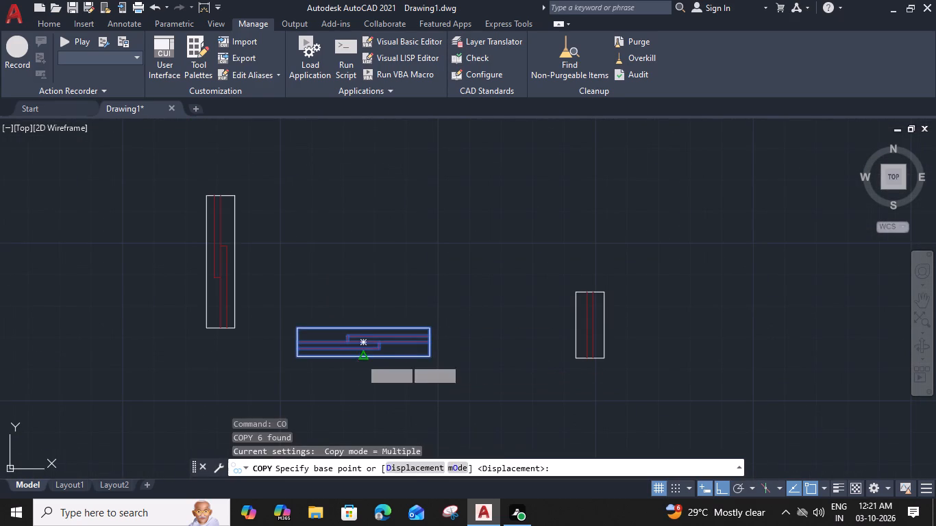
{"action": "scroll", "coordinate": [360, 358], "scroll_direction": "down", "scroll_amount": 2}
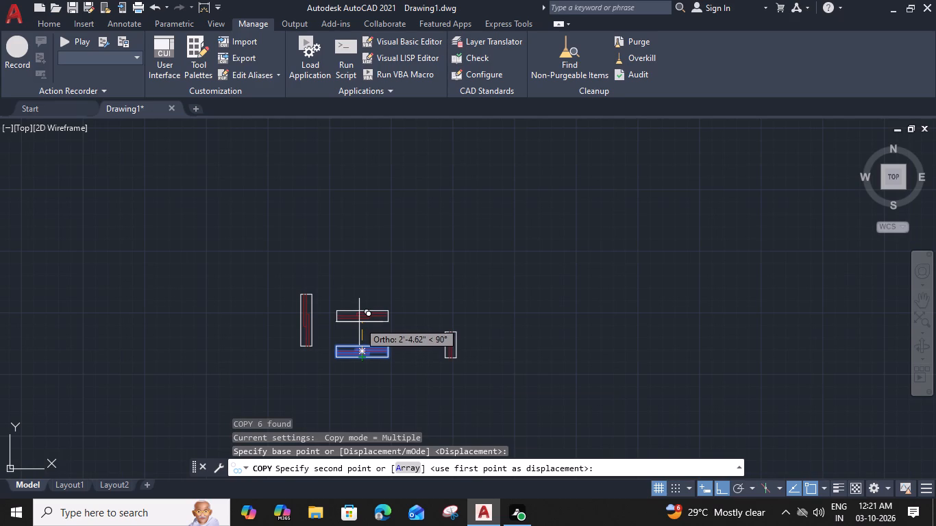
{"action": "scroll", "coordinate": [601, 266], "scroll_direction": "down", "scroll_amount": 2}
{"action": "middle_click_drag", "start_coordinate": [635, 255], "coordinate": [322, 418]}
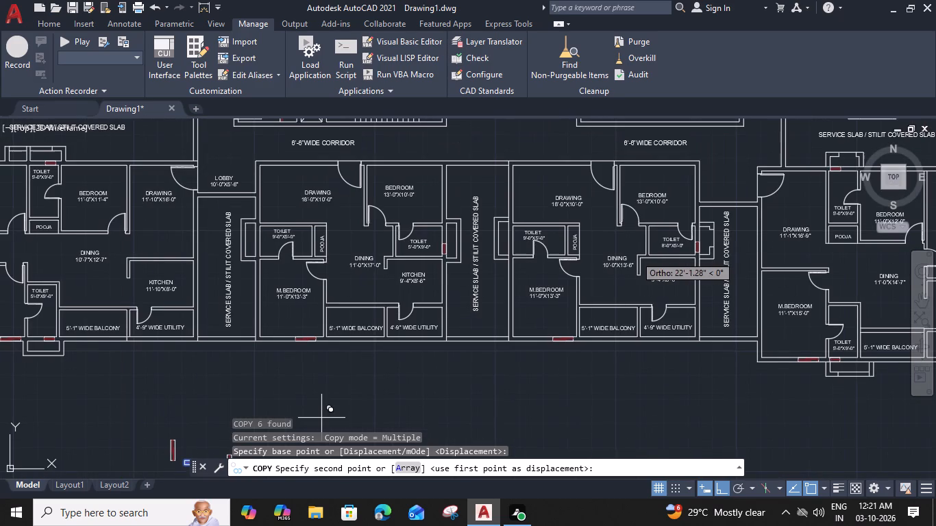
{"action": "middle_click_drag", "start_coordinate": [631, 335], "coordinate": [372, 388]}
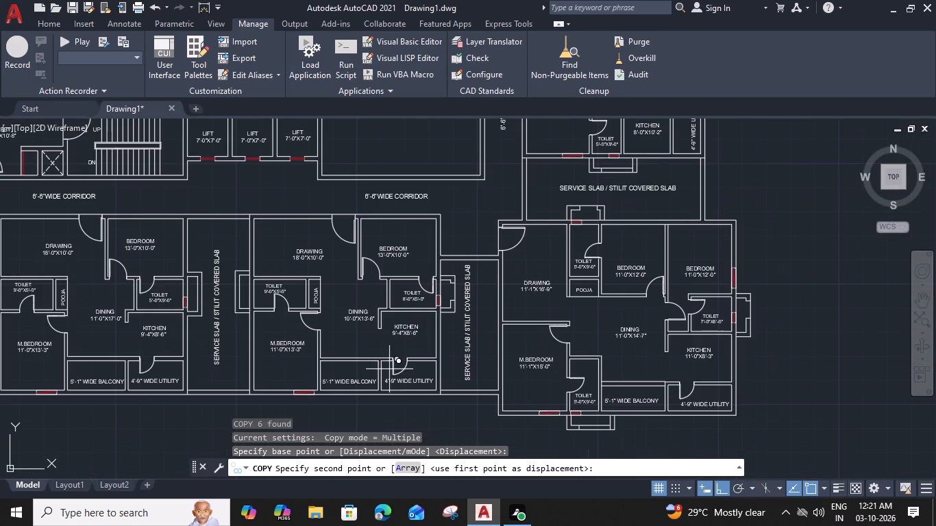
{"action": "scroll", "coordinate": [530, 234], "scroll_direction": "up", "scroll_amount": 2}
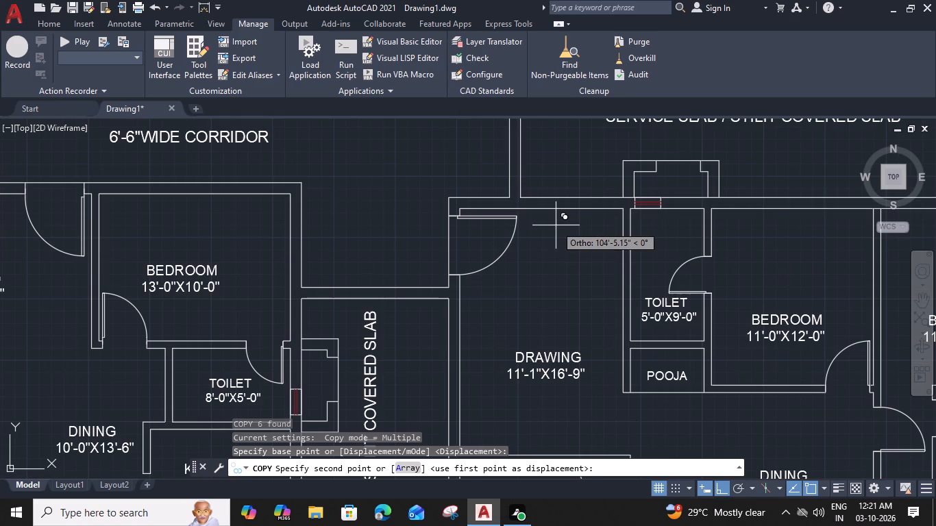
{"action": "left_click", "coordinate": [582, 209]}
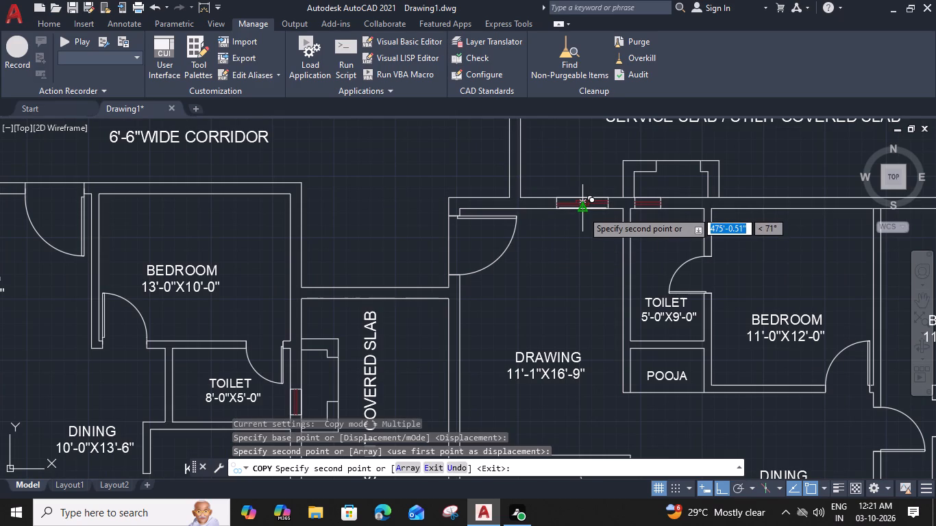
Place horizontal window copies in the north walls of the two 11'-0"X12'-0" BEDROOMs in the southeast flat.
{"action": "left_click", "coordinate": [798, 209]}
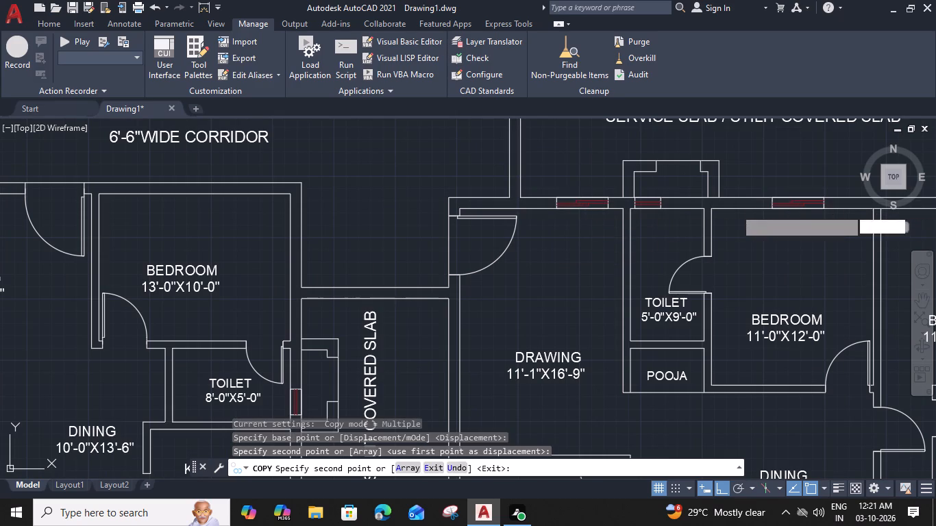
{"action": "middle_click_drag", "start_coordinate": [787, 216], "coordinate": [491, 261]}
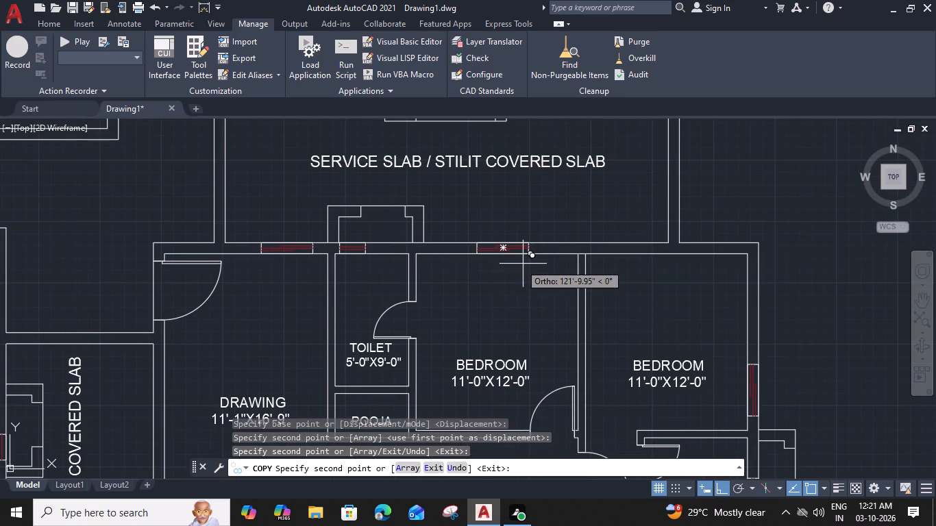
{"action": "left_click", "coordinate": [625, 253]}
Place a horizontal window copy in the south wall of the 8'-0"X10'-2" KITCHEN in the lower east-side flat.
{"action": "scroll", "coordinate": [627, 253], "scroll_direction": "down", "scroll_amount": 1}
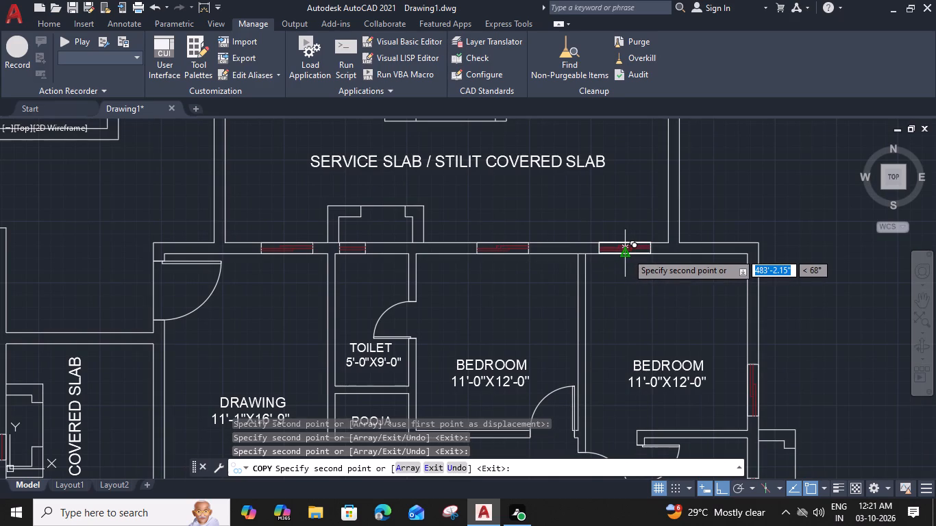
{"action": "middle_click_drag", "start_coordinate": [489, 280], "coordinate": [517, 368]}
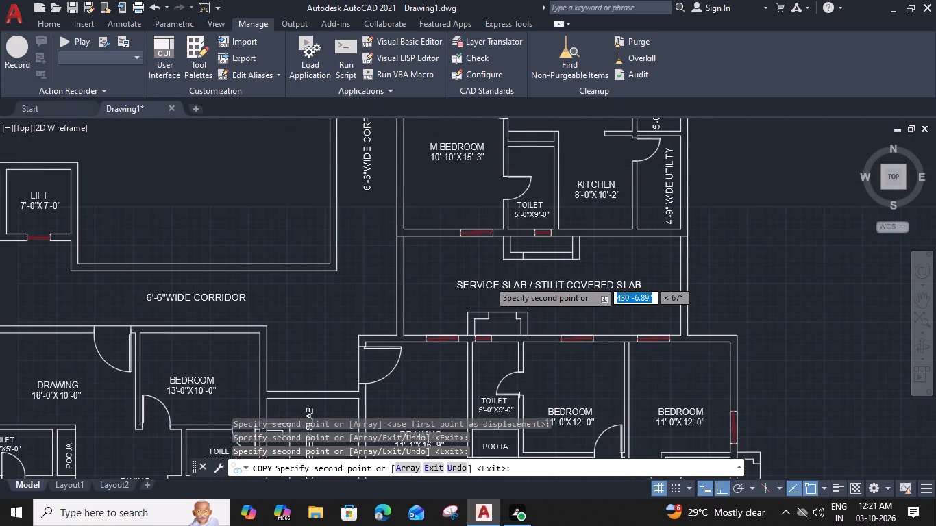
{"action": "middle_click_drag", "start_coordinate": [519, 242], "coordinate": [510, 386]}
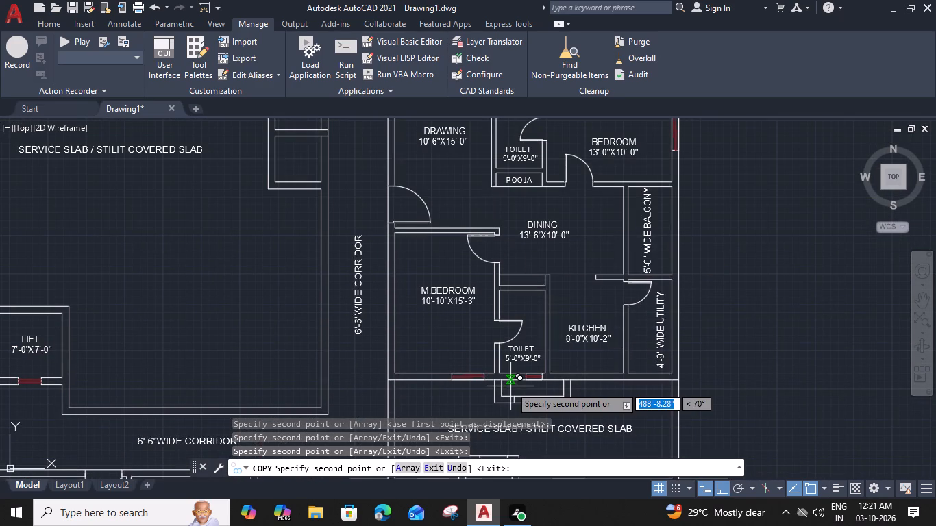
{"action": "scroll", "coordinate": [579, 371], "scroll_direction": "up", "scroll_amount": 1}
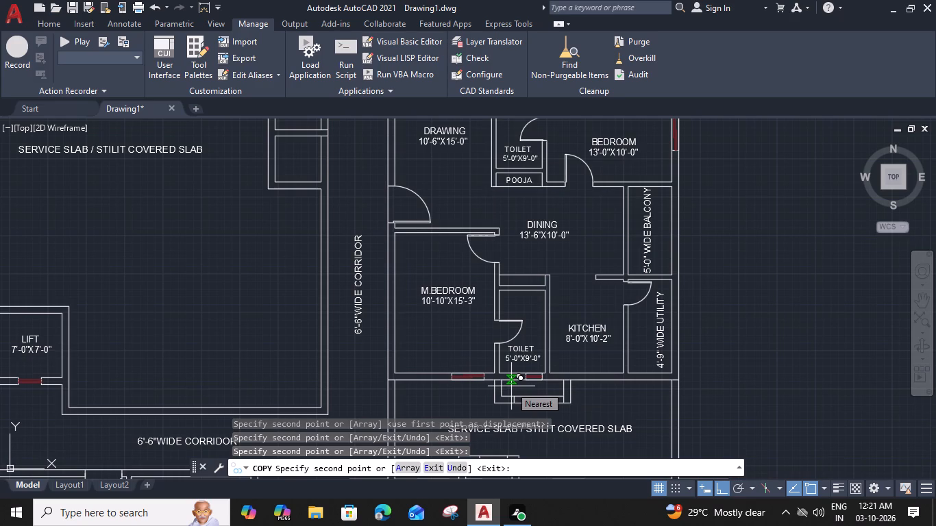
{"action": "scroll", "coordinate": [577, 373], "scroll_direction": "up", "scroll_amount": 1}
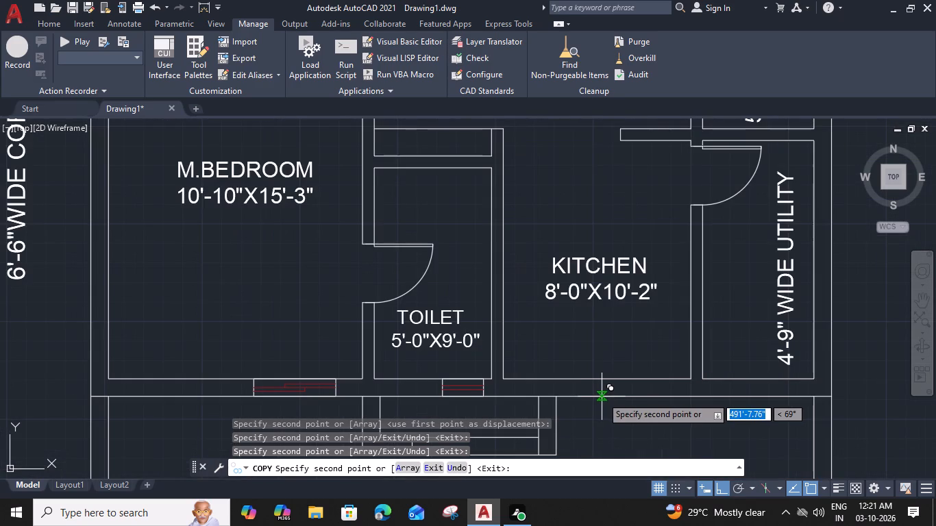
{"action": "left_click", "coordinate": [602, 397]}
Place horizontal window copies in the north walls of that flat's 13'-0"X10'-0" BEDROOM and 10'-6"X15'-0" DRAWING room.
{"action": "scroll", "coordinate": [601, 396], "scroll_direction": "down", "scroll_amount": 2}
{"action": "middle_click_drag", "start_coordinate": [534, 291], "coordinate": [534, 305]}
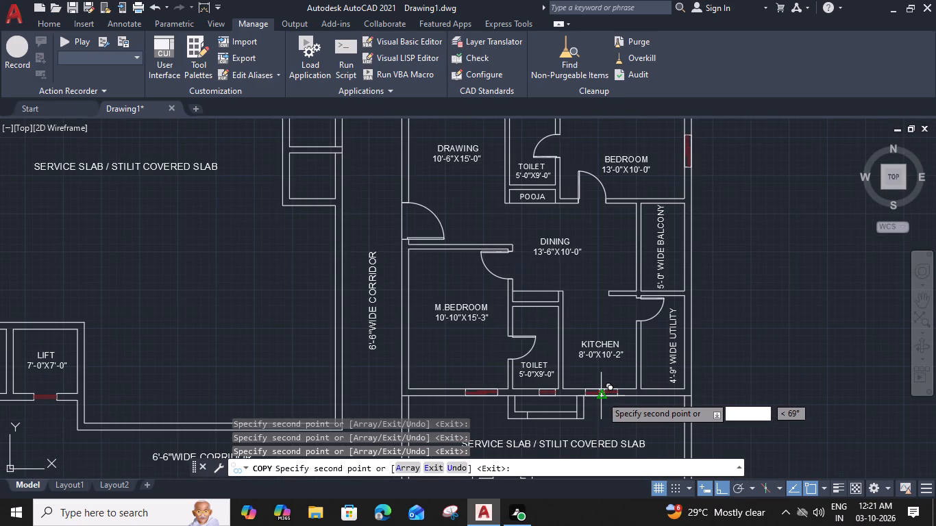
{"action": "middle_click_drag", "start_coordinate": [534, 305], "coordinate": [540, 349]}
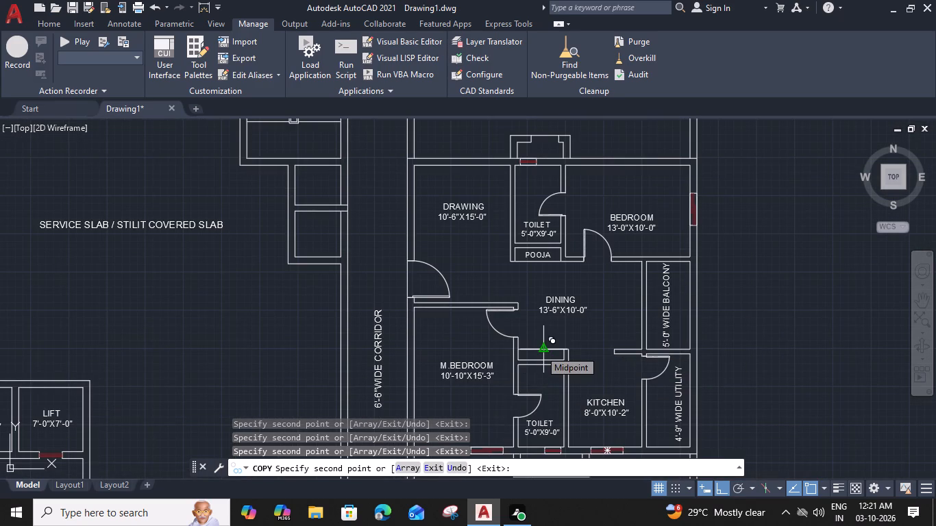
{"action": "middle_click_drag", "start_coordinate": [499, 296], "coordinate": [502, 357]}
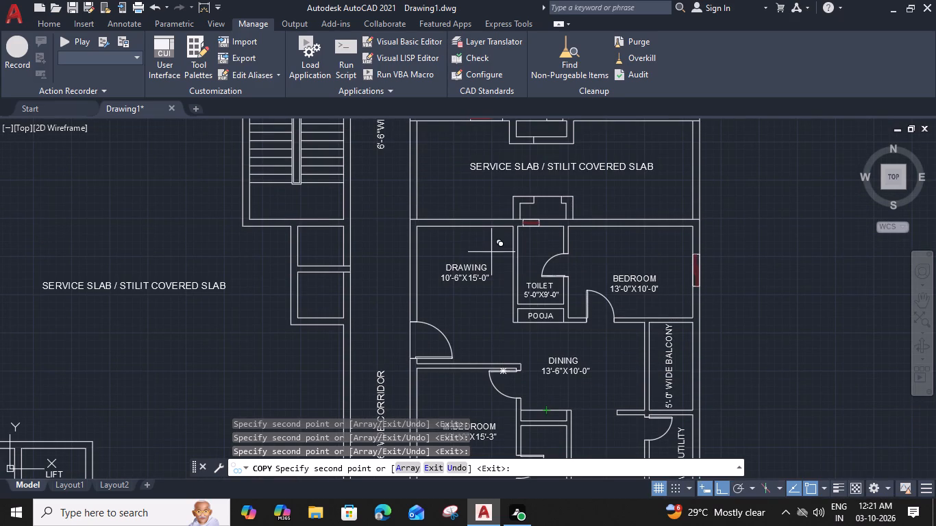
{"action": "left_click", "coordinate": [595, 228]}
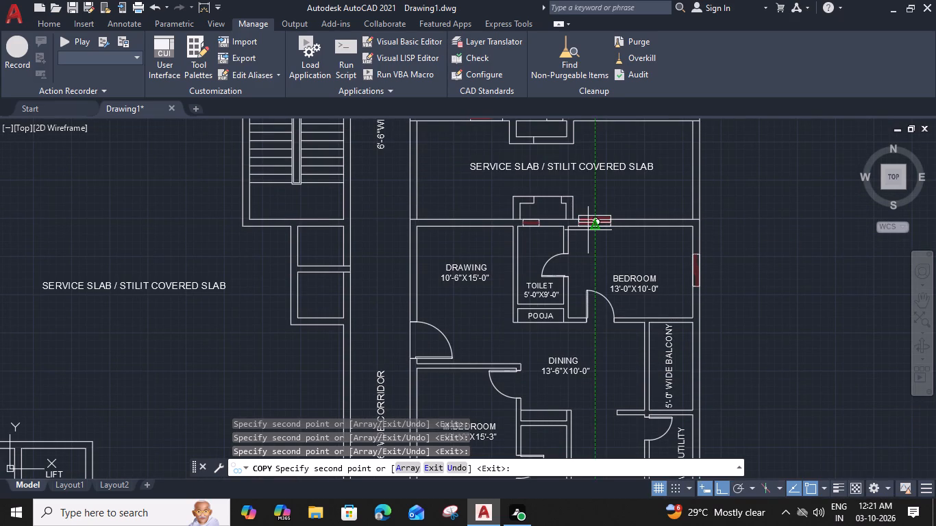
{"action": "left_click", "coordinate": [474, 227]}
Place a horizontal window copy in the south wall of the 8'-0"X9'-10" KITCHEN in the upper east-side flat.
{"action": "middle_click_drag", "start_coordinate": [497, 208], "coordinate": [469, 354]}
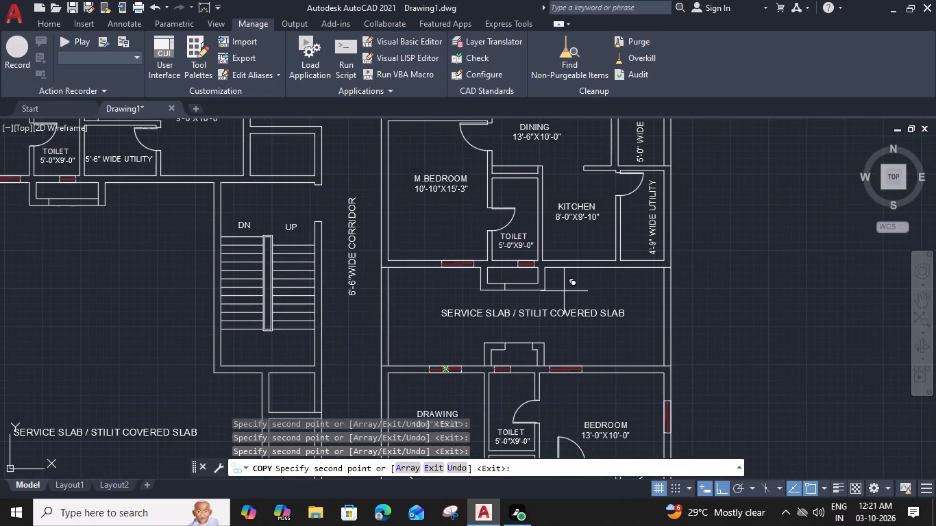
{"action": "left_click", "coordinate": [580, 268]}
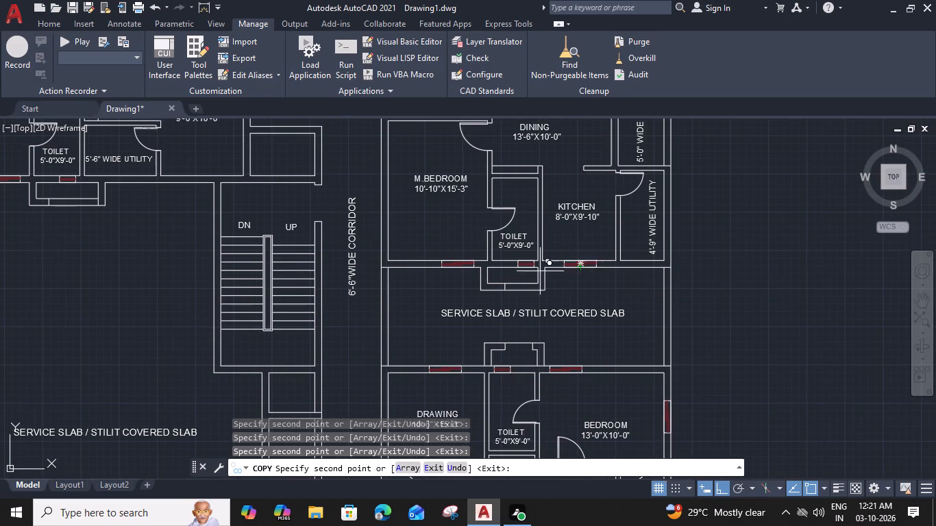
Place horizontal window copies in the north walls of the upper east-side flat's 10'-6"X15'-0" DRAWING room and 13'-0"X10'-0" BEDROOM.
{"action": "middle_click_drag", "start_coordinate": [532, 241], "coordinate": [539, 374]}
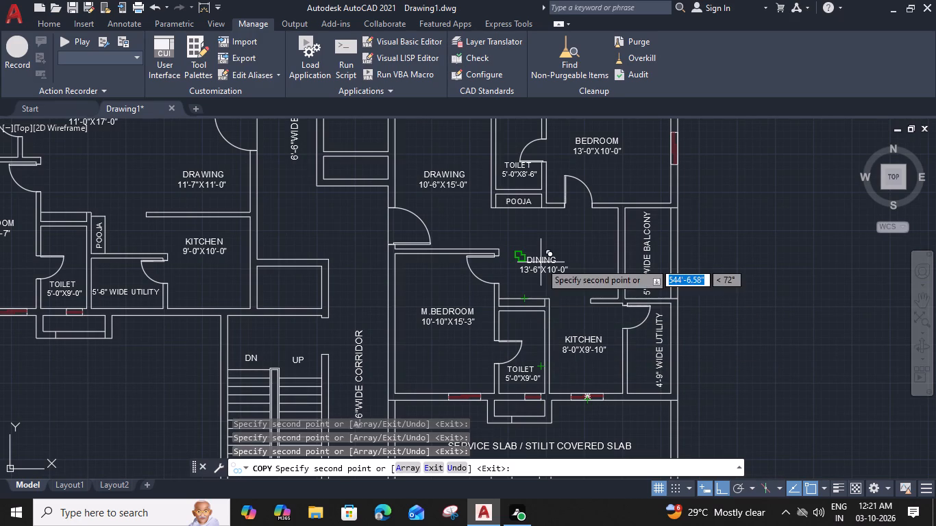
{"action": "middle_click_drag", "start_coordinate": [541, 262], "coordinate": [540, 403]}
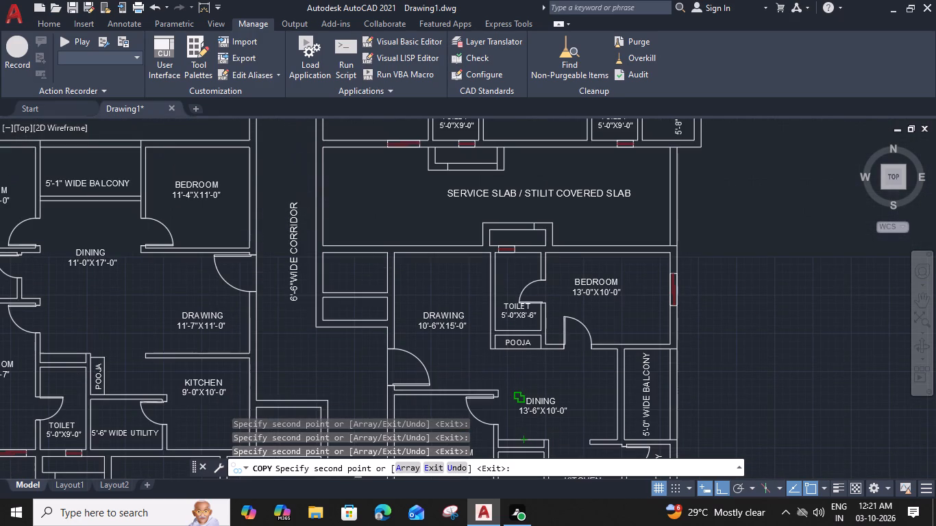
{"action": "left_click", "coordinate": [443, 250]}
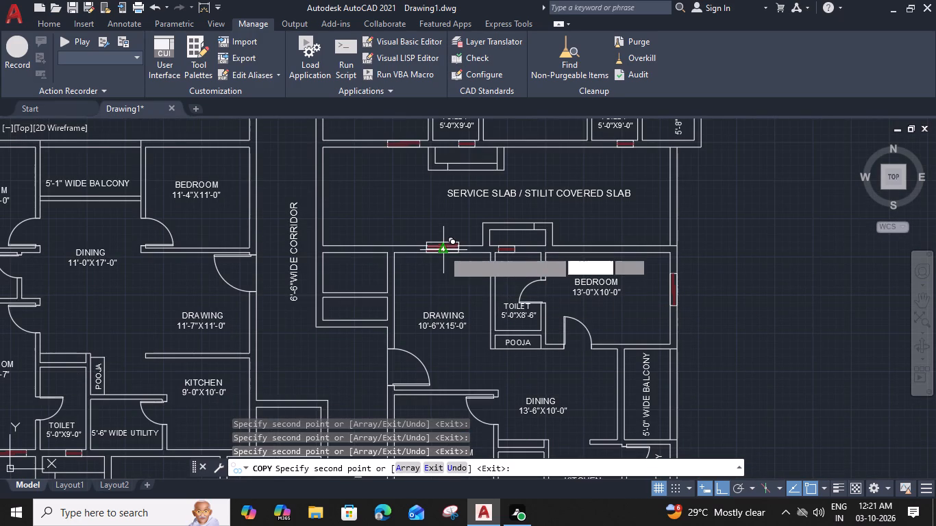
{"action": "left_click", "coordinate": [583, 253]}
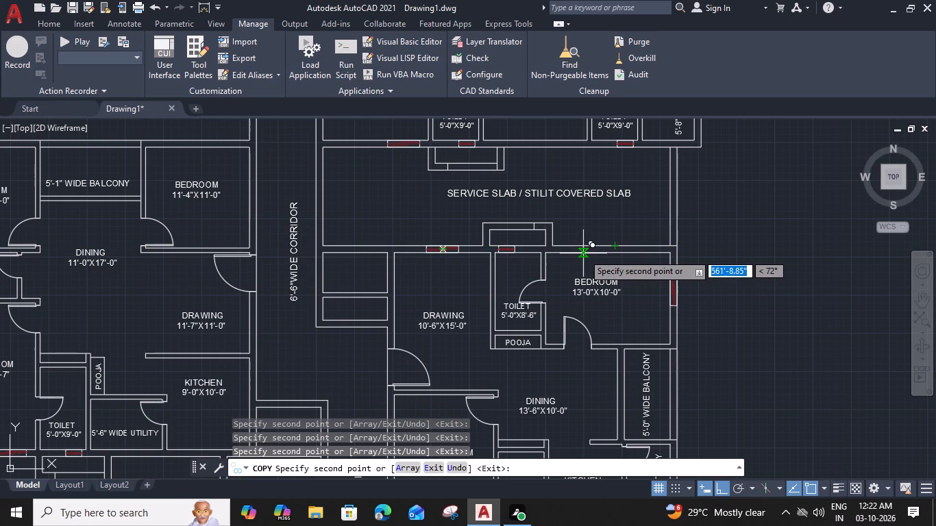
Place horizontal window copies in the northeast flat's 11'-4"X12'-0" BEDROOM south wall and the north walls of its 11'-1"X15'-7" DRAWING room and 11'-0"X13'-4" BEDROOM.
{"action": "middle_click_drag", "start_coordinate": [502, 236], "coordinate": [496, 438]}
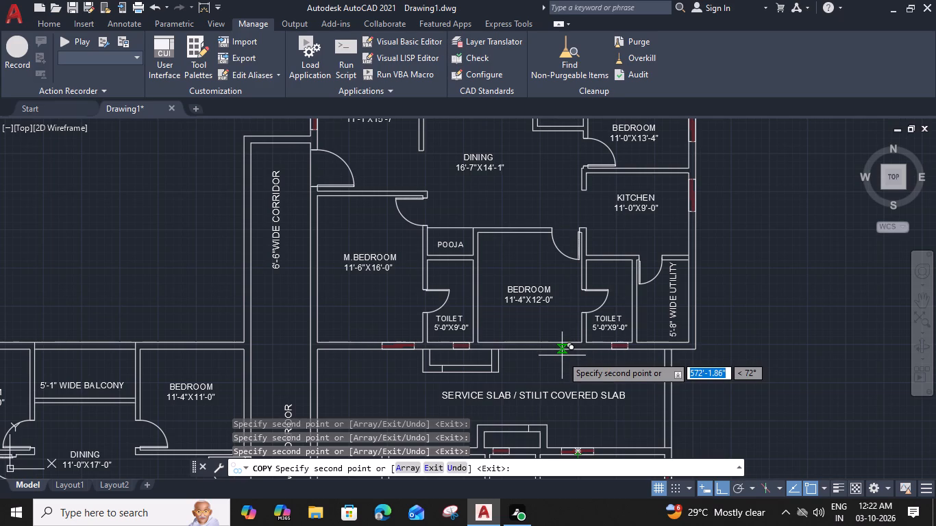
{"action": "left_click", "coordinate": [552, 349]}
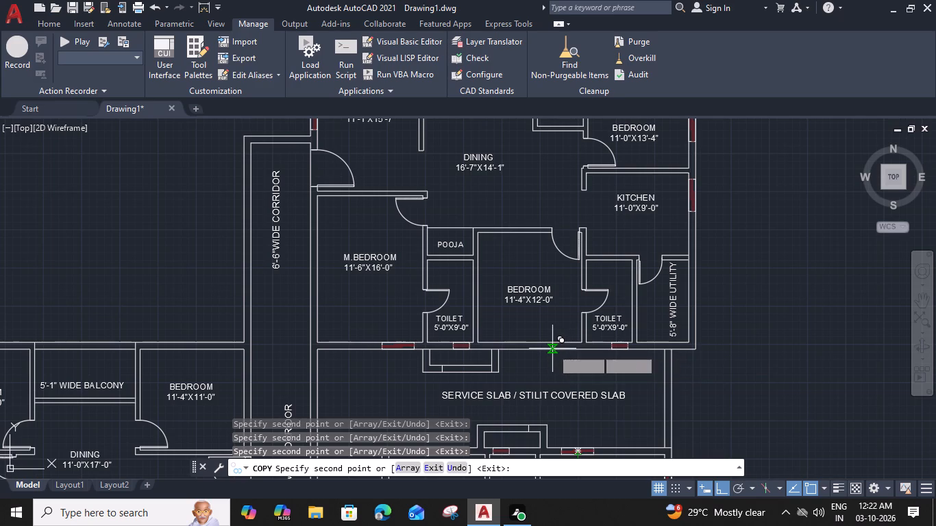
{"action": "middle_click_drag", "start_coordinate": [550, 262], "coordinate": [578, 368]}
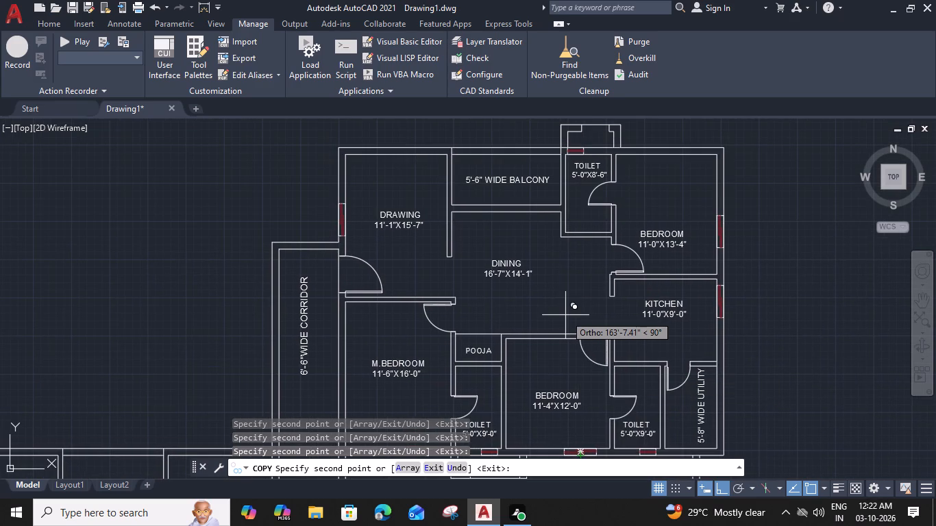
{"action": "middle_click_drag", "start_coordinate": [555, 271], "coordinate": [558, 334]}
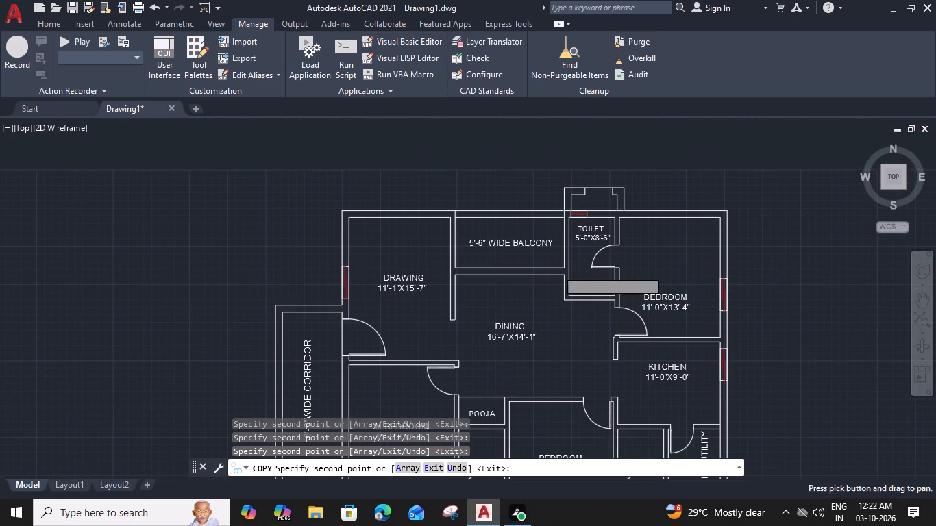
{"action": "left_click", "coordinate": [397, 215]}
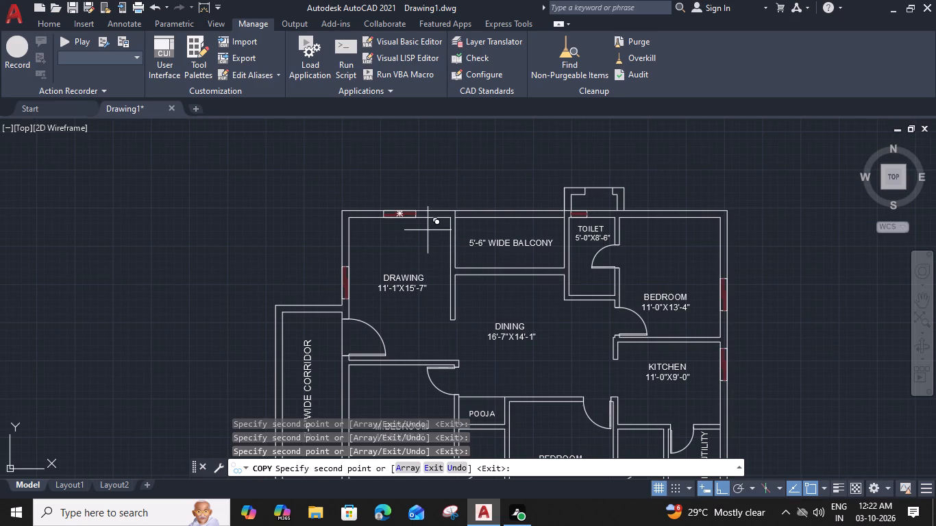
{"action": "left_click", "coordinate": [670, 217]}
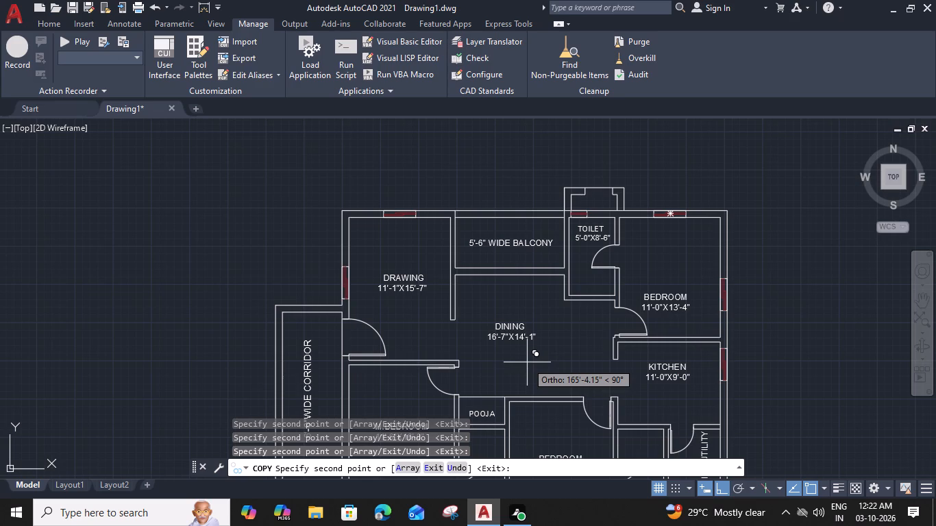
Place horizontal window copies in the north walls of the 11'-4"X11'-0" and 11'-0"X11'-0" BEDROOMs and the south wall of the 9'-0"X10'-0" KITCHEN.
{"action": "scroll", "coordinate": [476, 388], "scroll_direction": "down", "scroll_amount": 1}
{"action": "middle_click_drag", "start_coordinate": [472, 382], "coordinate": [476, 387]}
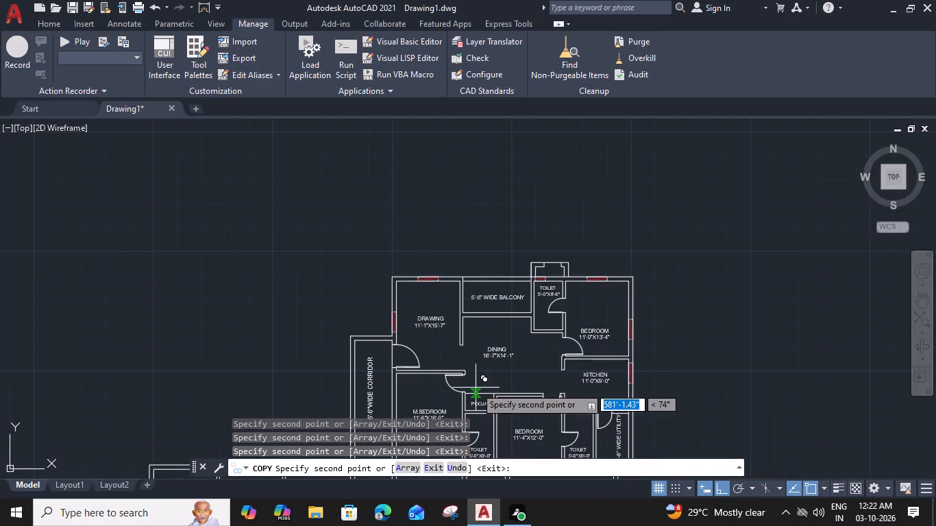
{"action": "middle_click_drag", "start_coordinate": [476, 387], "coordinate": [476, 270]}
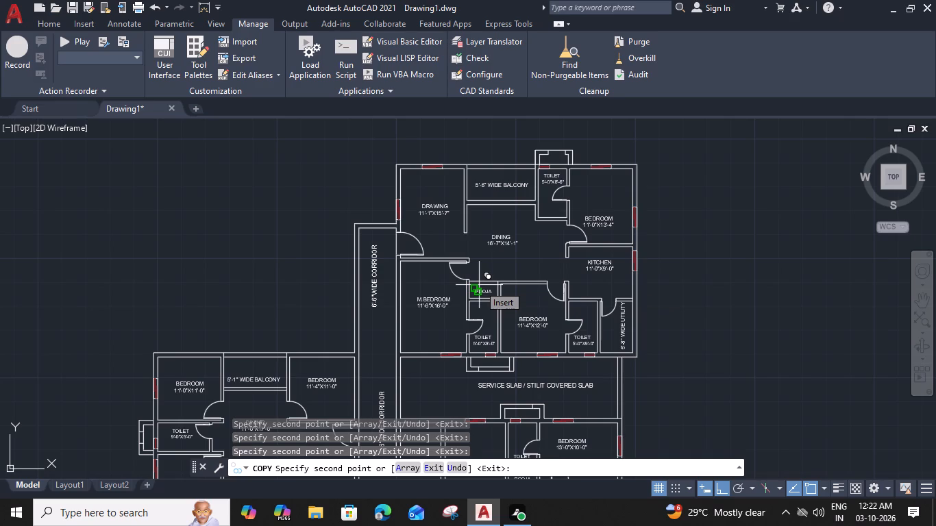
{"action": "middle_click_drag", "start_coordinate": [363, 312], "coordinate": [556, 250]}
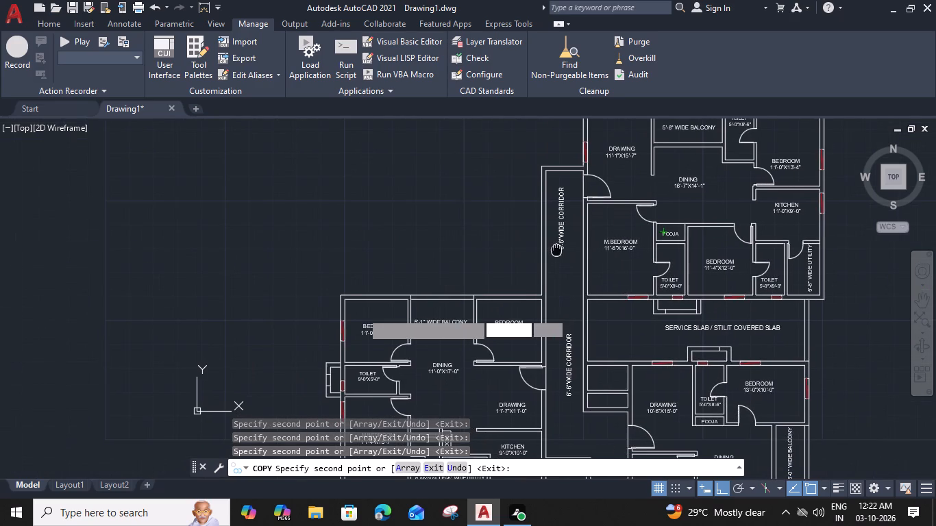
{"action": "left_click", "coordinate": [516, 295]}
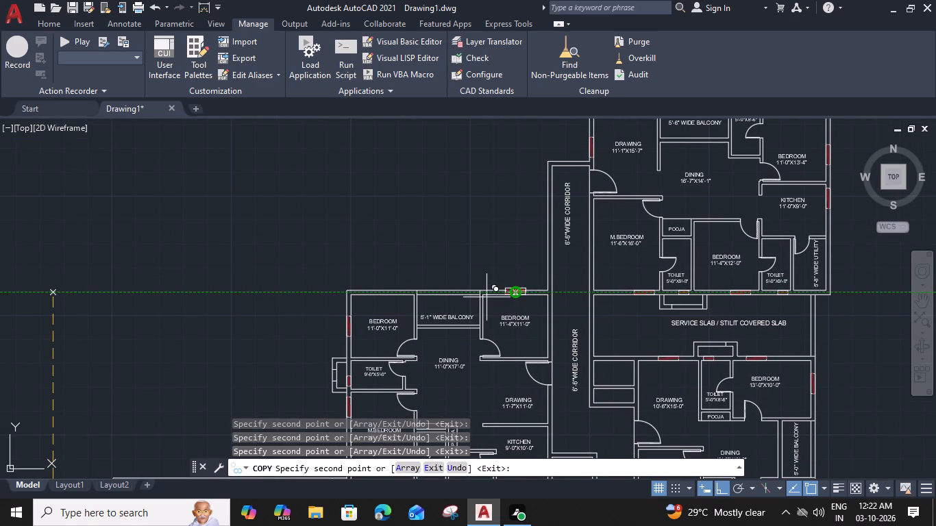
{"action": "left_click", "coordinate": [382, 295]}
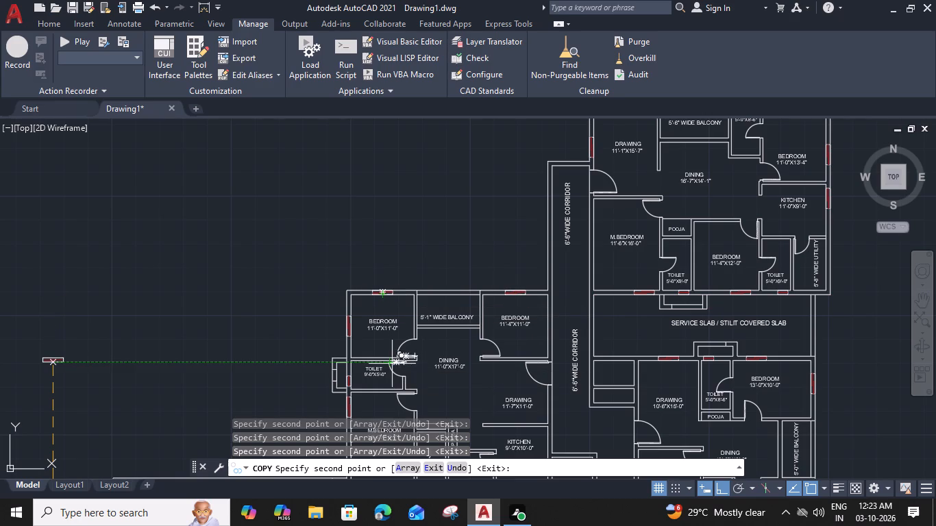
{"action": "middle_click_drag", "start_coordinate": [395, 364], "coordinate": [404, 223]}
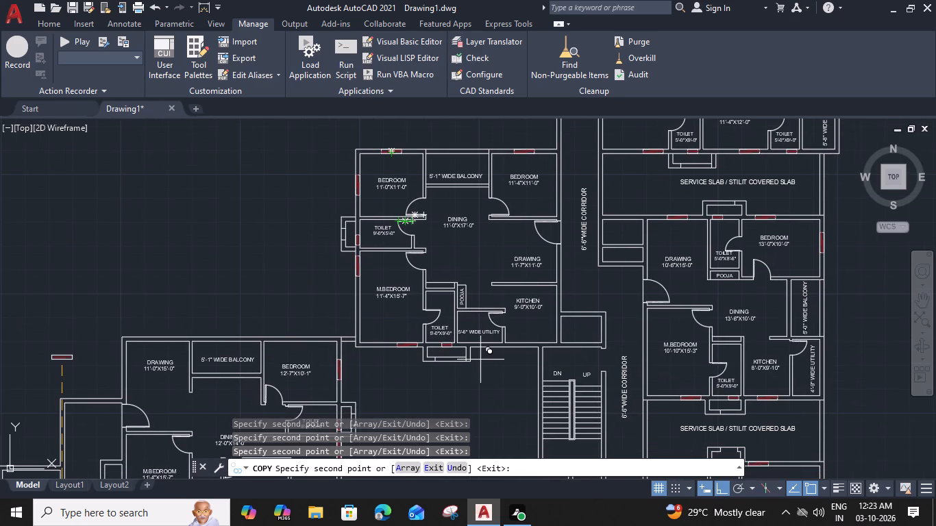
{"action": "left_click", "coordinate": [523, 347]}
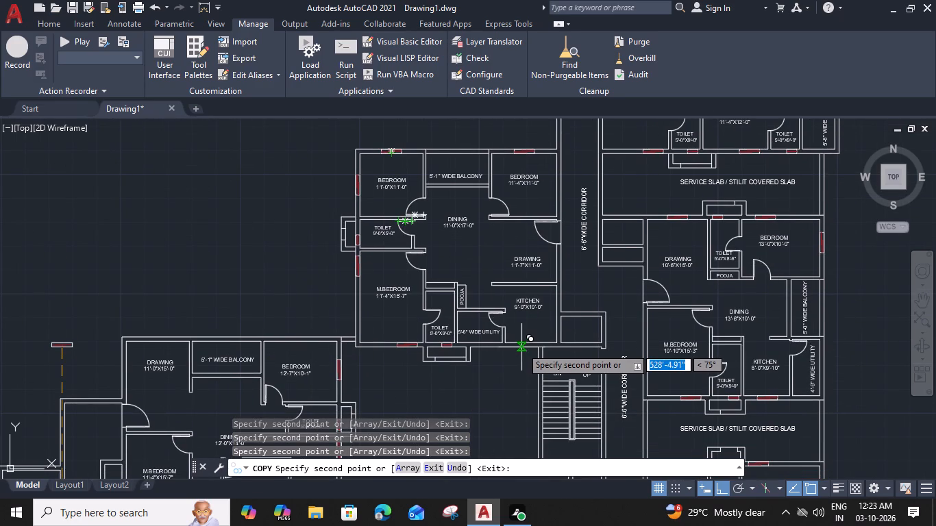
Place horizontal window copies in the north walls of the 12'-7"X10'-1" BEDROOM and 11'-0"X15'-0" DRAWING room and the south wall of the 11'-3"X11'-0" BEDROOM.
{"action": "middle_click_drag", "start_coordinate": [389, 366], "coordinate": [646, 264]}
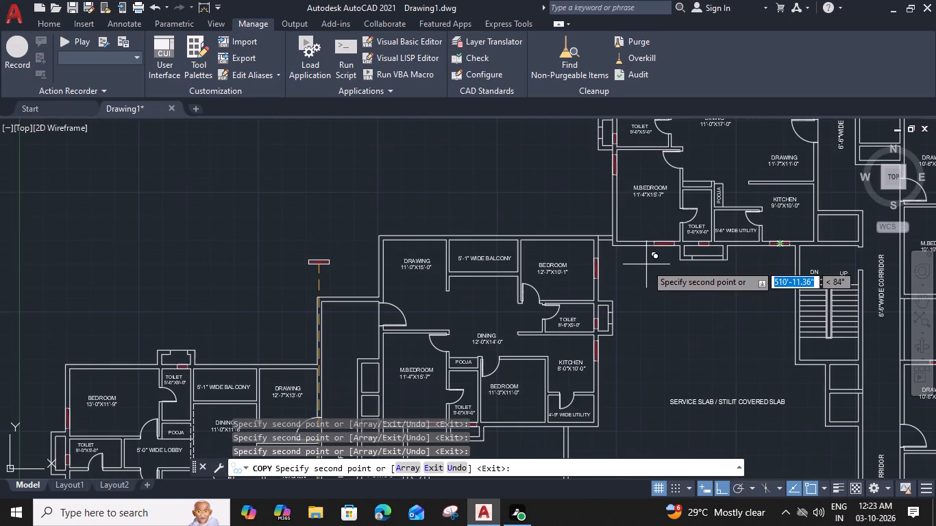
{"action": "left_click", "coordinate": [541, 240]}
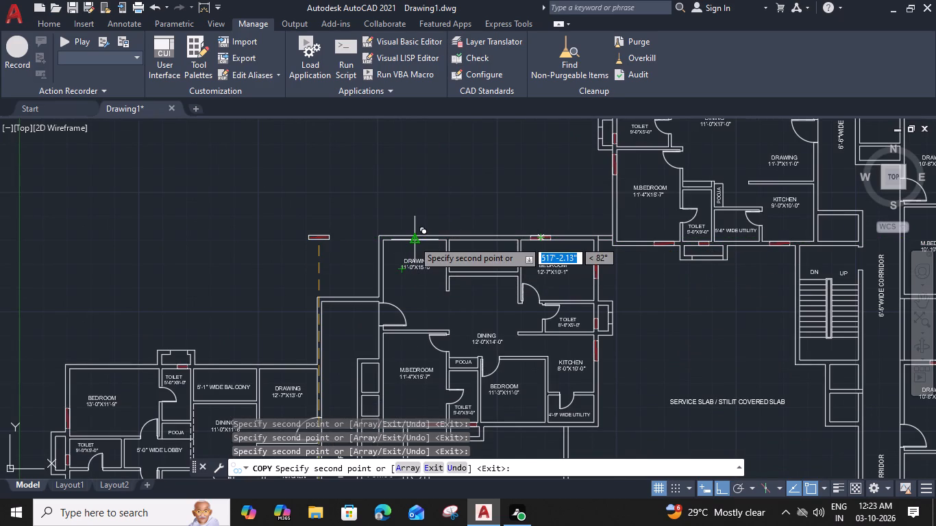
{"action": "left_click", "coordinate": [413, 240]}
{"action": "middle_click_drag", "start_coordinate": [439, 299], "coordinate": [438, 205]}
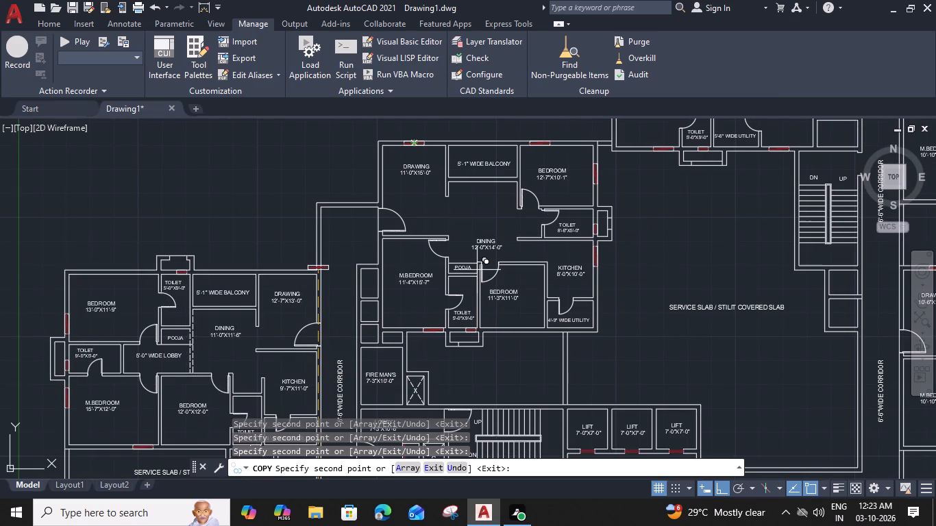
{"action": "left_click", "coordinate": [529, 334]}
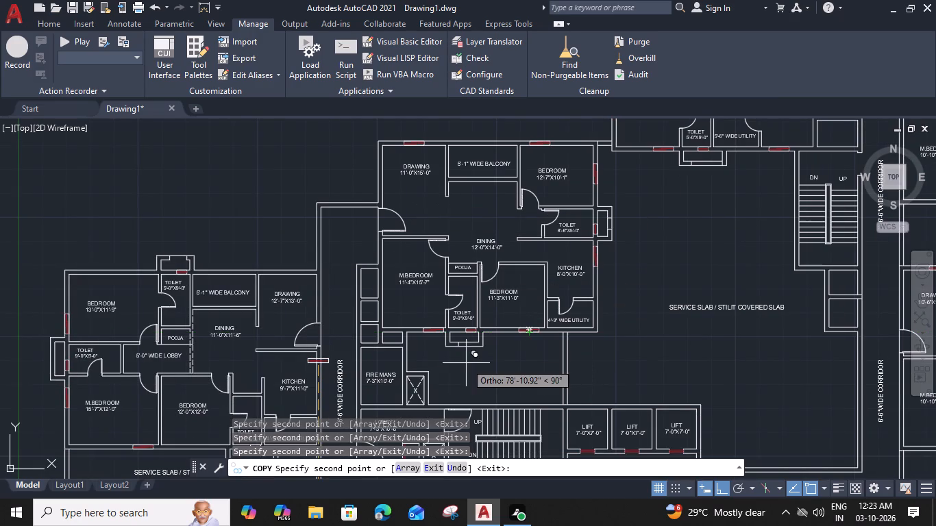
Place horizontal window copies in the north walls of the 12'-7"X13'-0" DRAWING room and 13'-0"X11'-9" BEDROOM and the south wall of the 12'-0"X12'-0" BEDROOM.
{"action": "middle_click_drag", "start_coordinate": [465, 361], "coordinate": [693, 255]}
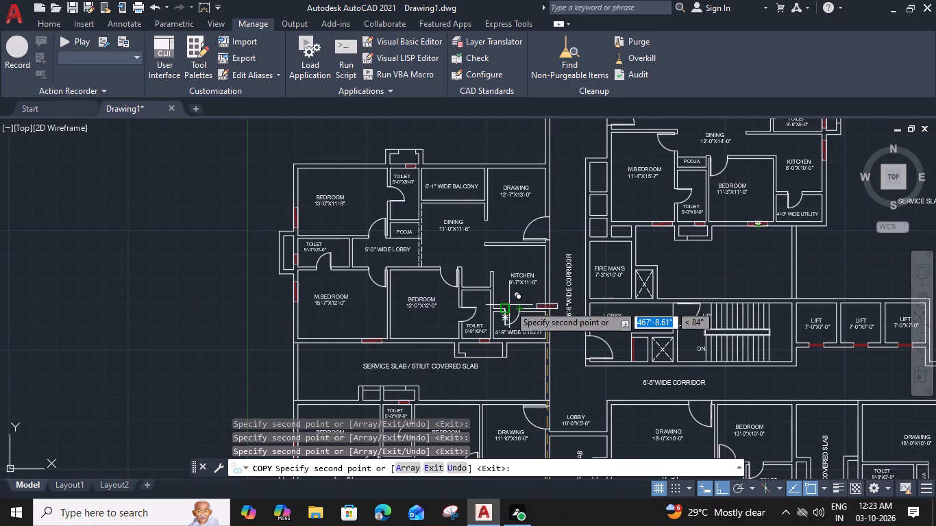
{"action": "left_click", "coordinate": [515, 168]}
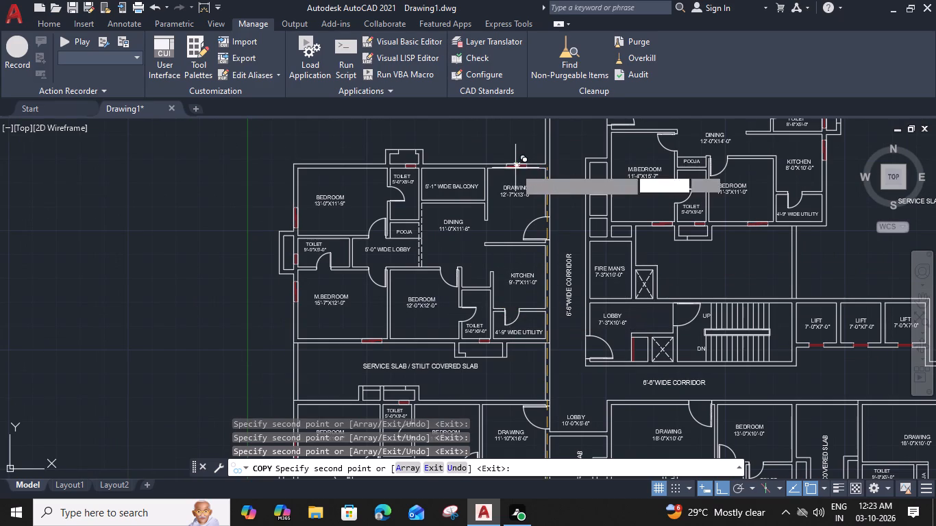
{"action": "left_click", "coordinate": [360, 167]}
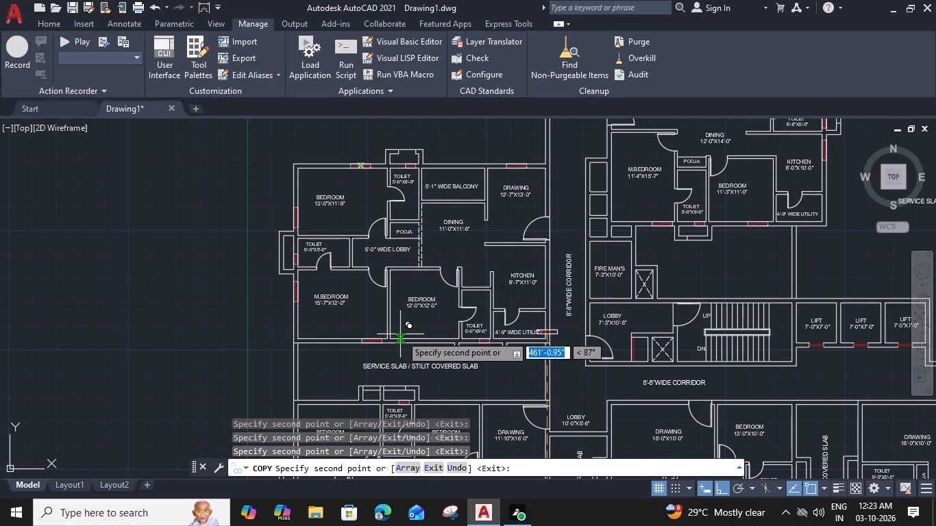
{"action": "left_click", "coordinate": [440, 343]}
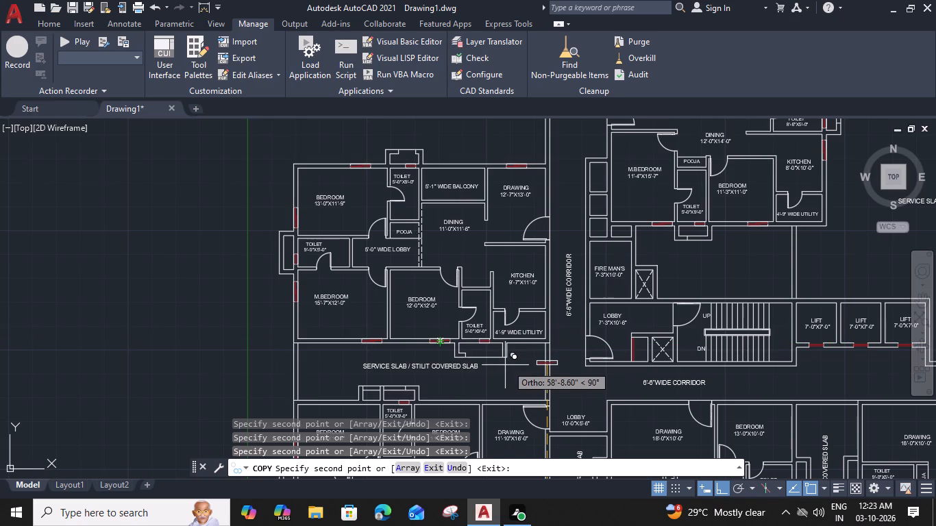
Place horizontal window copies in the north walls of the southwest flat's 11'-0"X11'-4" and 14'-4"X11'-4" BEDROOMs and 11'-10"X16'-0" DRAWING room, and end the copying.
{"action": "middle_click_drag", "start_coordinate": [413, 366], "coordinate": [427, 200]}
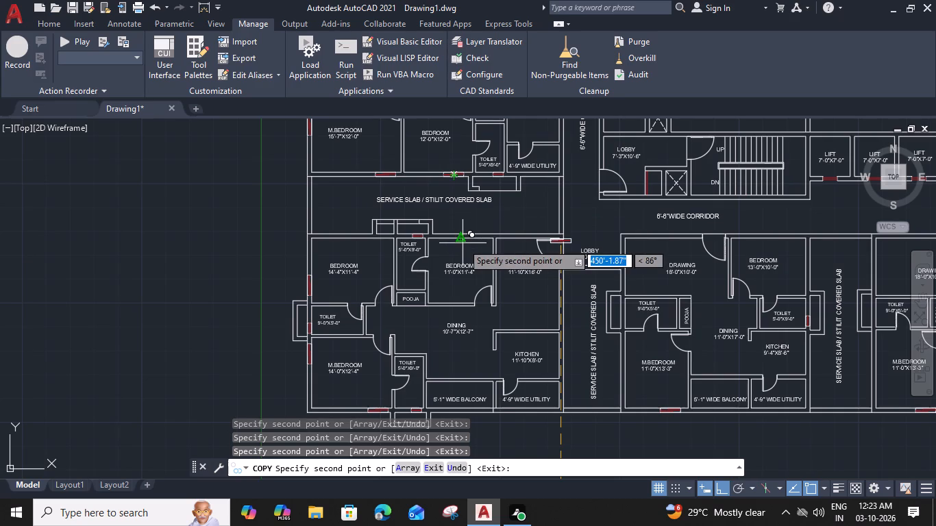
{"action": "left_click", "coordinate": [461, 238]}
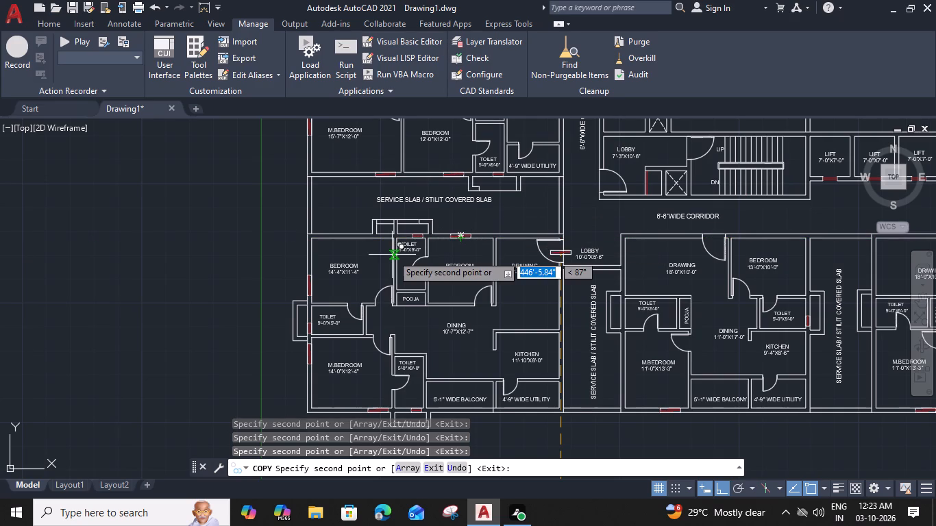
{"action": "left_click", "coordinate": [343, 240]}
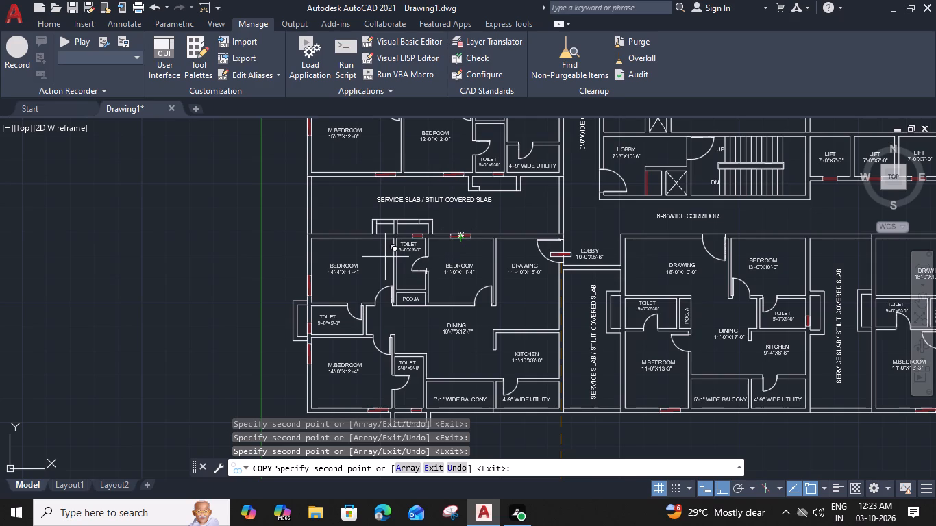
{"action": "scroll", "coordinate": [331, 240], "scroll_direction": "up", "scroll_amount": 3}
{"action": "left_click", "coordinate": [350, 232]}
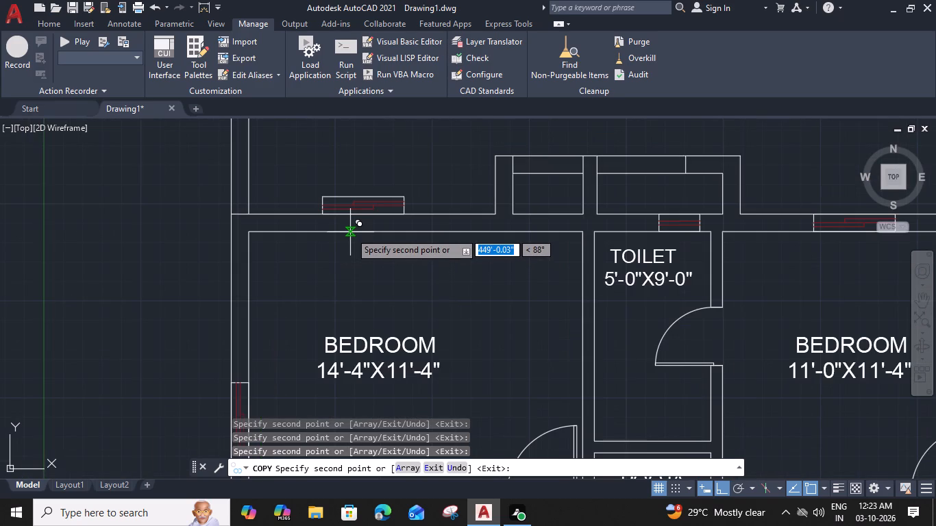
{"action": "scroll", "coordinate": [357, 234], "scroll_direction": "down", "scroll_amount": 2}
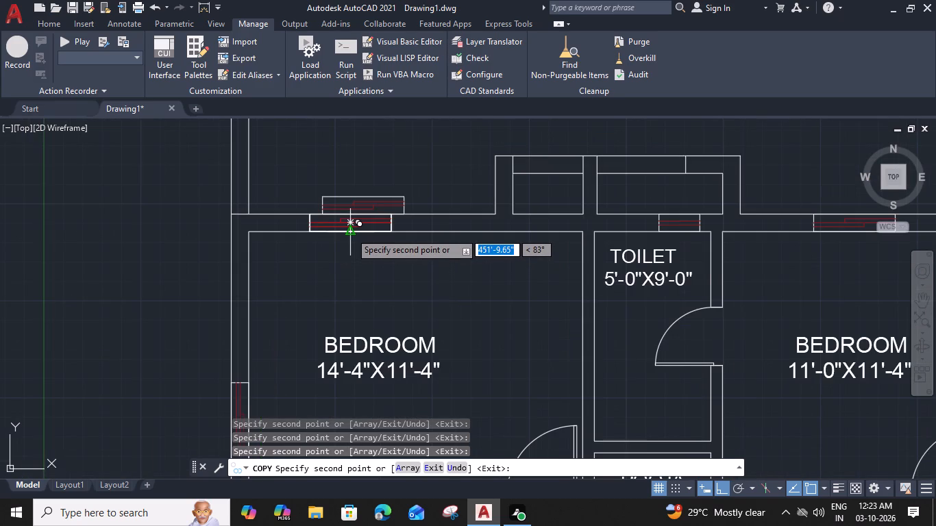
{"action": "left_click", "coordinate": [639, 234]}
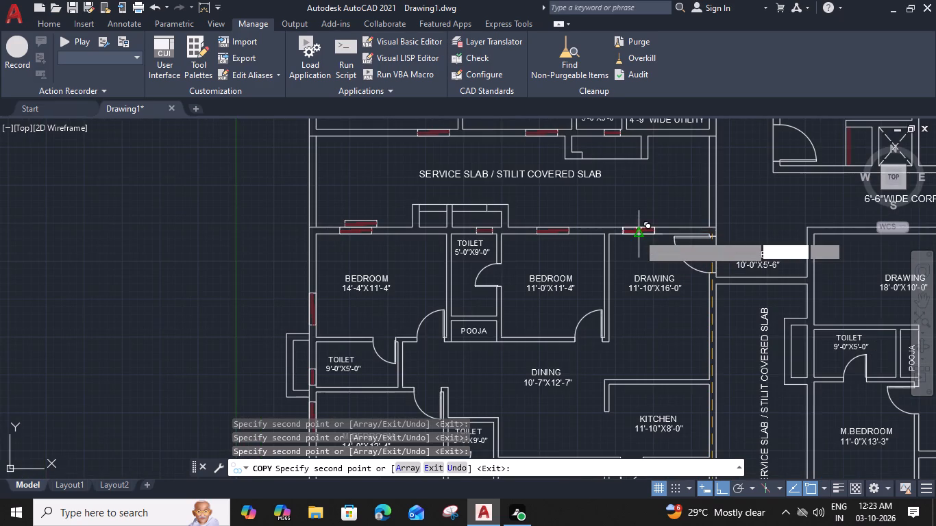
{"action": "scroll", "coordinate": [631, 273], "scroll_direction": "down", "scroll_amount": 2}
{"action": "middle_click_drag", "start_coordinate": [625, 284], "coordinate": [613, 261]}
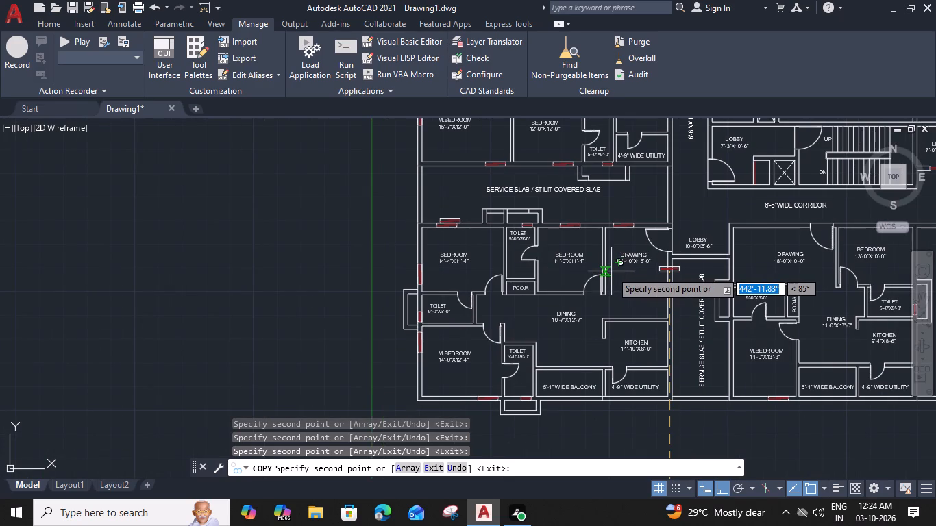
{"action": "key", "text": "Escape"}
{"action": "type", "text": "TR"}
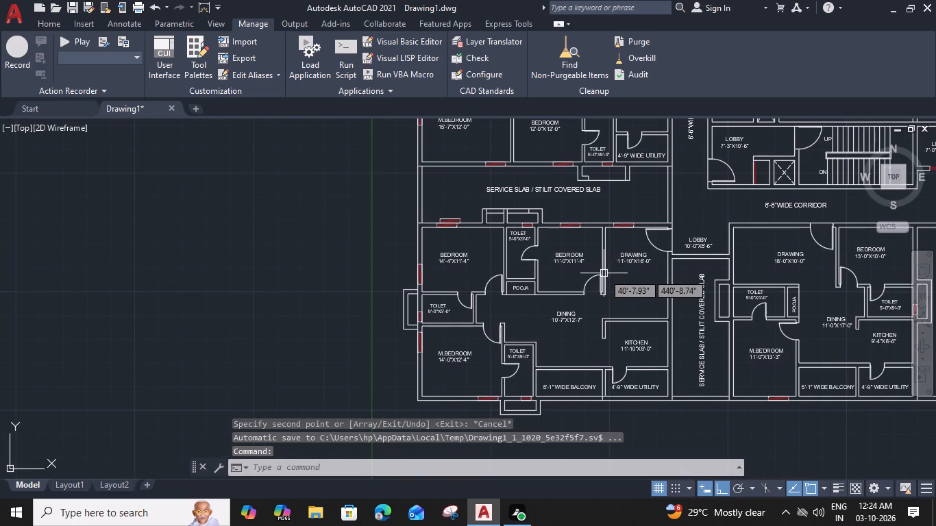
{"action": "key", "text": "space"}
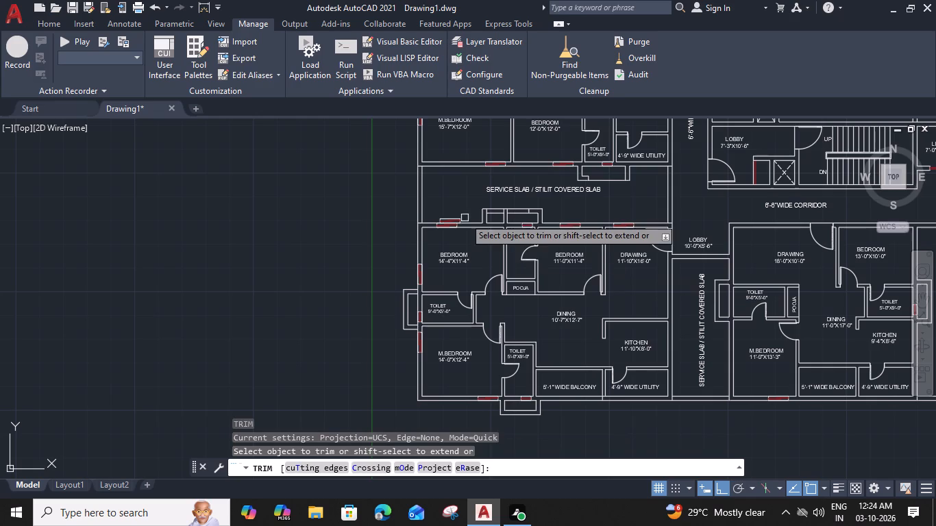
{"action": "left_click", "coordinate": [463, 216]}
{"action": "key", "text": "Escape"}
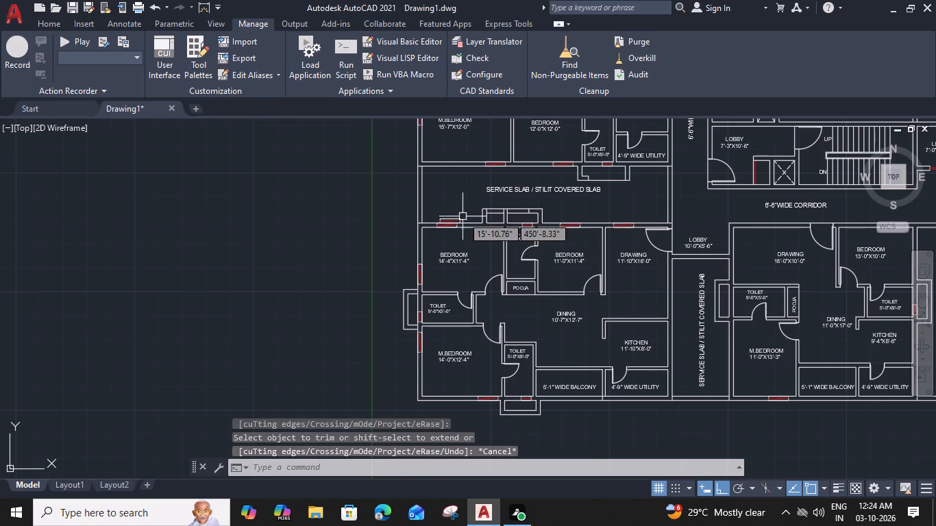
Delete the misplaced window copy just above the north wall of the 14'-4"X11'-4" BEDROOM.
{"action": "scroll", "coordinate": [463, 216], "scroll_direction": "up", "scroll_amount": 2}
{"action": "left_click", "coordinate": [465, 218]}
{"action": "left_click", "coordinate": [416, 229]}
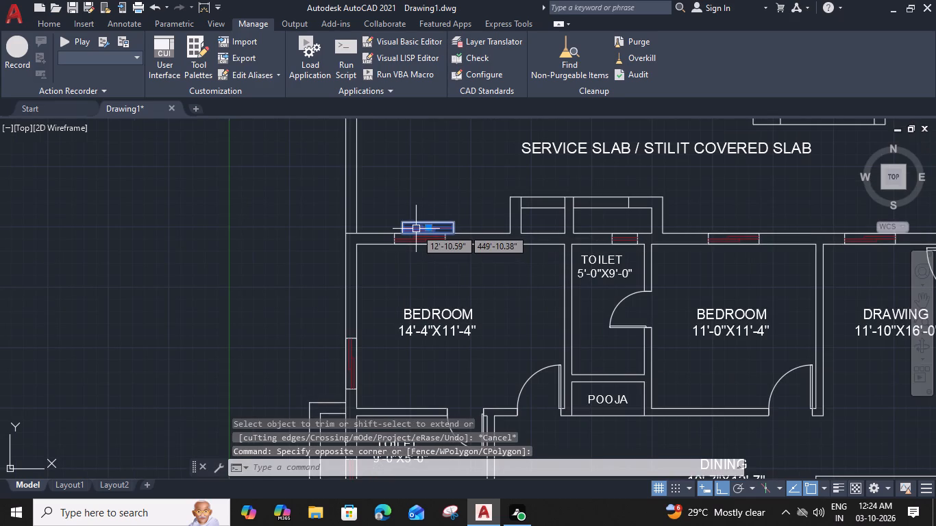
{"action": "key", "text": "Delete"}
Ungroup the window in the north wall of the southwest flat's 11'-0"X11'-4" BEDROOM.
{"action": "scroll", "coordinate": [458, 266], "scroll_direction": "down", "scroll_amount": 2}
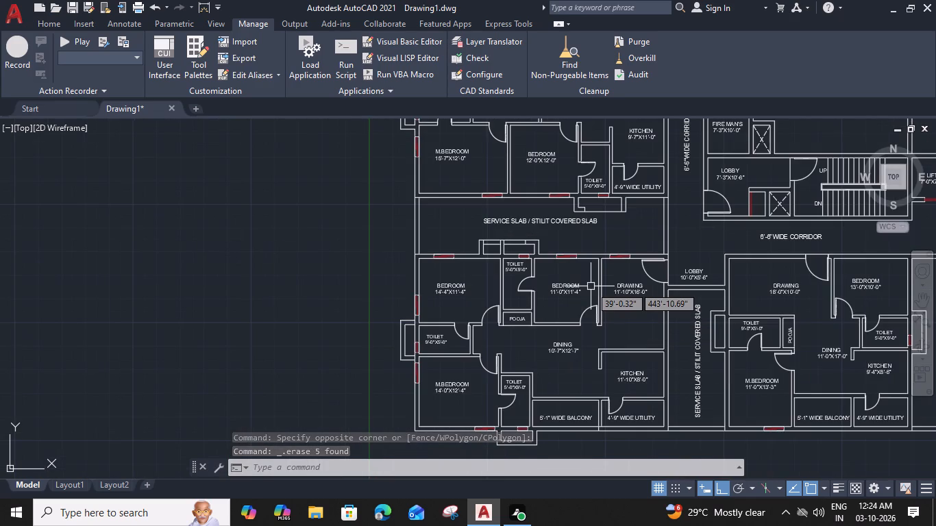
{"action": "middle_click_drag", "start_coordinate": [489, 346], "coordinate": [502, 346]}
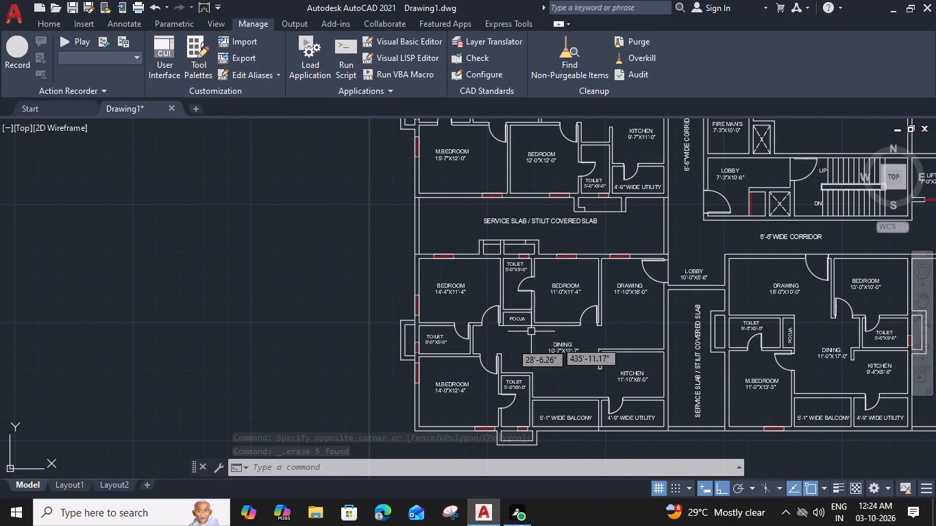
{"action": "middle_click_drag", "start_coordinate": [502, 346], "coordinate": [476, 294]}
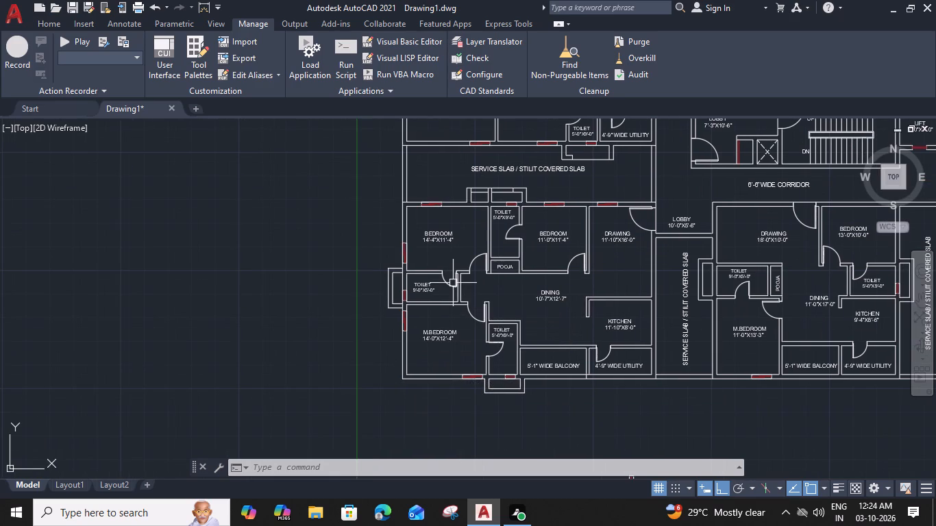
{"action": "scroll", "coordinate": [561, 205], "scroll_direction": "up", "scroll_amount": 3}
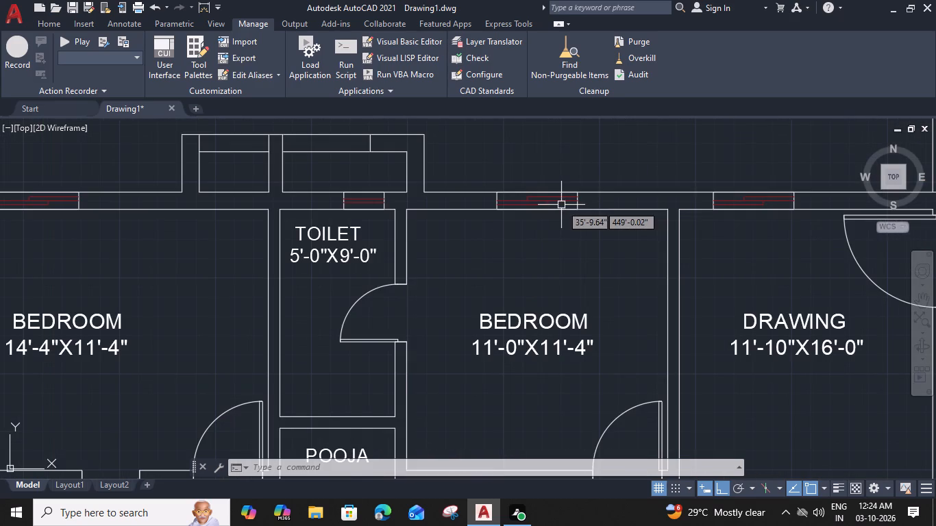
{"action": "scroll", "coordinate": [576, 195], "scroll_direction": "up", "scroll_amount": 2}
{"action": "left_click", "coordinate": [578, 201]}
{"action": "key", "text": "u"}
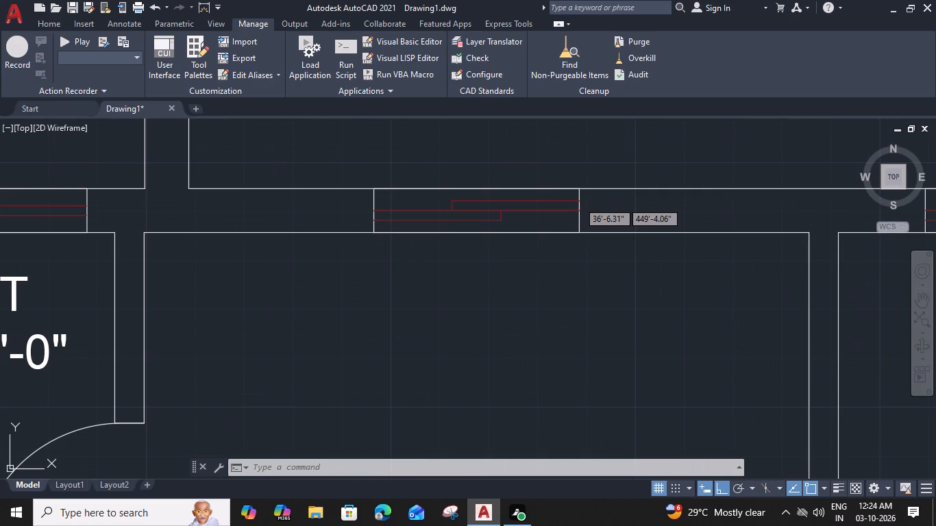
{"action": "key", "text": "n"}
{"action": "key", "text": "g"}
{"action": "key", "text": "space"}
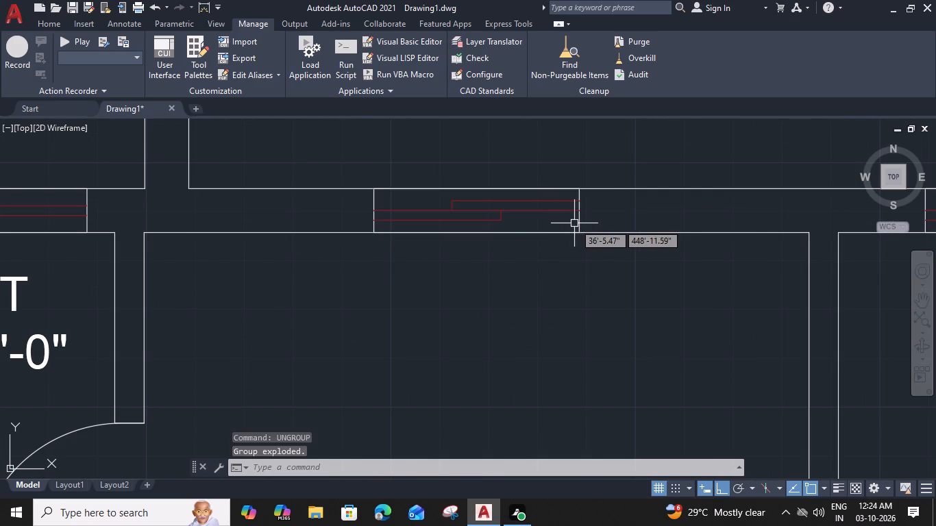
Stretch the rectangular frame of the 11'-0"X11'-4" BEDROOM window outward by 1' at both its east and west ends.
{"action": "left_click", "coordinate": [574, 223]}
{"action": "left_click", "coordinate": [591, 223]}
{"action": "left_click_drag", "start_coordinate": [591, 215], "coordinate": [585, 217]}
{"action": "left_click", "coordinate": [574, 223]}
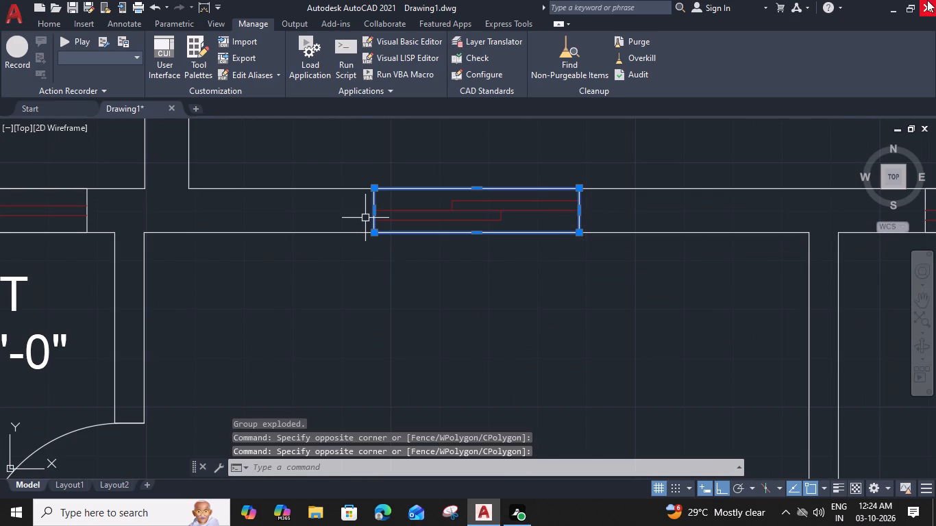
{"action": "left_click", "coordinate": [580, 211]}
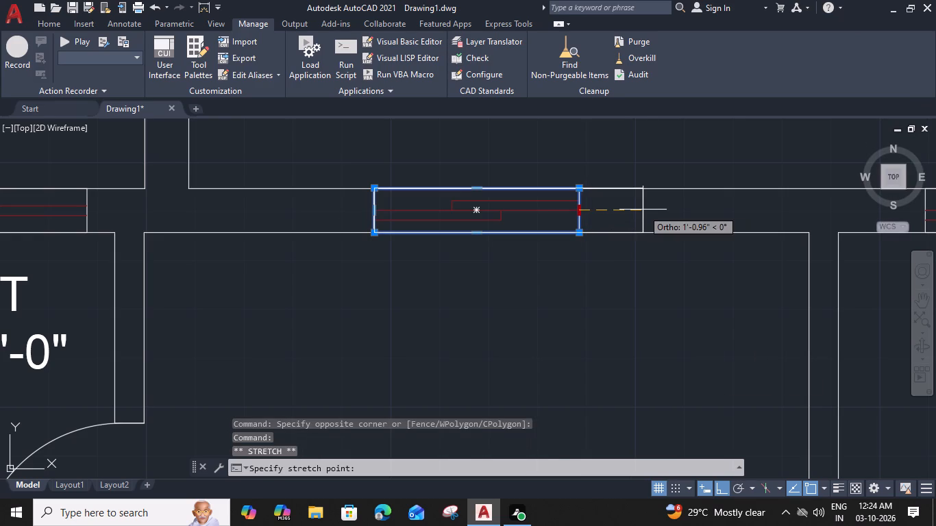
{"action": "key", "text": "1"}
{"action": "type", "text": "'"}
{"action": "key", "text": "space"}
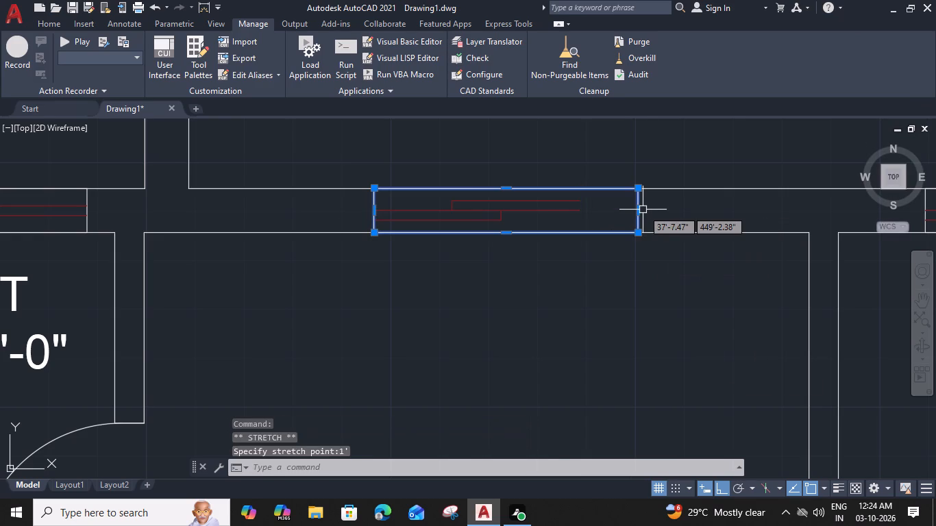
{"action": "middle_click_drag", "start_coordinate": [369, 212], "coordinate": [478, 211]}
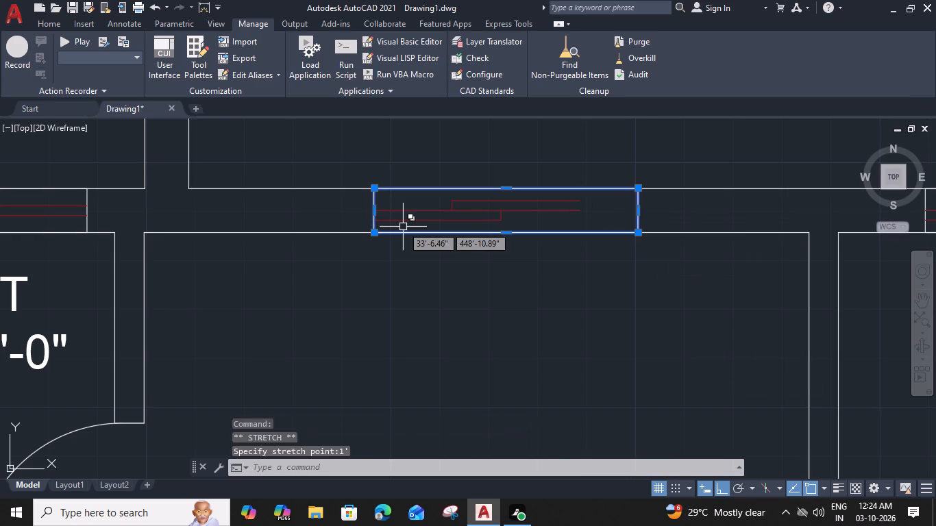
{"action": "left_click", "coordinate": [484, 211]}
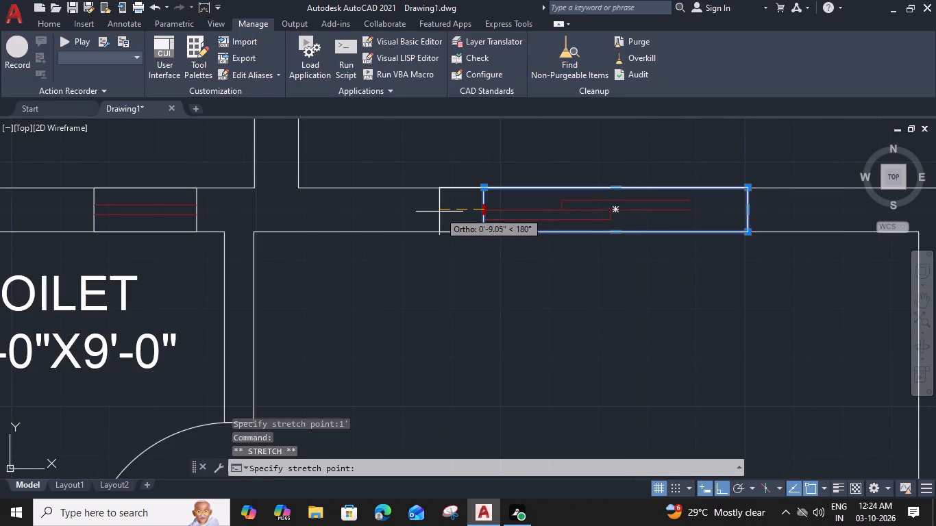
{"action": "key", "text": "1"}
{"action": "key", "text": "semicolon"}
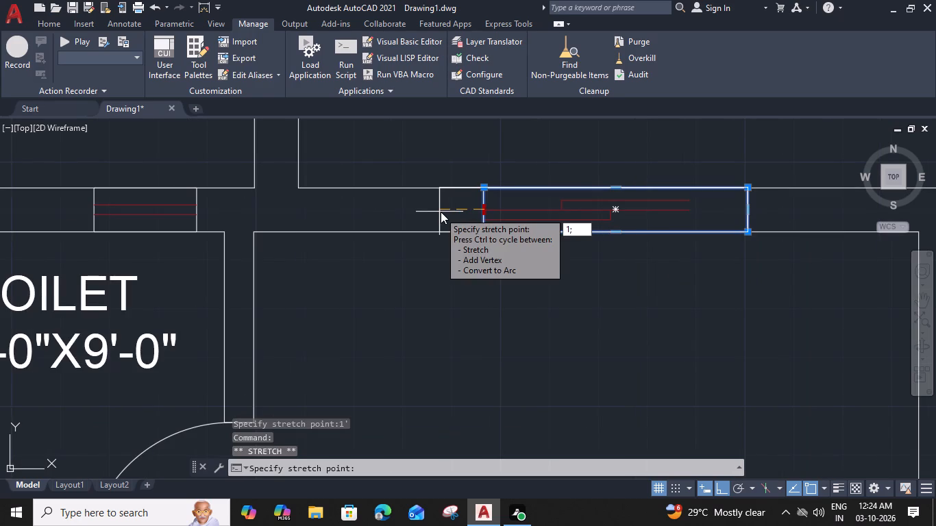
{"action": "key", "text": "BackSpace"}
{"action": "type", "text": "'"}
{"action": "key", "text": "space"}
{"action": "key", "text": "Escape"}
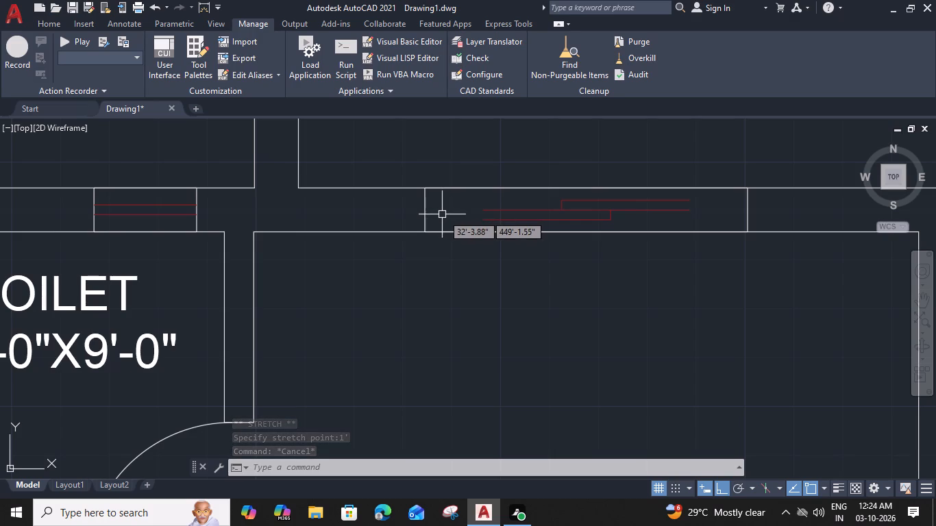
Extend the red sliding-pane lines of the 11'-0"X11'-4" BEDROOM window to both ends of the widened frame.
{"action": "type", "text": "EX"}
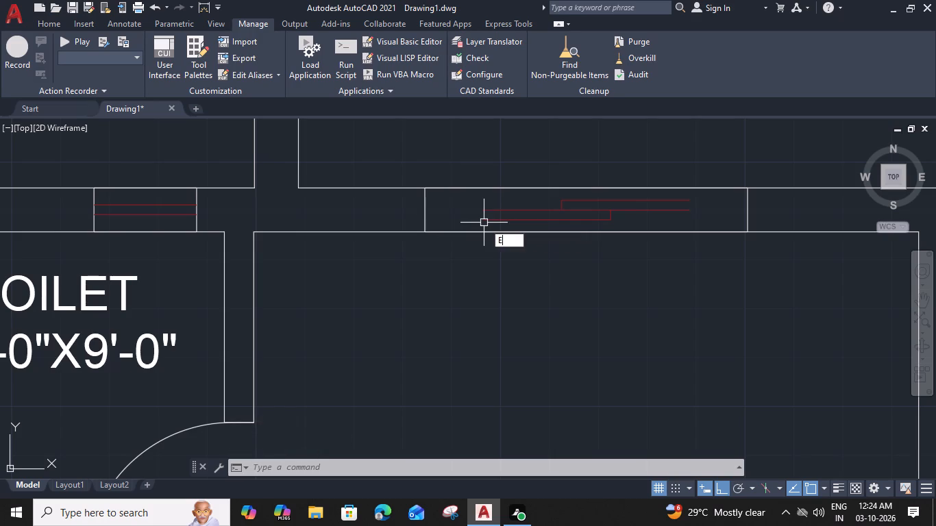
{"action": "key", "text": "space"}
{"action": "left_click", "coordinate": [499, 218]}
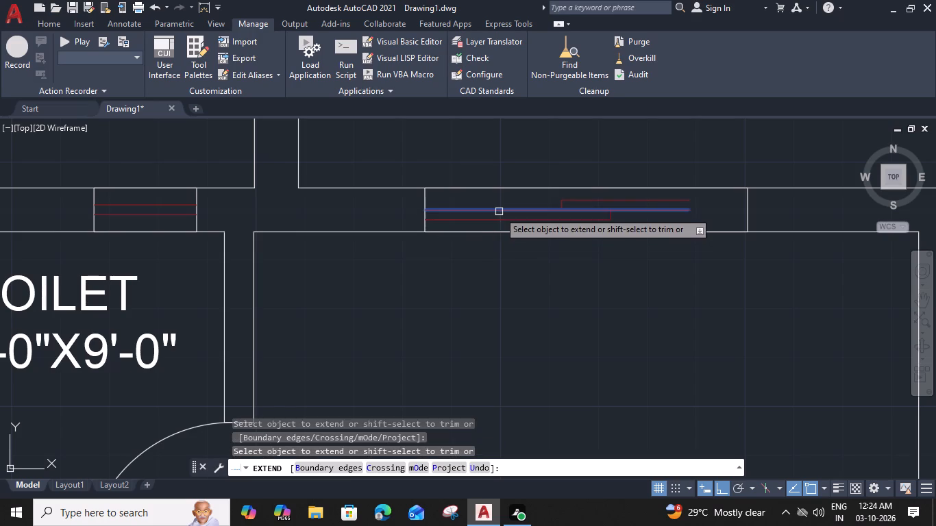
{"action": "left_click", "coordinate": [499, 212]}
{"action": "left_click", "coordinate": [672, 208]}
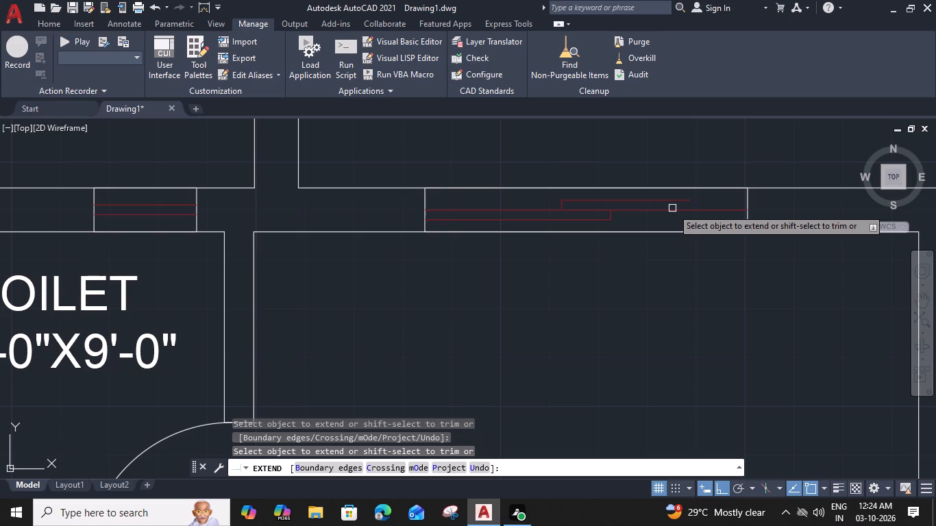
{"action": "left_click", "coordinate": [676, 201]}
{"action": "key", "text": "Escape"}
Group the frame and pane lines of the widened 11'-0"X11'-4" BEDROOM window.
{"action": "left_click", "coordinate": [767, 195]}
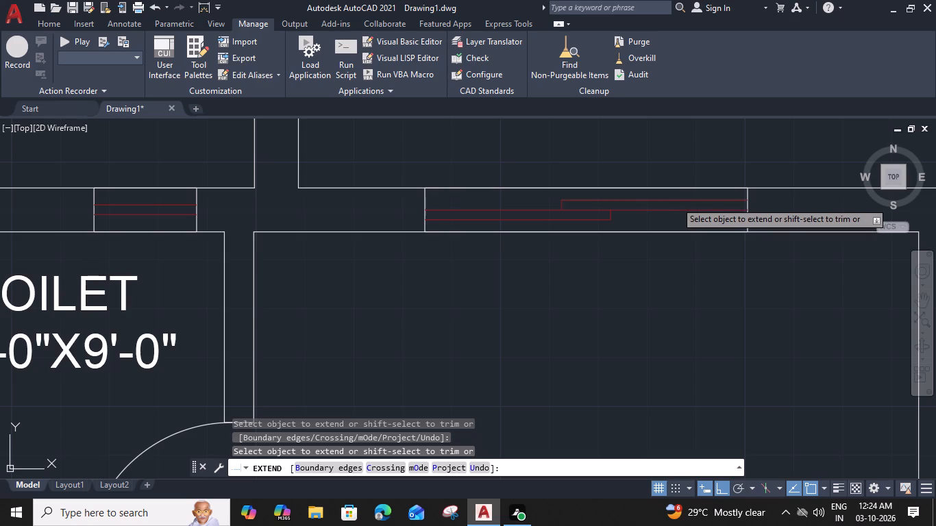
{"action": "left_click", "coordinate": [409, 226]}
{"action": "type", "text": "G"}
{"action": "key", "text": "space"}
Move the north window of the 14'-4"X11'-4" BEDROOM east along the wall, closer to the middle of the room.
{"action": "scroll", "coordinate": [419, 245], "scroll_direction": "down", "scroll_amount": 3}
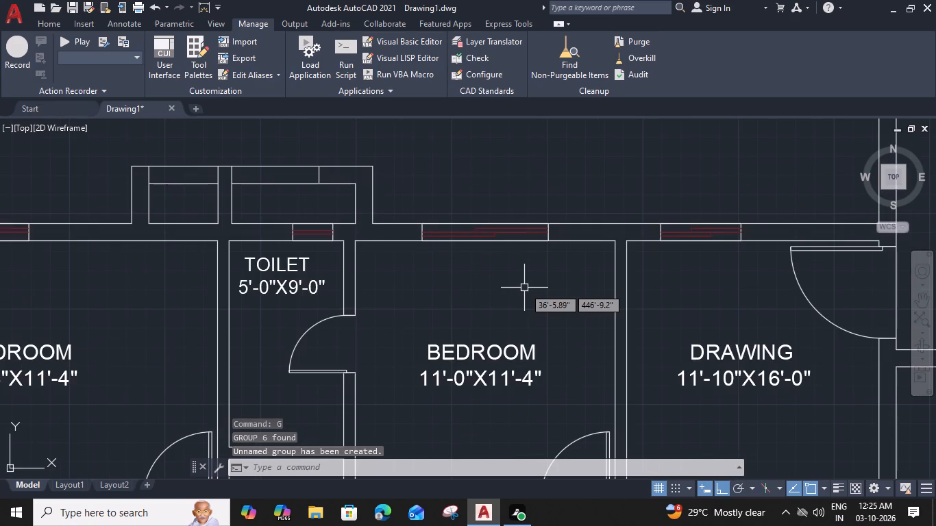
{"action": "middle_click_drag", "start_coordinate": [524, 279], "coordinate": [579, 263]}
{"action": "scroll", "coordinate": [578, 267], "scroll_direction": "down", "scroll_amount": 2}
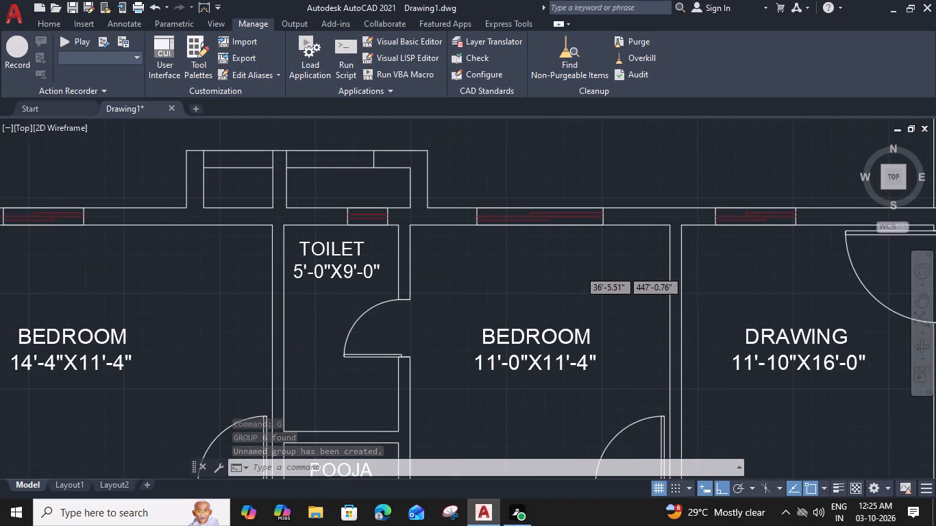
{"action": "middle_click", "coordinate": [458, 282]}
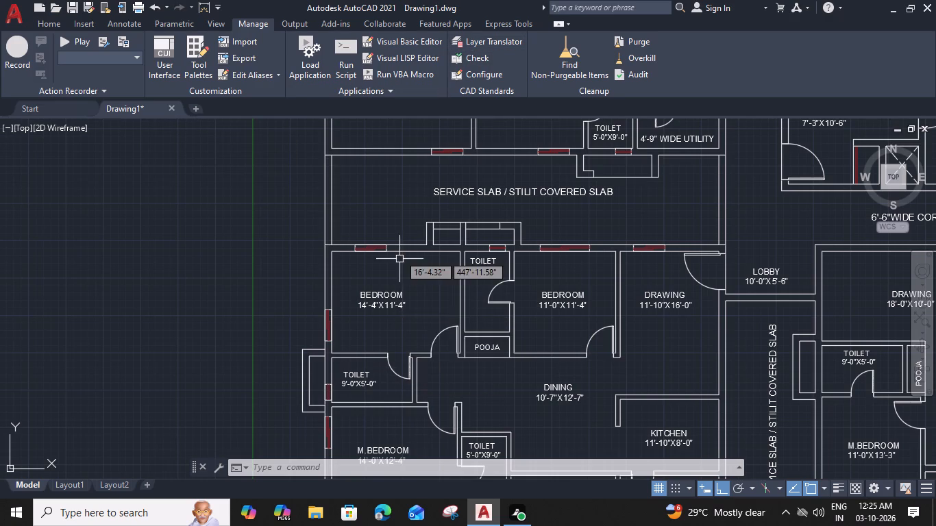
{"action": "scroll", "coordinate": [392, 250], "scroll_direction": "up", "scroll_amount": 2}
{"action": "left_click", "coordinate": [378, 240]}
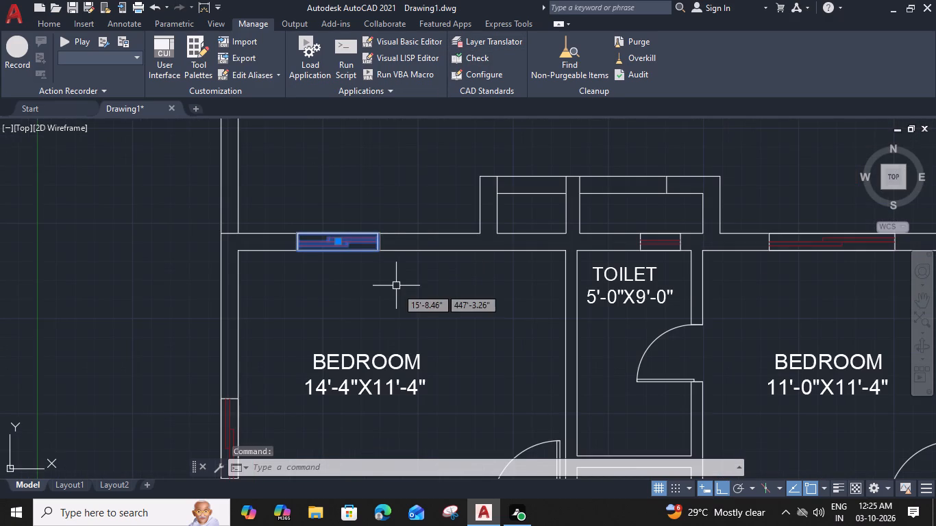
{"action": "middle_click_drag", "start_coordinate": [397, 288], "coordinate": [526, 268]}
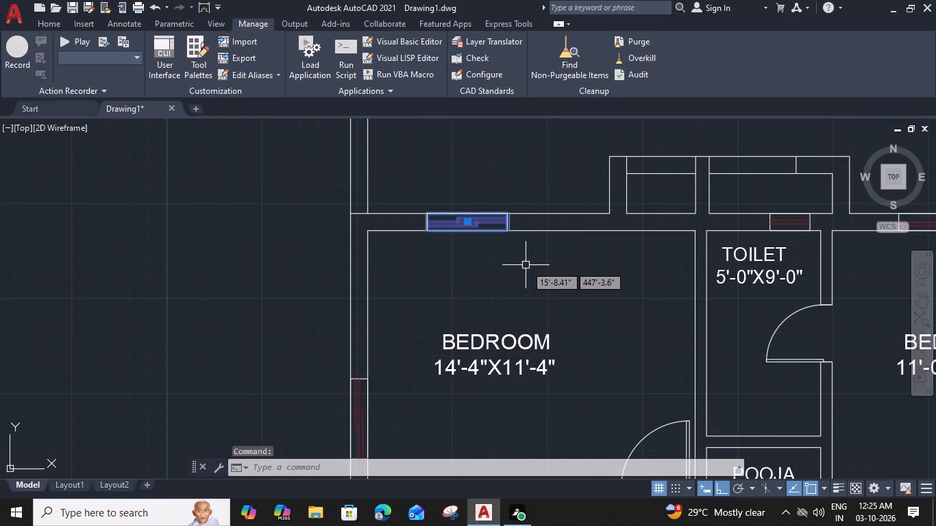
{"action": "type", "text": "M"}
{"action": "key", "text": "space"}
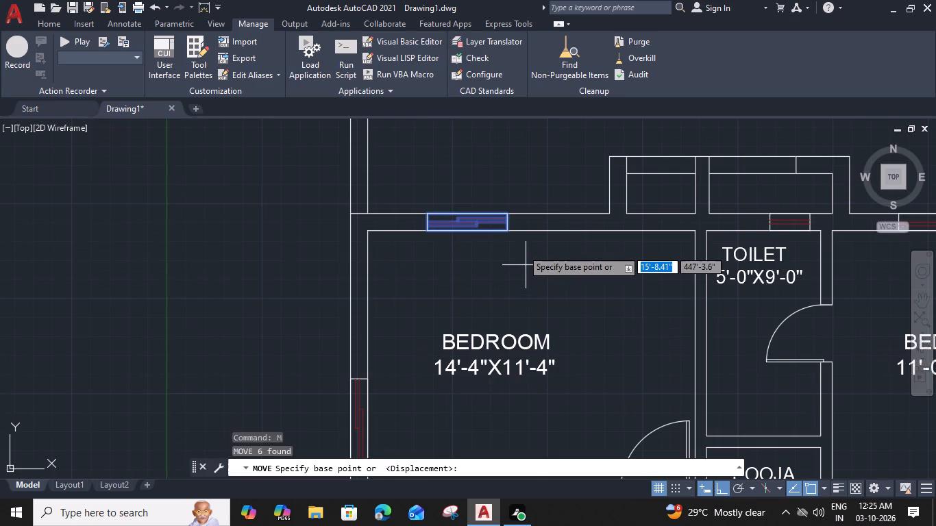
{"action": "left_click", "coordinate": [506, 231]}
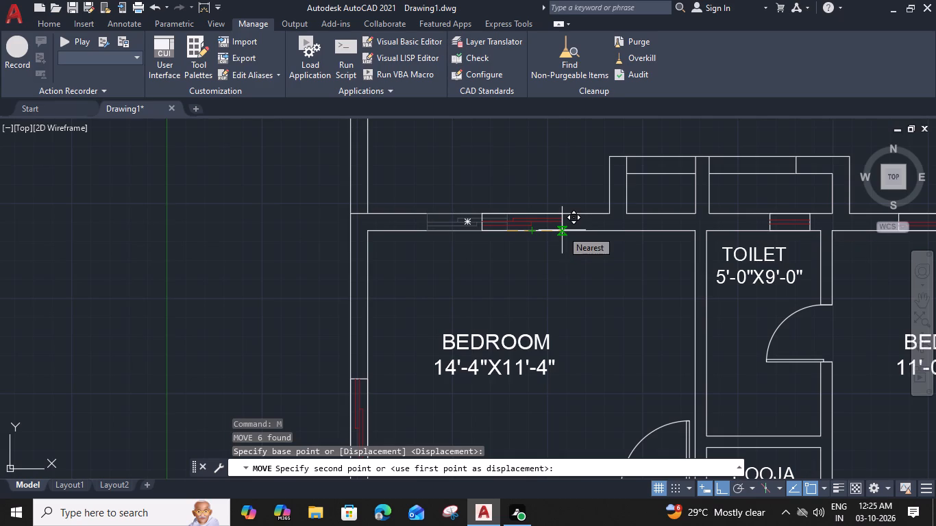
{"action": "left_click", "coordinate": [549, 231]}
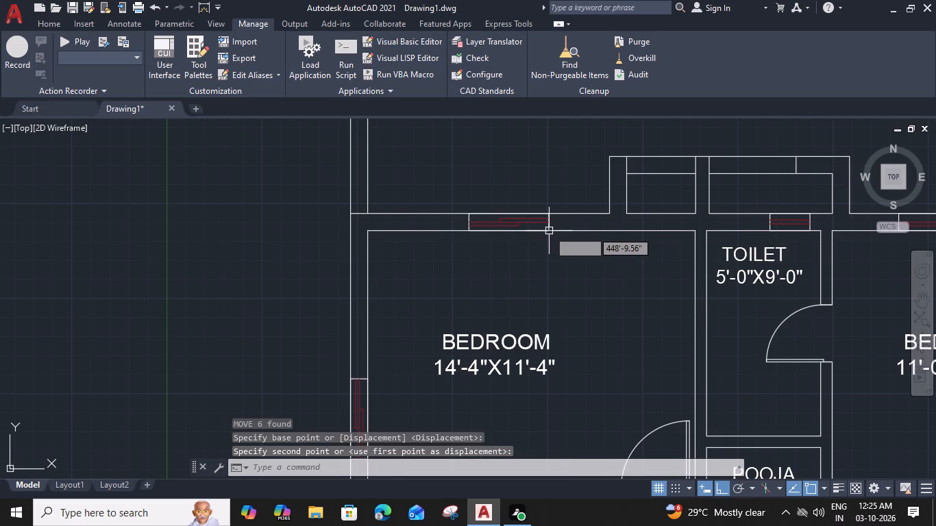
{"action": "key", "text": "Escape"}
Ungroup the window in the north wall of the 14'-4"X11'-4" BEDROOM.
{"action": "middle_click_drag", "start_coordinate": [507, 250], "coordinate": [497, 275]}
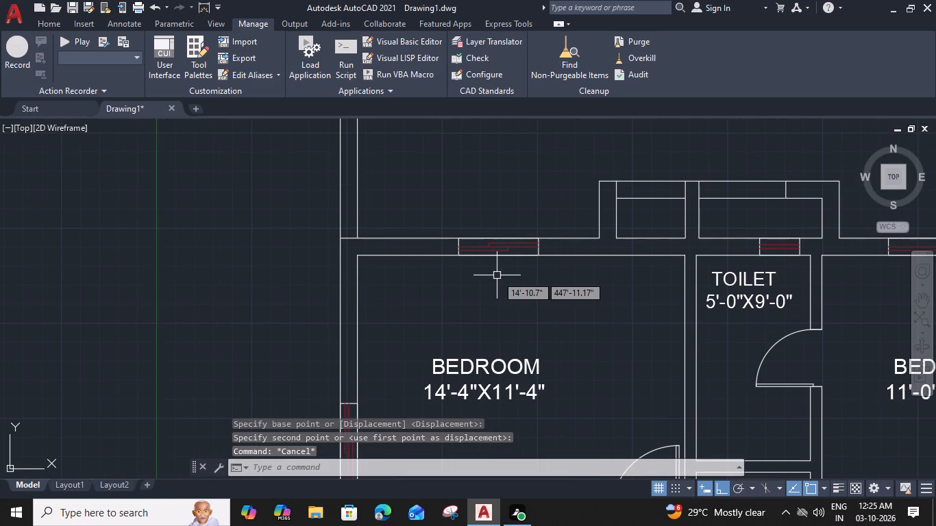
{"action": "scroll", "coordinate": [485, 252], "scroll_direction": "up", "scroll_amount": 1}
{"action": "left_click", "coordinate": [488, 247]}
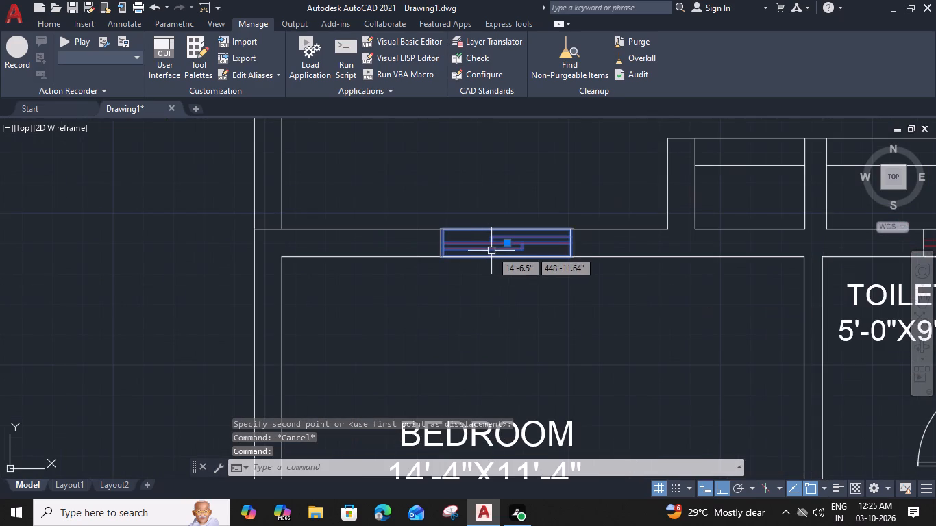
{"action": "type", "text": "UNG"}
{"action": "key", "text": "space"}
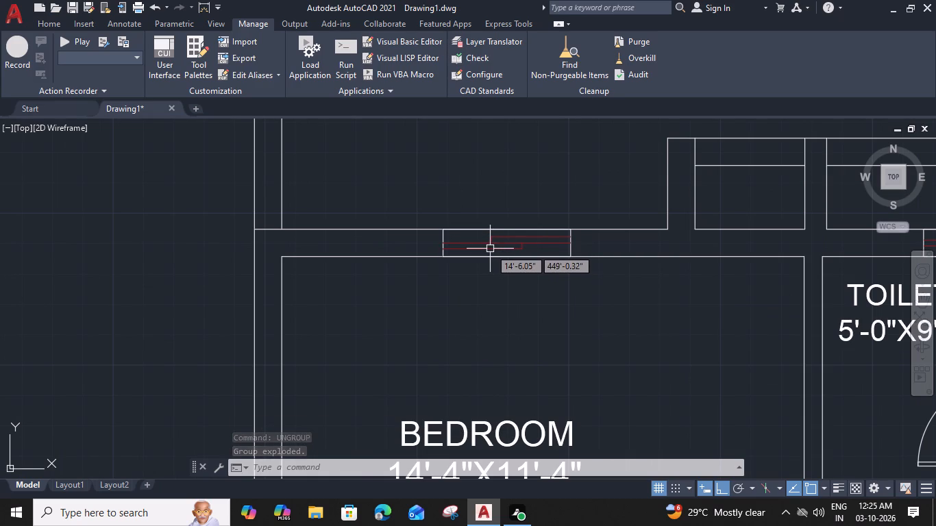
Widen the frame of the 14'-4"X11'-4" BEDROOM north window by stretching its east and west ends outward 1' each.
{"action": "left_click", "coordinate": [570, 250]}
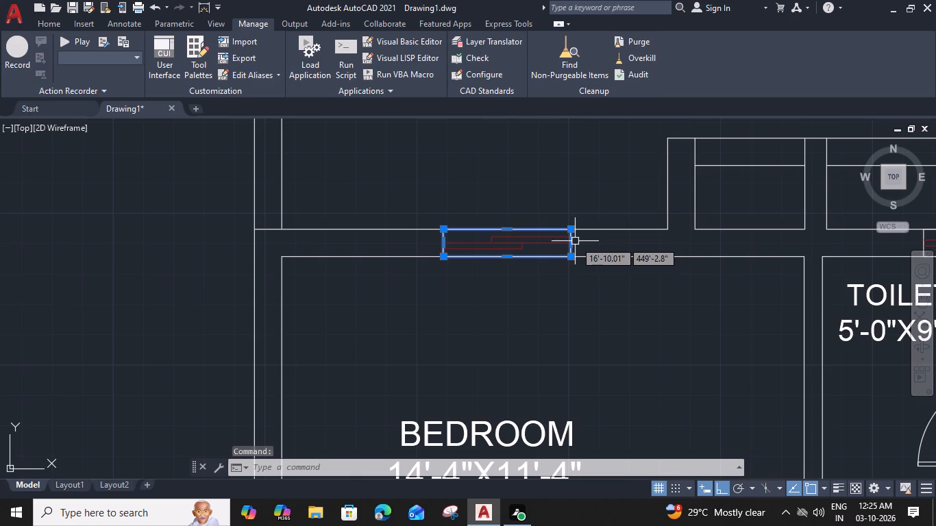
{"action": "left_click", "coordinate": [574, 241]}
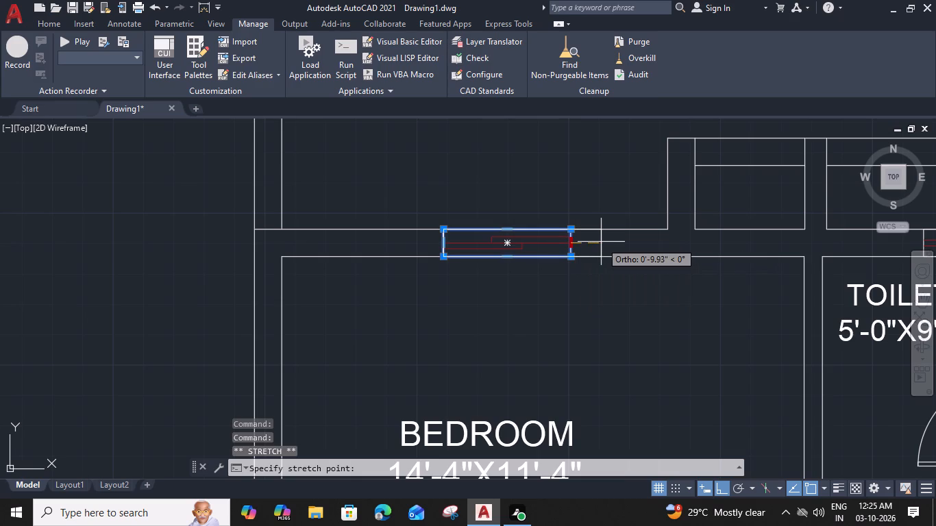
{"action": "type", "text": "1'"}
{"action": "key", "text": "space"}
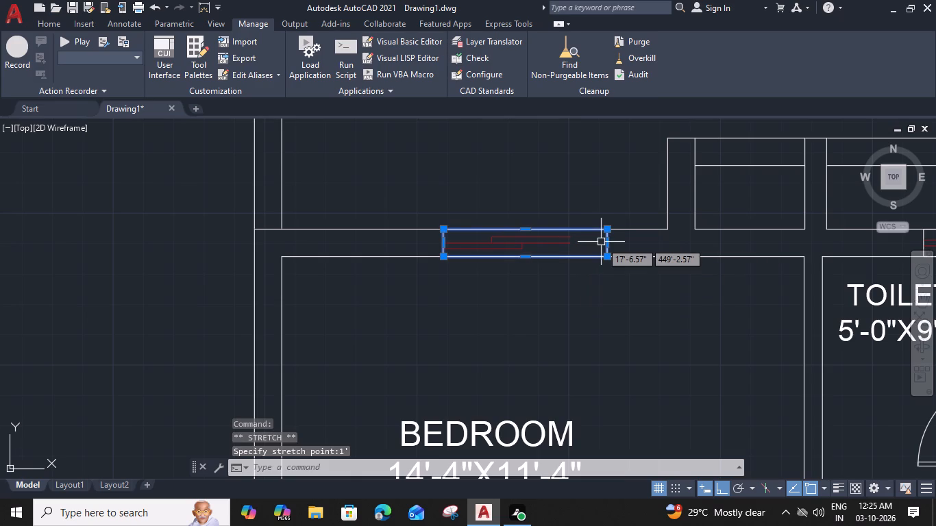
{"action": "left_click", "coordinate": [445, 244]}
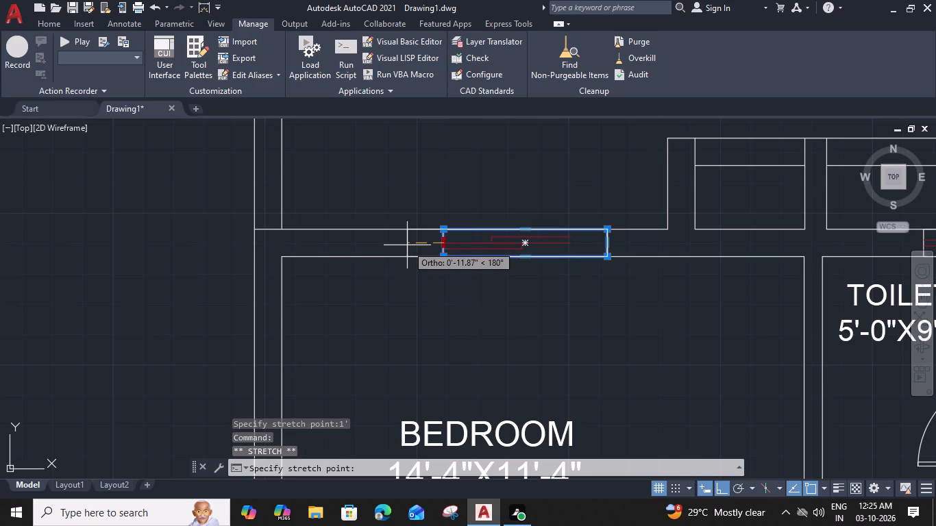
{"action": "key", "text": "1"}
{"action": "type", "text": "'"}
{"action": "key", "text": "space"}
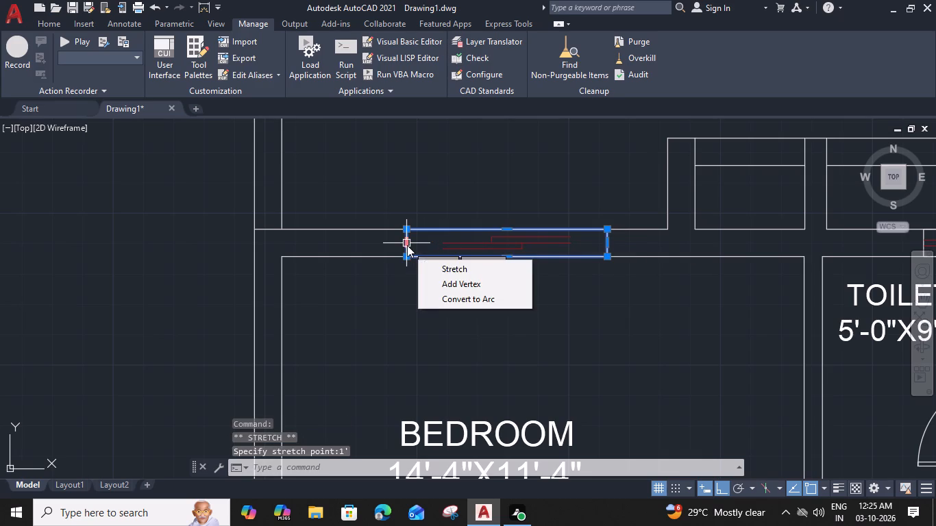
{"action": "key", "text": "Escape"}
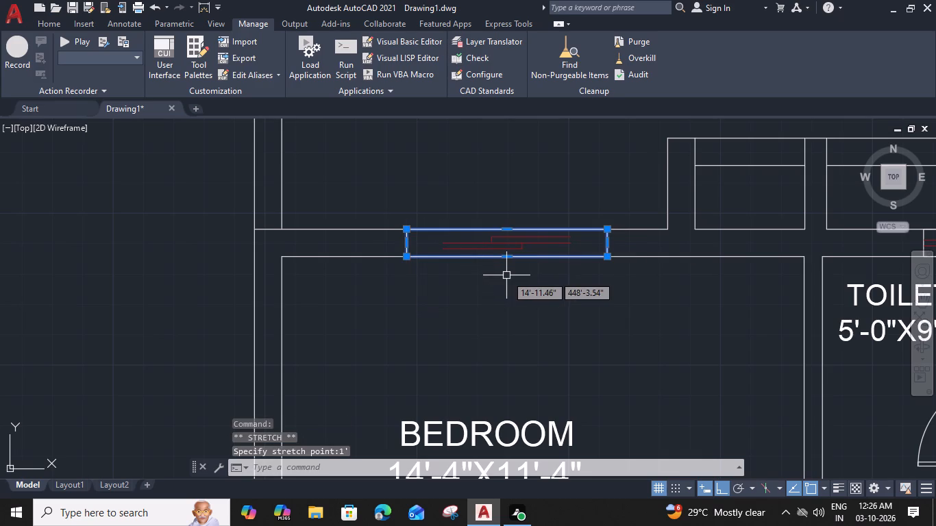
{"action": "key", "text": "e"}
{"action": "key", "text": "Escape"}
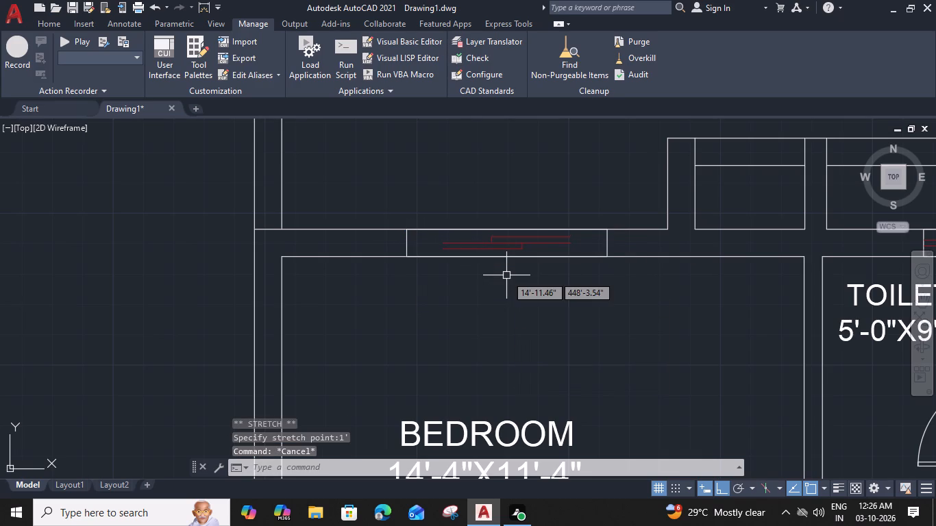
Extend the red sliding-pane lines of the 14'-4"X11'-4" BEDROOM north window to both ends of the widened frame.
{"action": "type", "text": "EX"}
{"action": "key", "text": "space"}
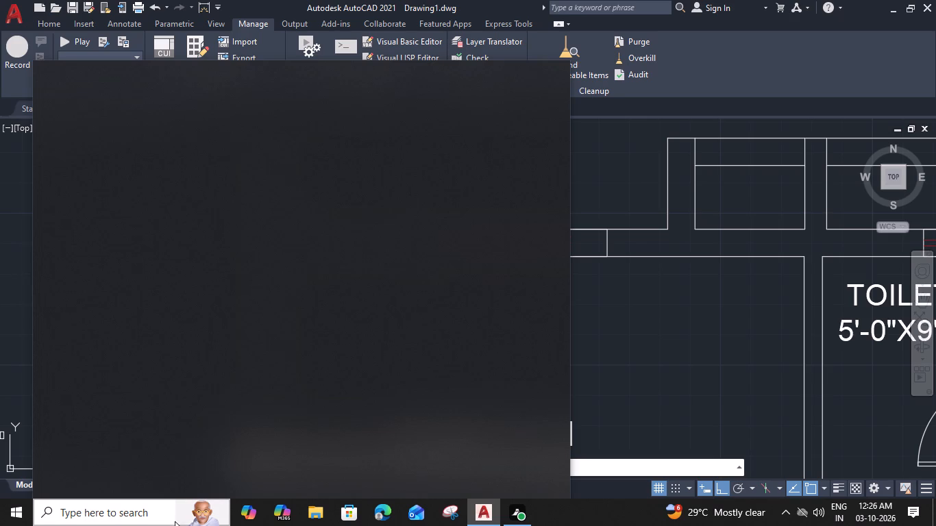
{"action": "middle_click_drag", "start_coordinate": [466, 322], "coordinate": [517, 345]}
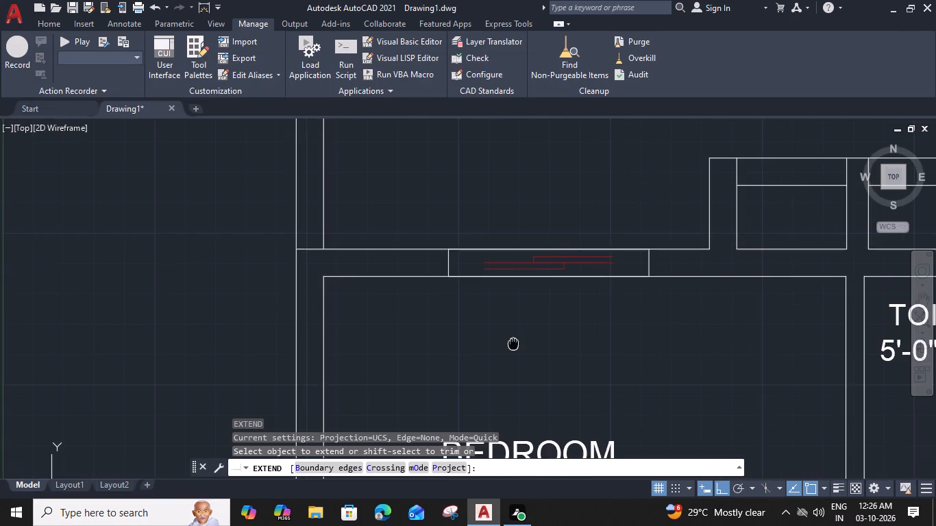
{"action": "left_click", "coordinate": [517, 271]}
{"action": "left_click", "coordinate": [513, 266]}
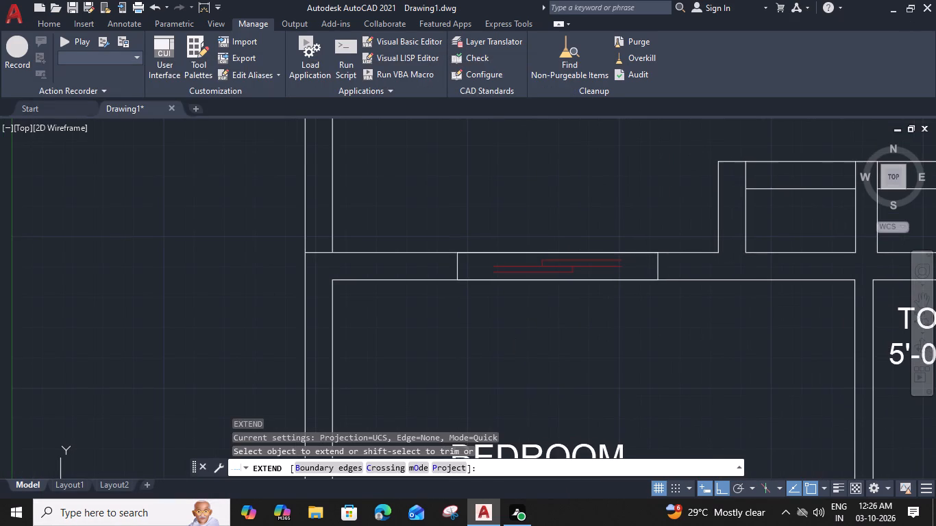
{"action": "left_click", "coordinate": [608, 268]}
{"action": "left_click", "coordinate": [613, 259]}
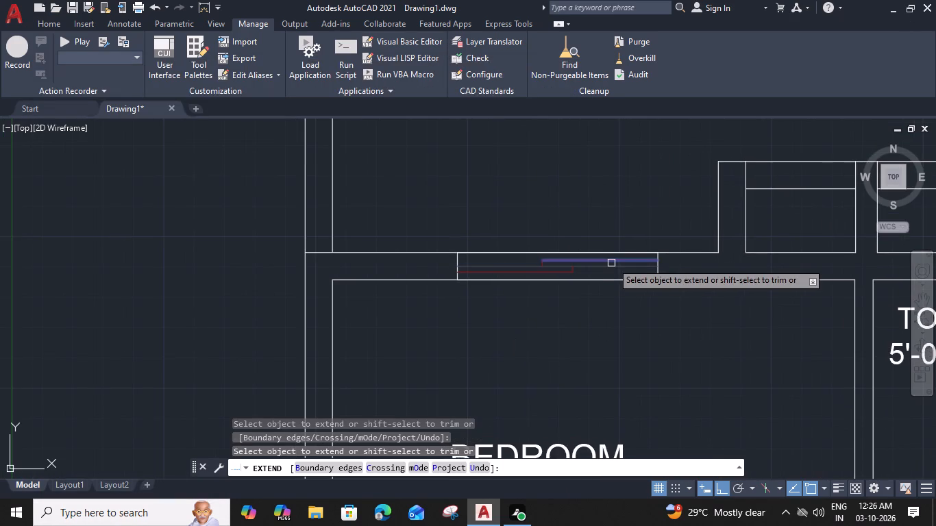
{"action": "key", "text": "Escape"}
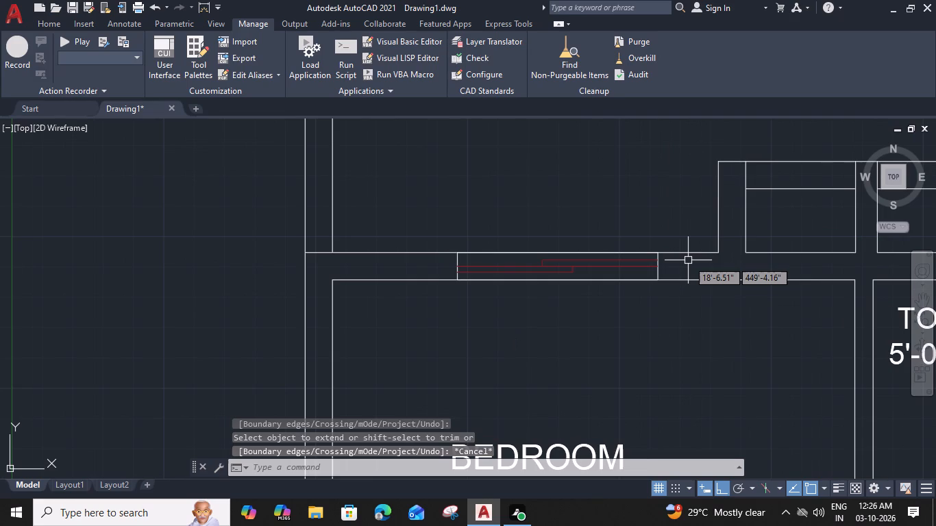
Group the frame and pane lines of the widened north window in the 14'-4"X11'-4" BEDROOM.
{"action": "scroll", "coordinate": [665, 266], "scroll_direction": "up", "scroll_amount": 1}
{"action": "left_click", "coordinate": [673, 258]}
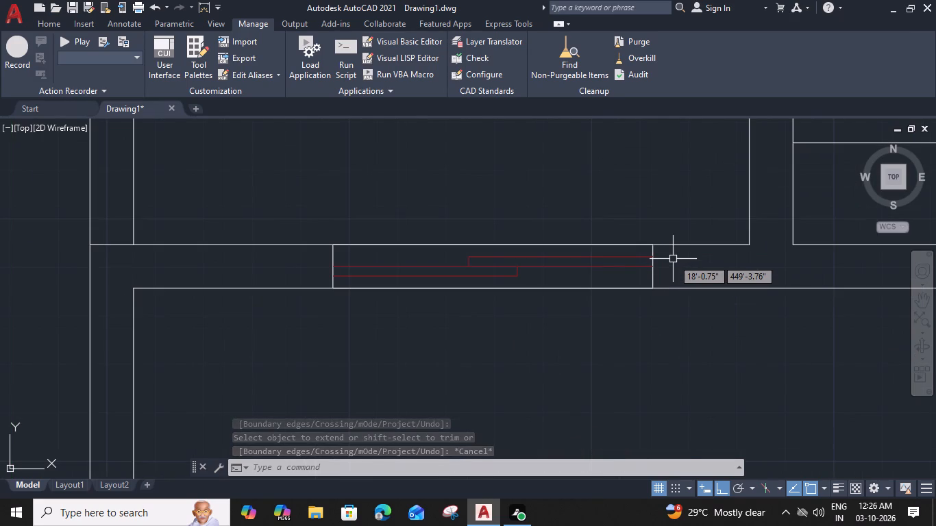
{"action": "left_click", "coordinate": [310, 271]}
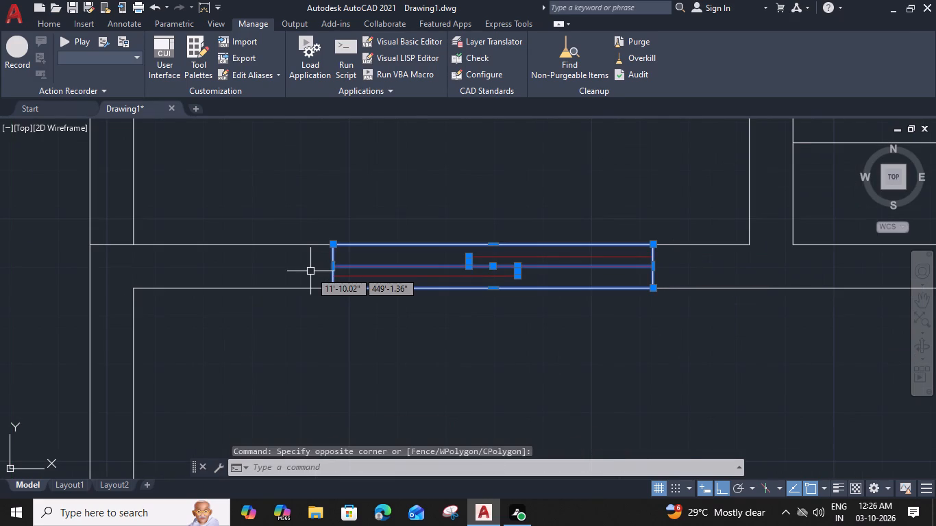
{"action": "middle_click_drag", "start_coordinate": [669, 312], "coordinate": [757, 299]}
{"action": "key", "text": "Escape"}
{"action": "scroll", "coordinate": [759, 245], "scroll_direction": "up", "scroll_amount": 1}
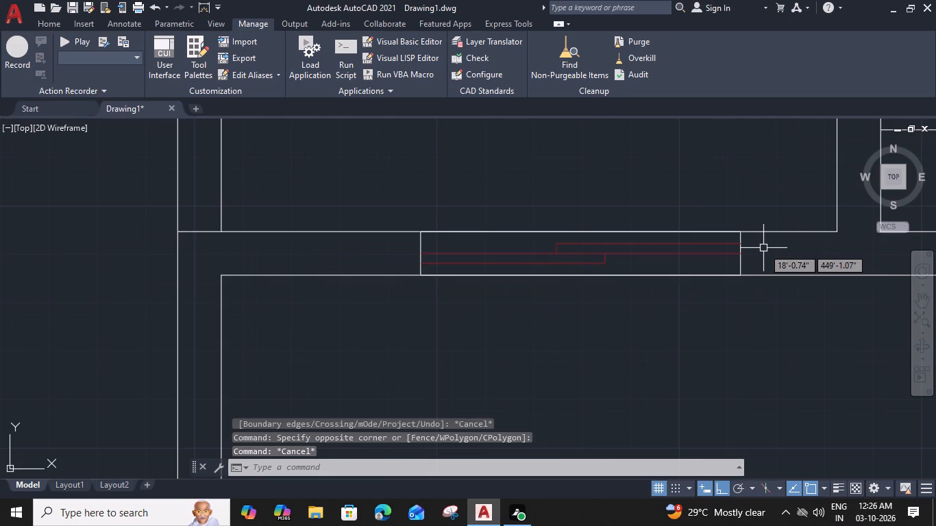
{"action": "middle_click_drag", "start_coordinate": [761, 245], "coordinate": [920, 225]}
{"action": "scroll", "coordinate": [919, 225], "scroll_direction": "down", "scroll_amount": 1}
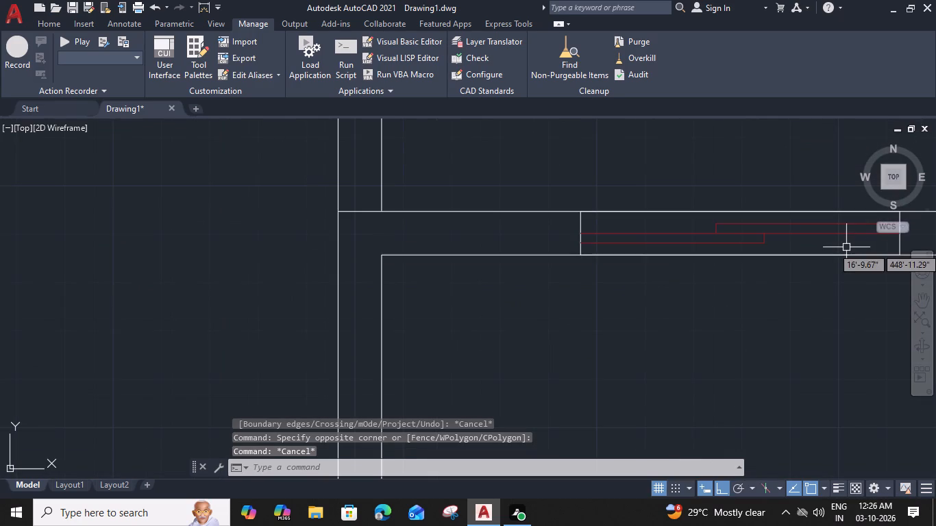
{"action": "middle_click_drag", "start_coordinate": [832, 251], "coordinate": [747, 284]}
{"action": "left_click", "coordinate": [827, 254]}
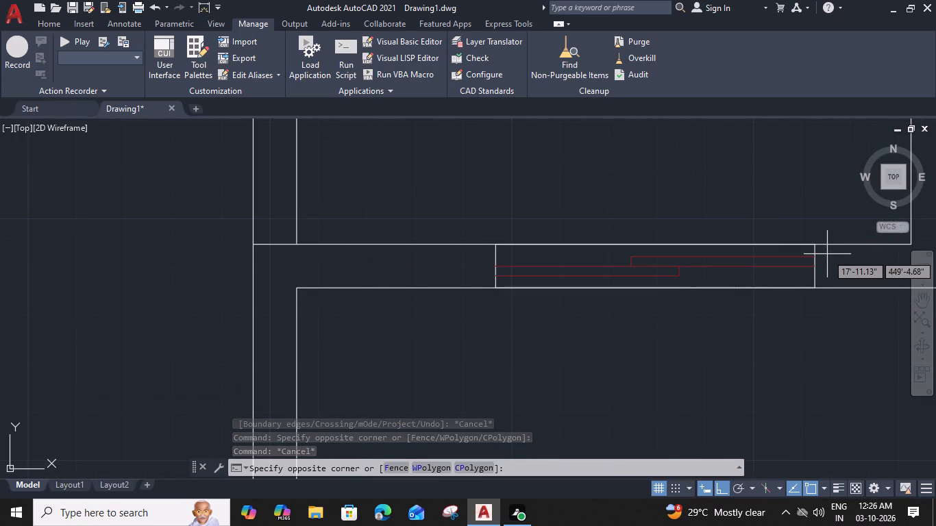
{"action": "left_click", "coordinate": [471, 283]}
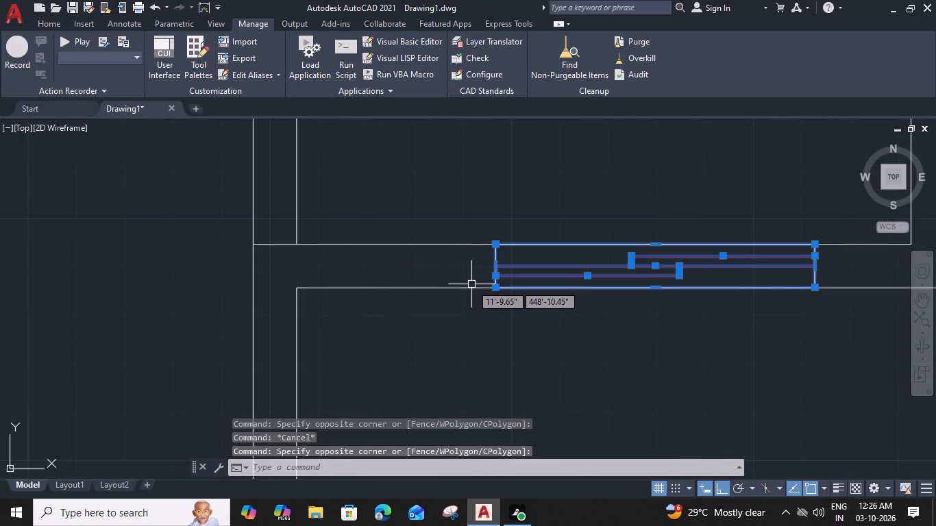
{"action": "type", "text": "G"}
{"action": "key", "text": "space"}
Ungroup the window in the north wall of the 12'-7"X13'-0" DRAWING room.
{"action": "scroll", "coordinate": [609, 301], "scroll_direction": "down", "scroll_amount": 2}
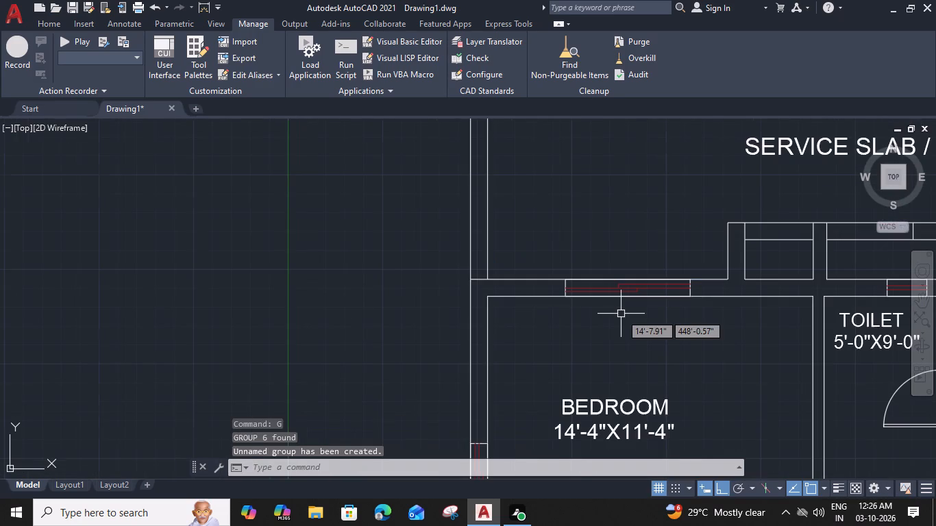
{"action": "scroll", "coordinate": [631, 308], "scroll_direction": "down", "scroll_amount": 2}
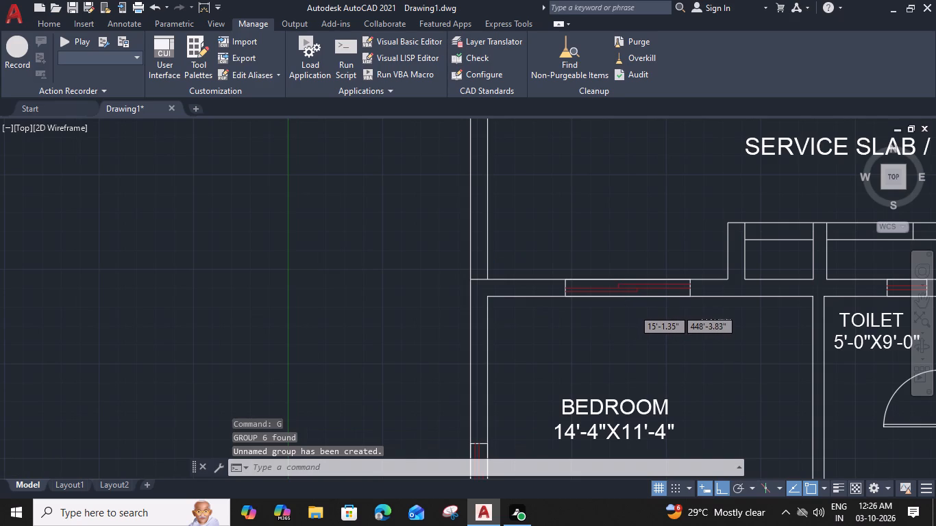
{"action": "middle_click_drag", "start_coordinate": [678, 317], "coordinate": [598, 306]}
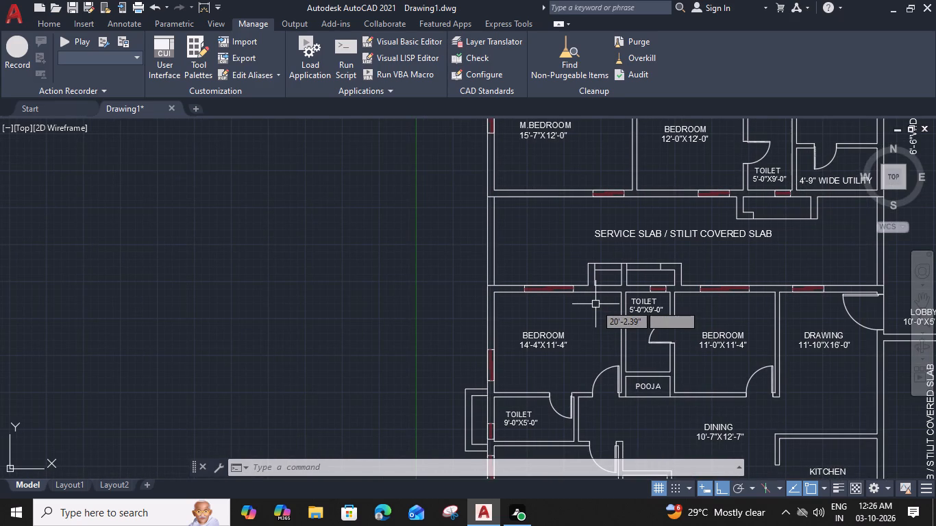
{"action": "middle_click_drag", "start_coordinate": [593, 245], "coordinate": [576, 334]}
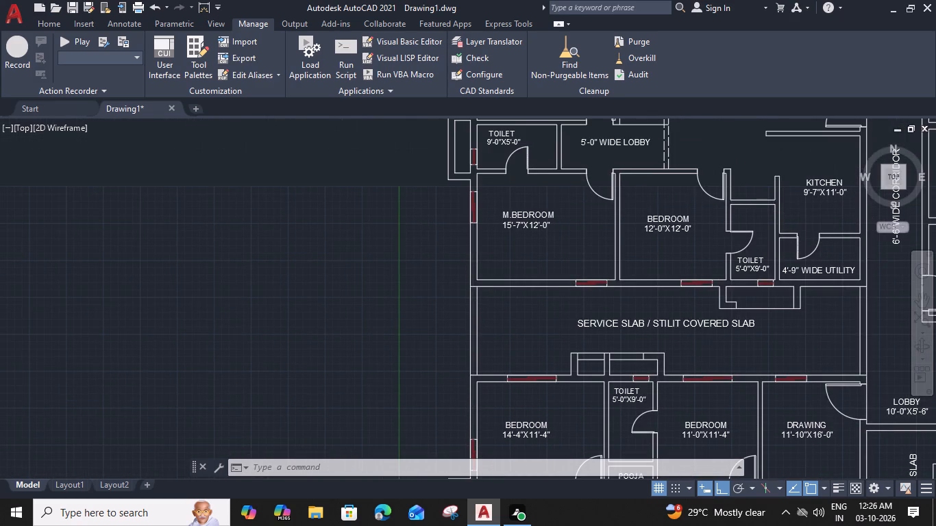
{"action": "middle_click_drag", "start_coordinate": [524, 188], "coordinate": [523, 232]}
{"action": "middle_click_drag", "start_coordinate": [512, 194], "coordinate": [491, 305]}
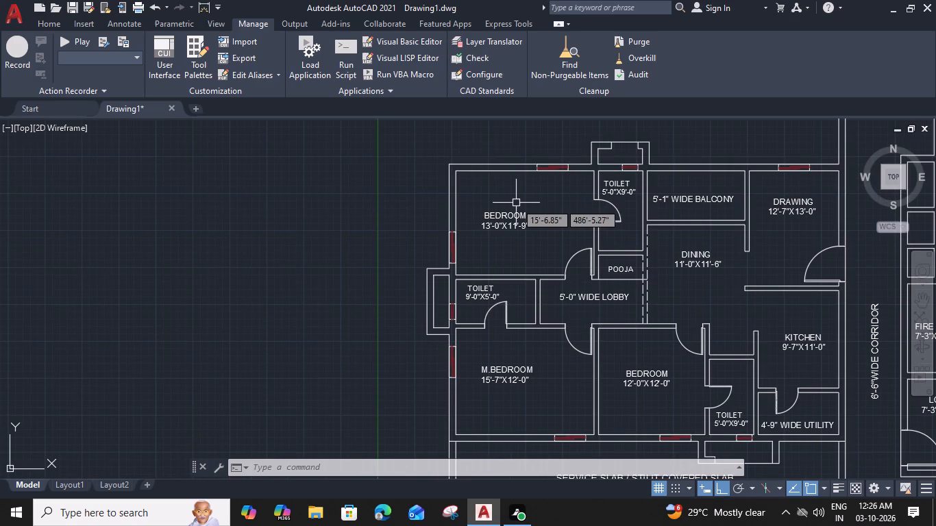
{"action": "middle_click_drag", "start_coordinate": [517, 204], "coordinate": [519, 225]}
{"action": "middle_click_drag", "start_coordinate": [780, 225], "coordinate": [565, 207]}
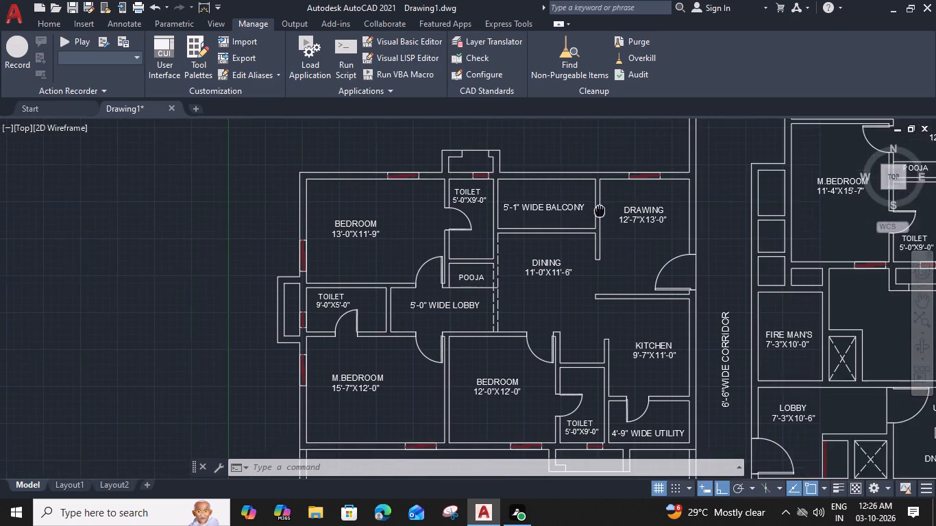
{"action": "middle_click_drag", "start_coordinate": [565, 207], "coordinate": [564, 207]}
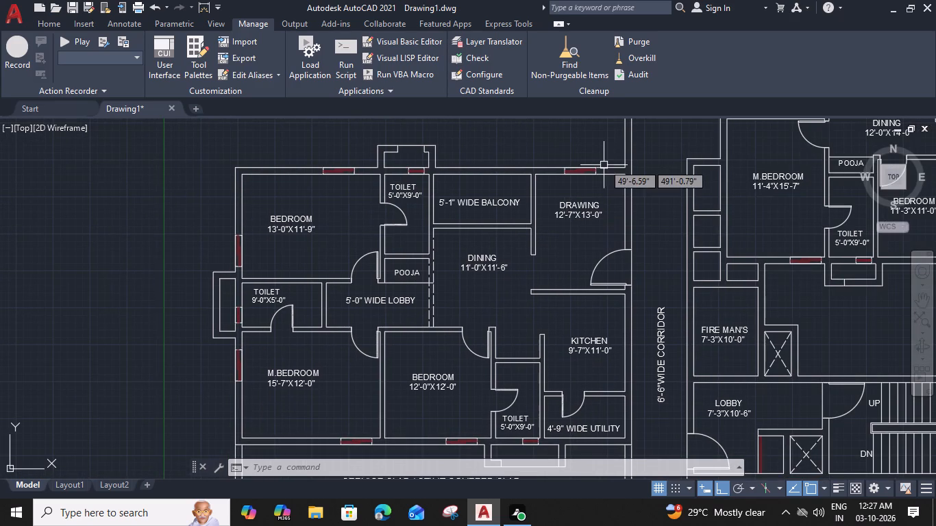
{"action": "scroll", "coordinate": [604, 164], "scroll_direction": "up", "scroll_amount": 3}
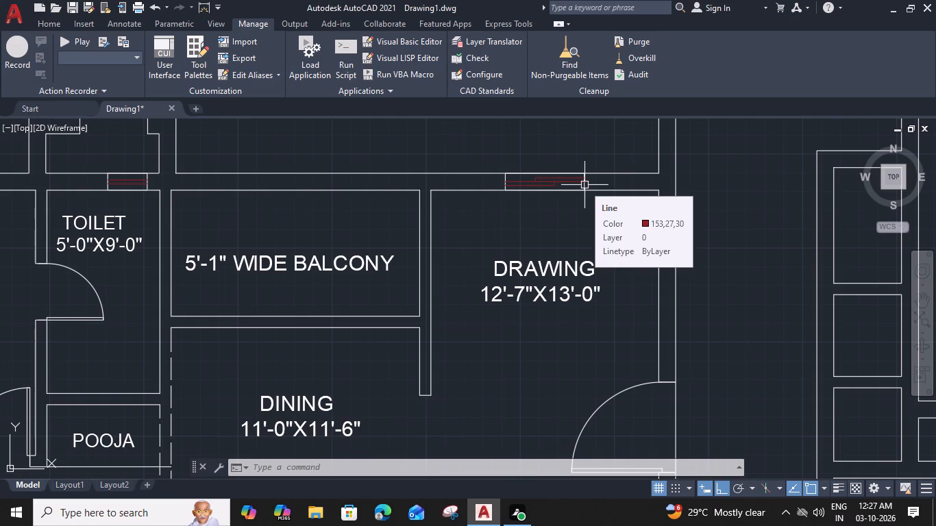
{"action": "scroll", "coordinate": [591, 172], "scroll_direction": "up", "scroll_amount": 2}
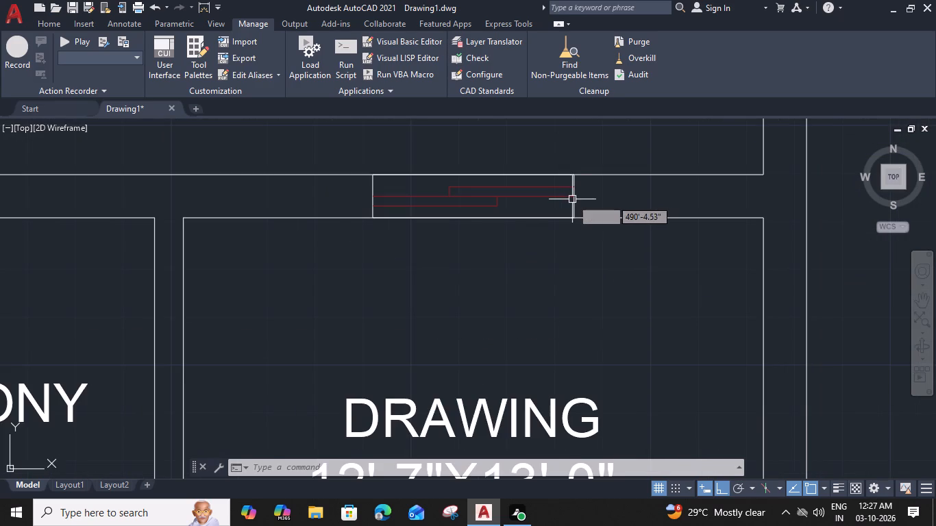
{"action": "left_click", "coordinate": [572, 199]}
{"action": "type", "text": "UNG"}
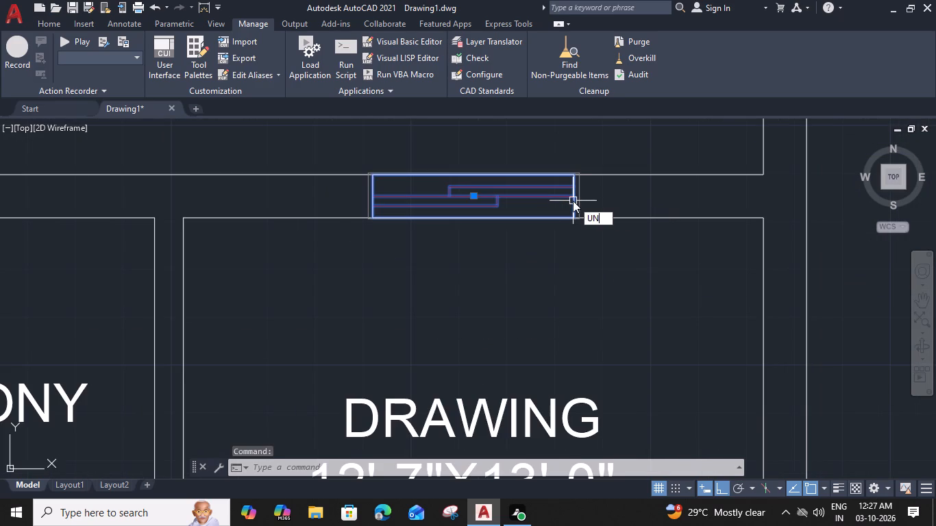
{"action": "key", "text": "space"}
Widen the frame of the 12'-7"X13'-0" DRAWING room's north window by stretching its east and west ends outward 1' each.
{"action": "left_click", "coordinate": [573, 201]}
{"action": "left_click", "coordinate": [575, 198]}
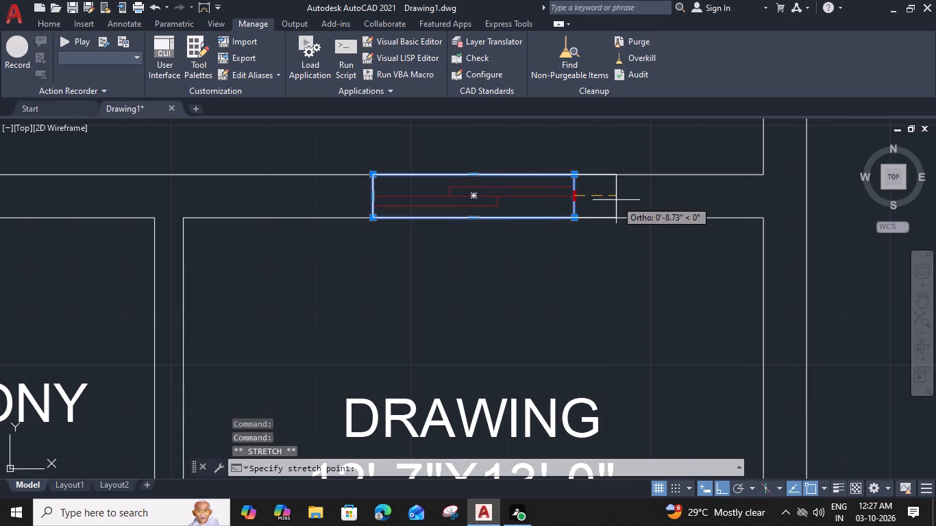
{"action": "type", "text": "1'"}
{"action": "key", "text": "space"}
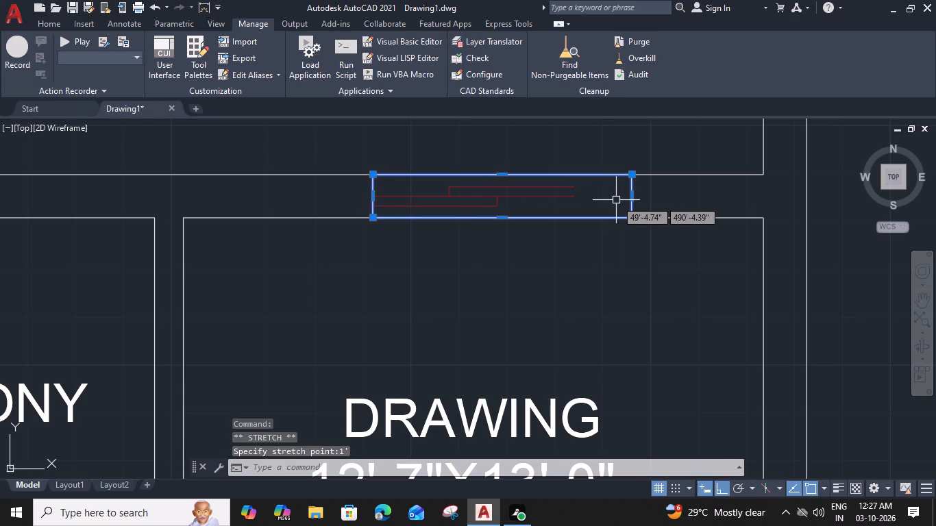
{"action": "middle_click_drag", "start_coordinate": [400, 197], "coordinate": [516, 229]}
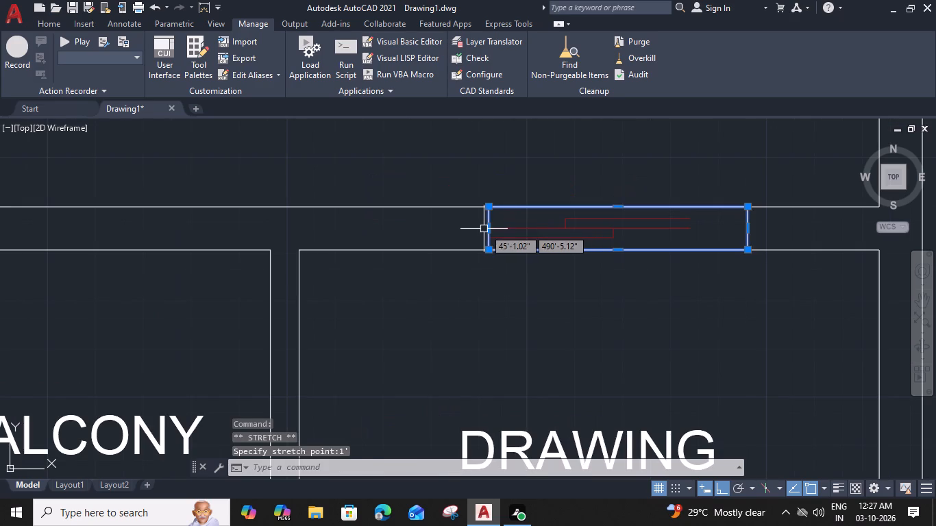
{"action": "left_click", "coordinate": [488, 228]}
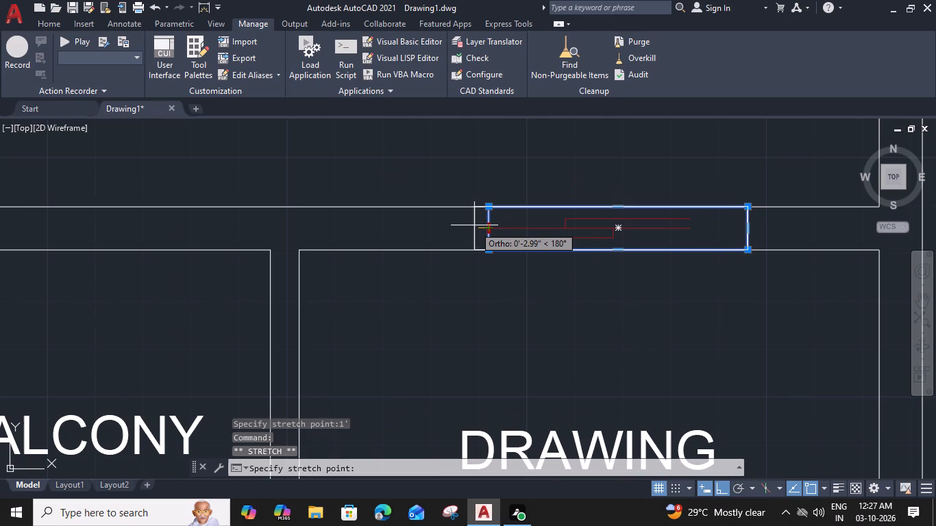
{"action": "key", "text": "1"}
{"action": "key", "text": "apostrophe"}
{"action": "key", "text": "space"}
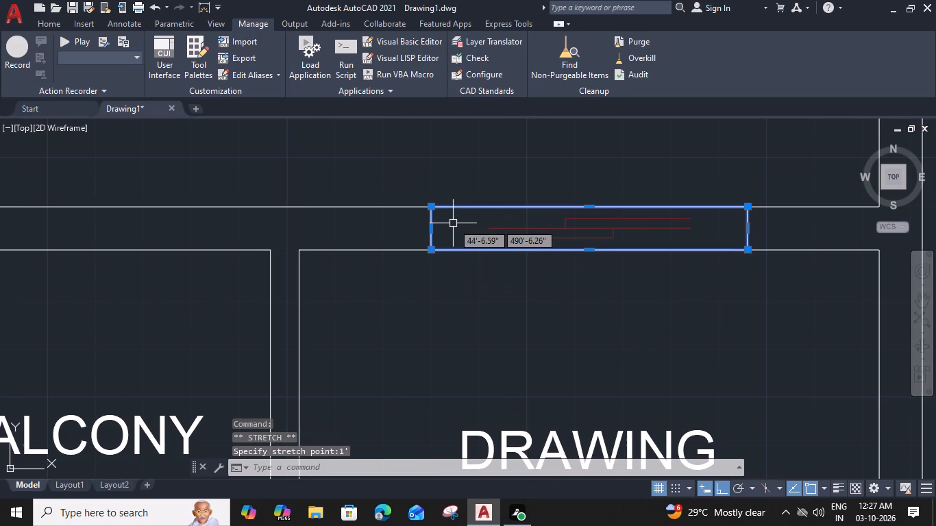
{"action": "key", "text": "Escape"}
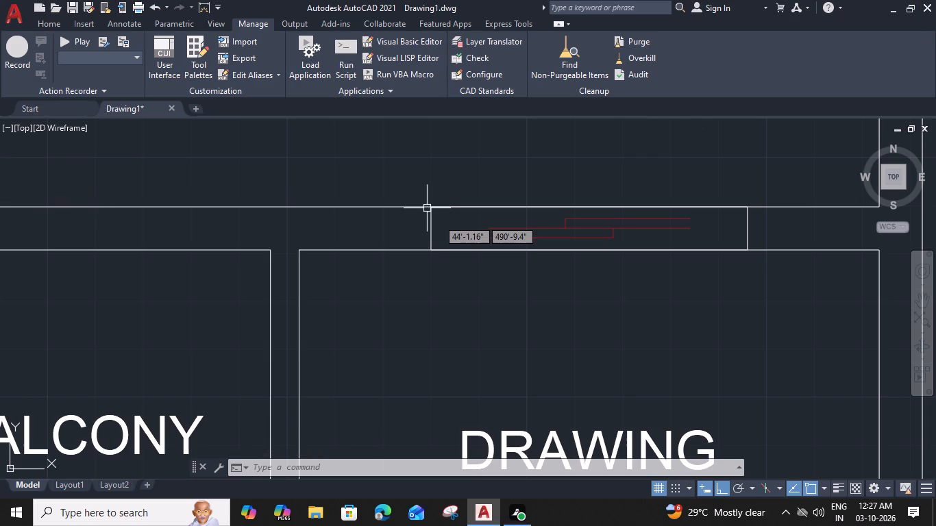
Extend the red sliding-pane lines of the 12'-7"X13'-0" DRAWING room's north window to both ends of the widened frame.
{"action": "type", "text": "EX"}
{"action": "key", "text": "space"}
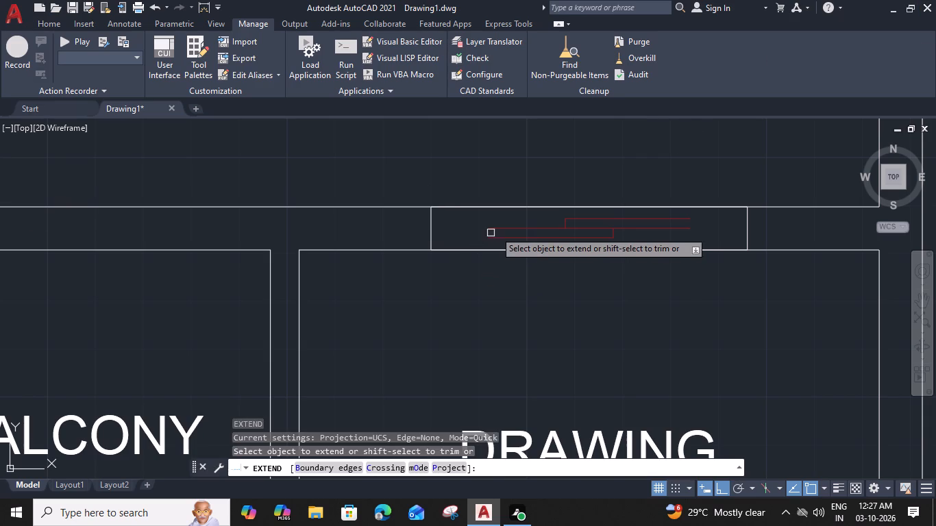
{"action": "left_click", "coordinate": [507, 236]}
{"action": "left_click", "coordinate": [508, 229]}
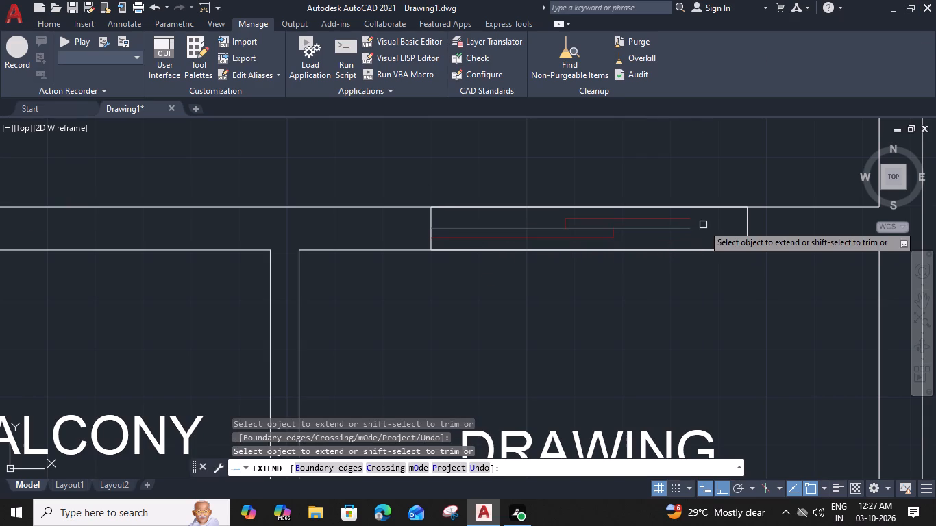
{"action": "left_click", "coordinate": [684, 229]}
{"action": "left_click", "coordinate": [687, 219]}
{"action": "key", "text": "Escape"}
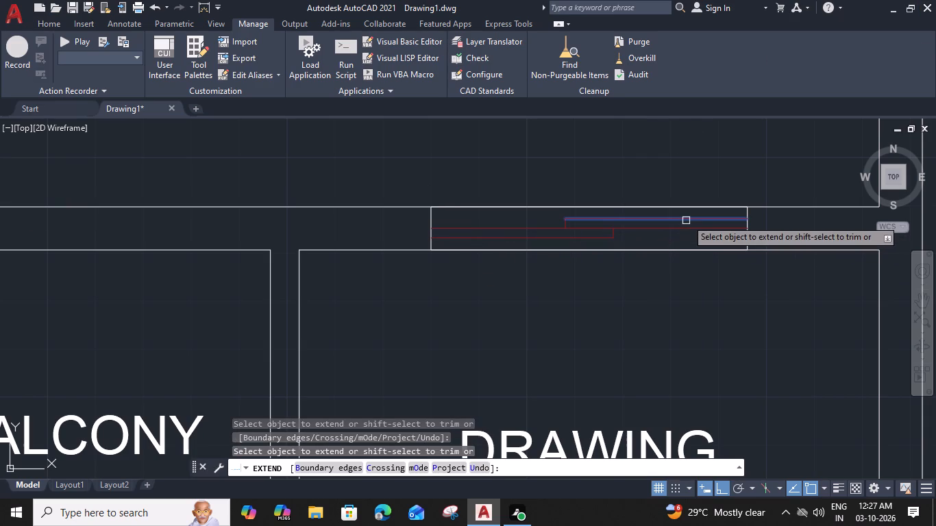
Group the frame and pane lines of the widened north window in the 12'-7"X13'-0" DRAWING room.
{"action": "left_click", "coordinate": [757, 212]}
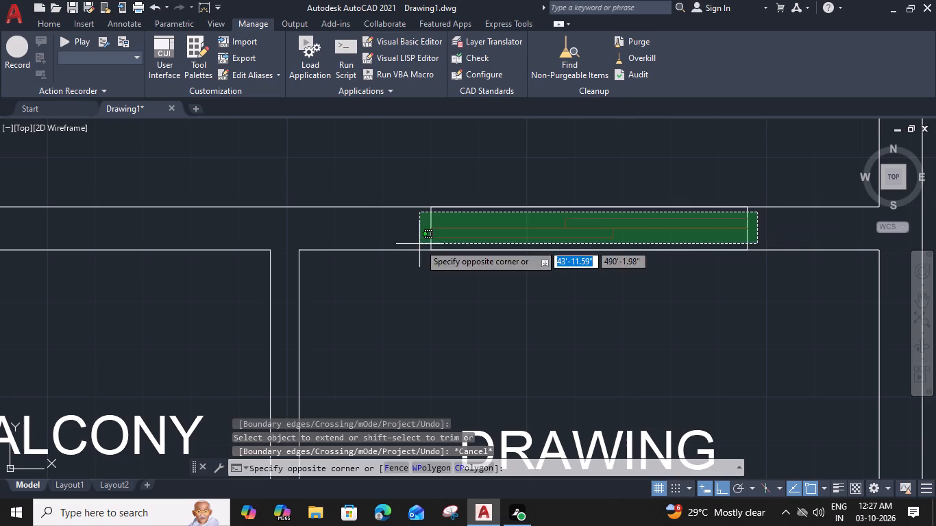
{"action": "left_click", "coordinate": [419, 244]}
{"action": "type", "text": "G"}
{"action": "key", "text": "space"}
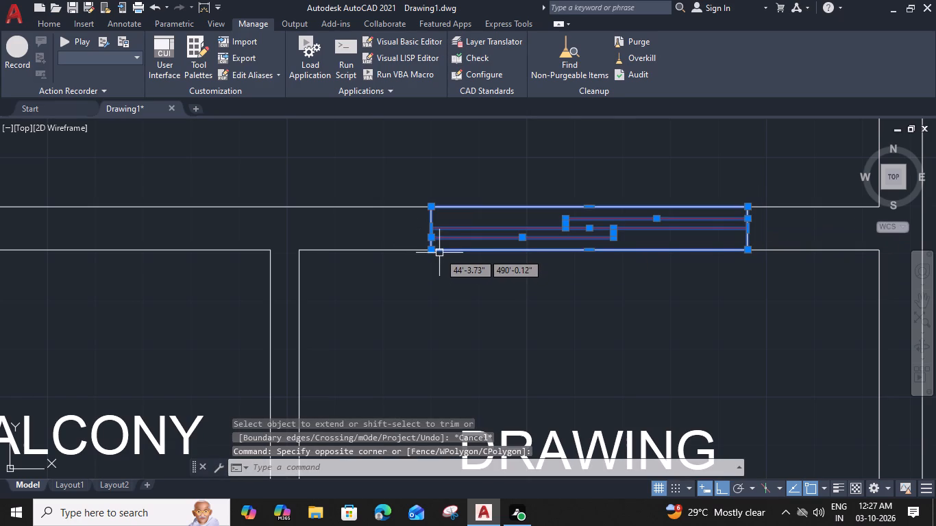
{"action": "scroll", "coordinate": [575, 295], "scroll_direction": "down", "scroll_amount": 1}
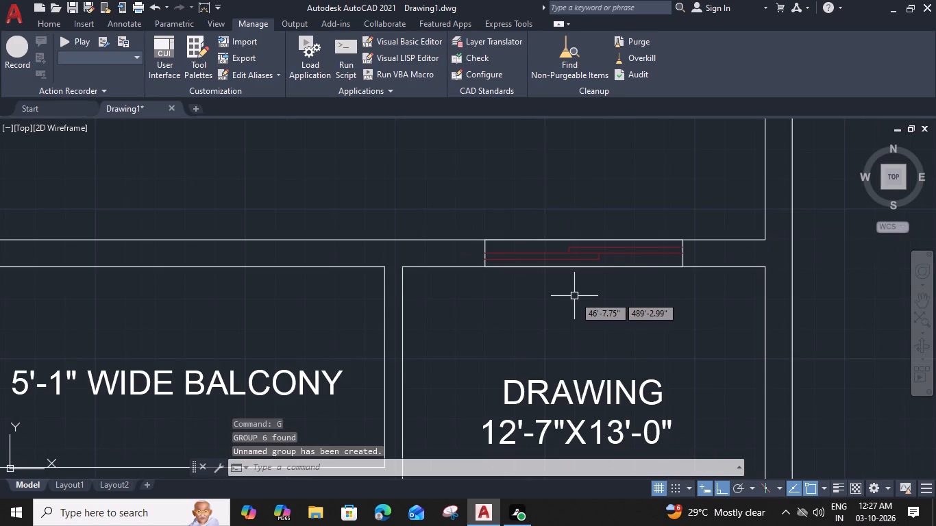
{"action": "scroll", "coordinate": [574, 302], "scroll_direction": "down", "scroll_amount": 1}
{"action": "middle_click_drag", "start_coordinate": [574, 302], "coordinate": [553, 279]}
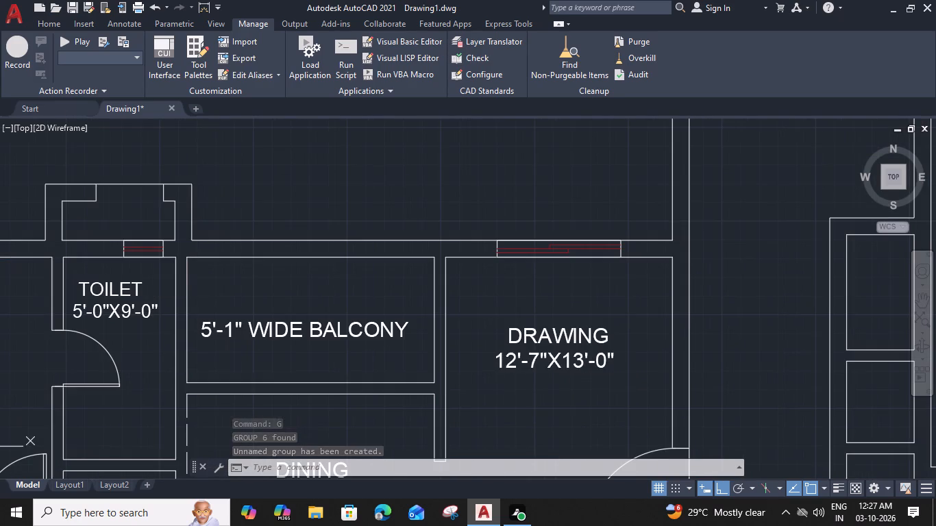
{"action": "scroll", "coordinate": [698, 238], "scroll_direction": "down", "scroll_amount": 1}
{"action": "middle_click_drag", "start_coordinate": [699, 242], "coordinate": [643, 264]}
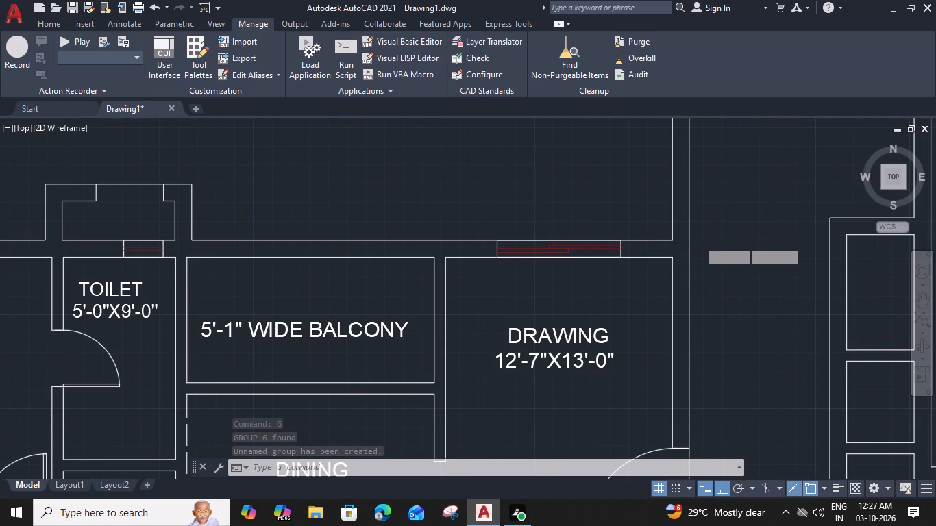
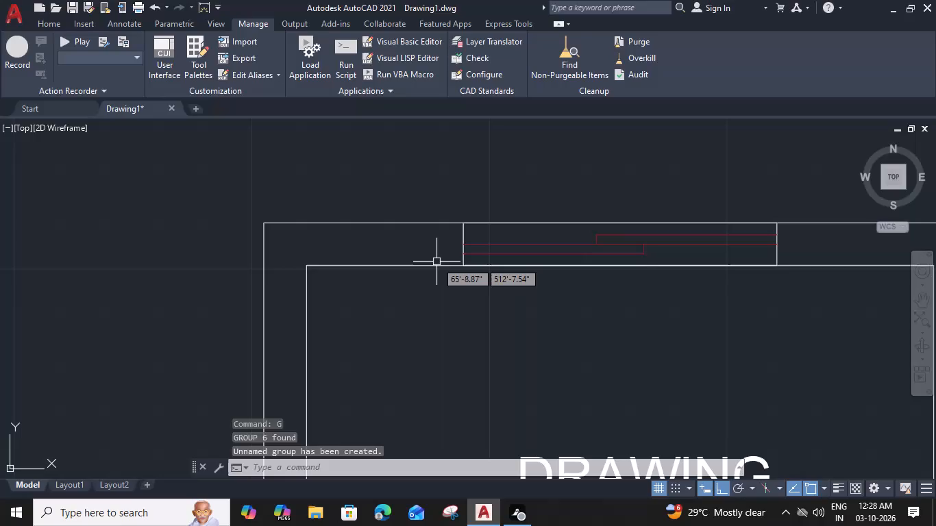
Ungroup the window in the north wall of the 12'-7"X10'-1" BEDROOM.
{"action": "middle_click_drag", "start_coordinate": [576, 310], "coordinate": [500, 247]}
{"action": "middle_click_drag", "start_coordinate": [655, 250], "coordinate": [635, 245]}
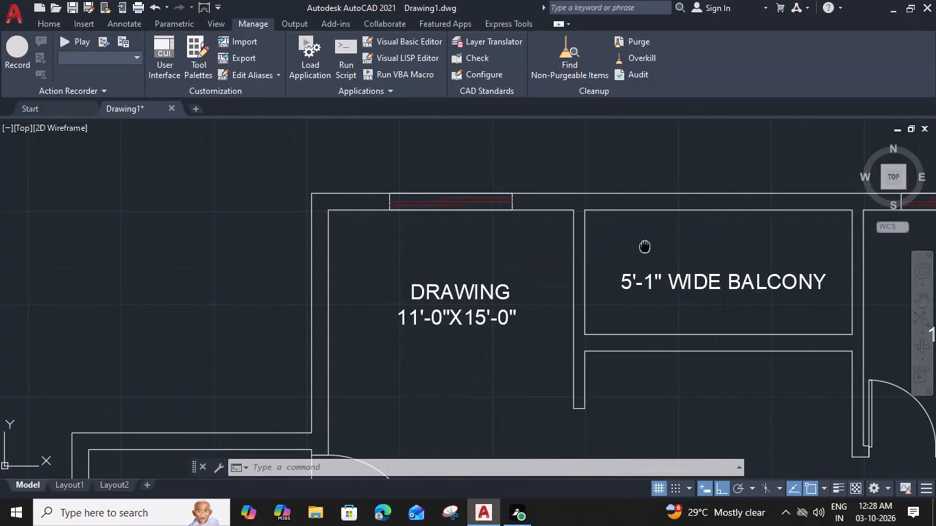
{"action": "middle_click_drag", "start_coordinate": [635, 245], "coordinate": [332, 247]}
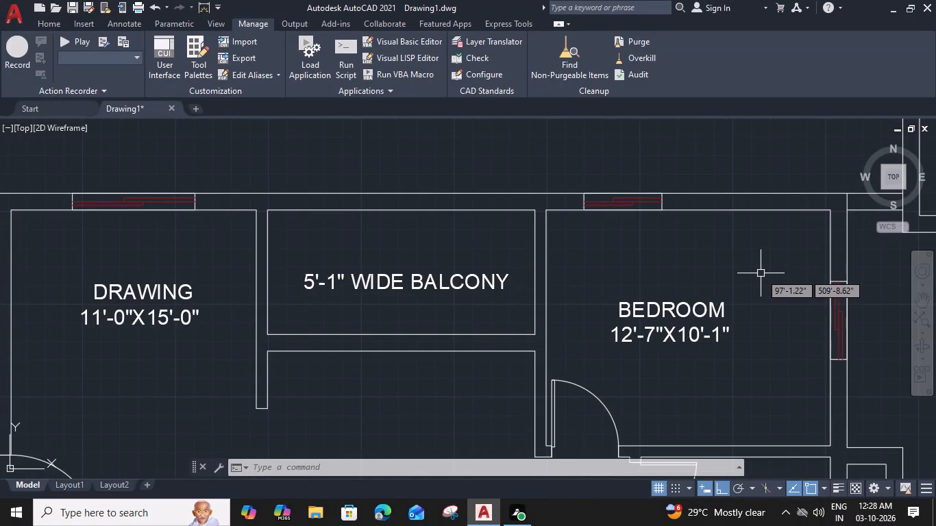
{"action": "scroll", "coordinate": [759, 273], "scroll_direction": "down", "scroll_amount": 1}
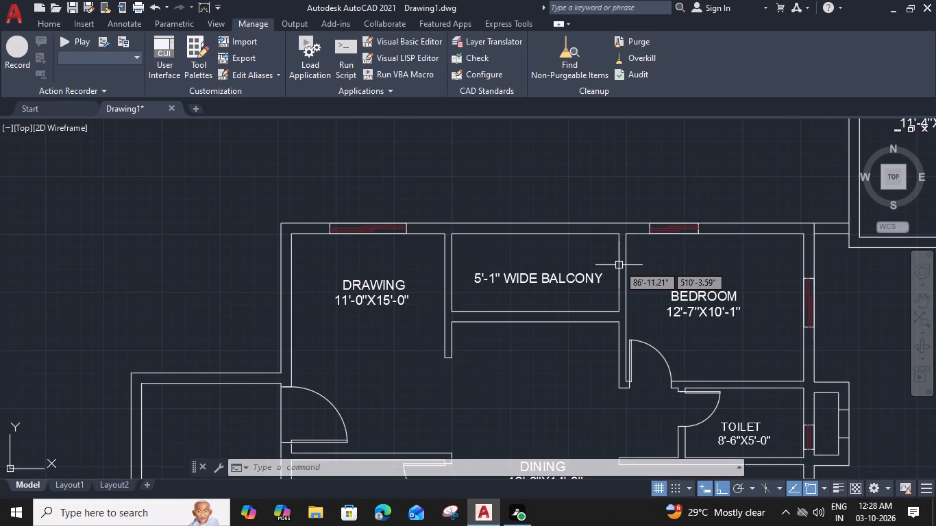
{"action": "scroll", "coordinate": [717, 219], "scroll_direction": "up", "scroll_amount": 1}
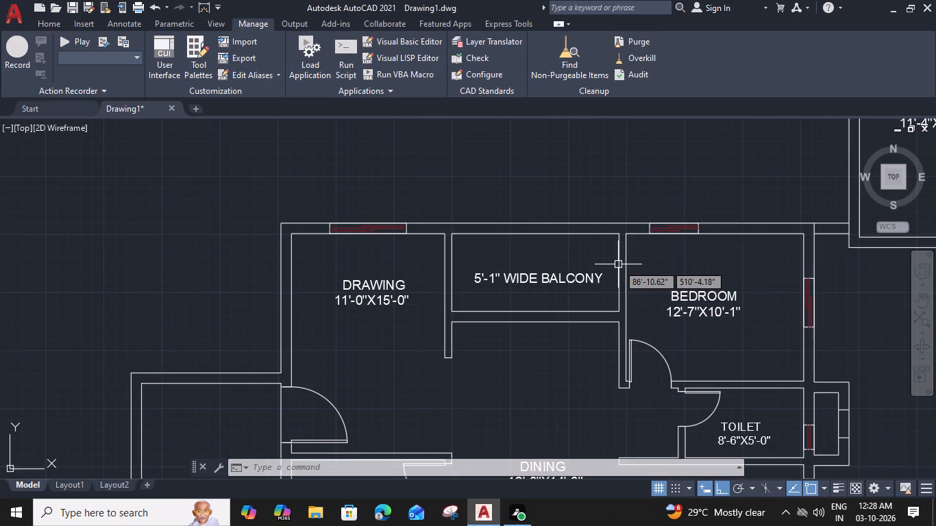
{"action": "scroll", "coordinate": [618, 264], "scroll_direction": "up", "scroll_amount": 2}
{"action": "left_click", "coordinate": [652, 247]}
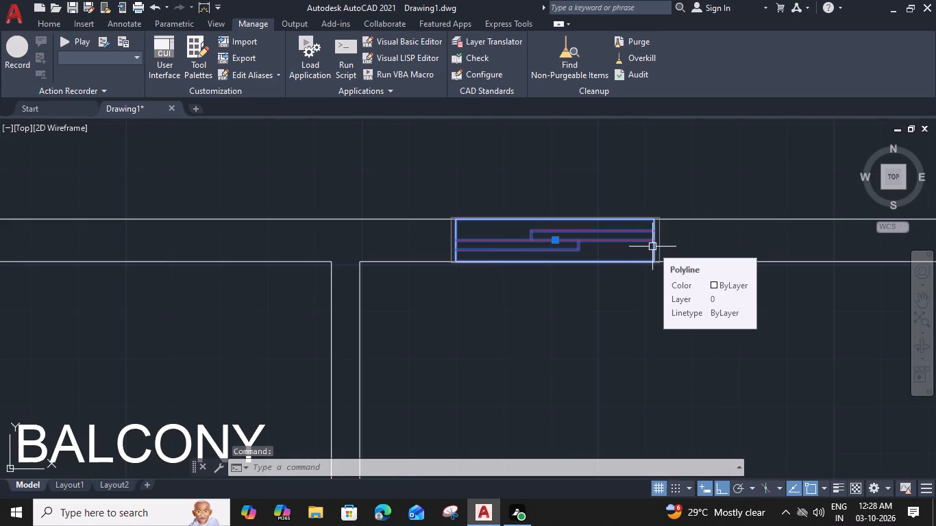
{"action": "type", "text": "UN"}
{"action": "type", "text": "G"}
{"action": "key", "text": "space"}
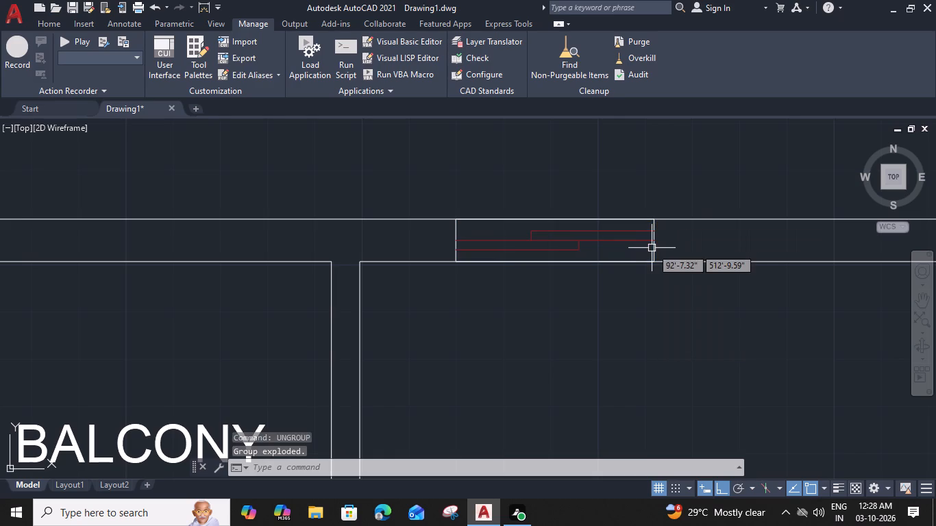
Widen the frame of the 12'-7"X10'-1" BEDROOM's north window by stretching its east and west ends outward 1' each.
{"action": "scroll", "coordinate": [656, 247], "scroll_direction": "up", "scroll_amount": 1}
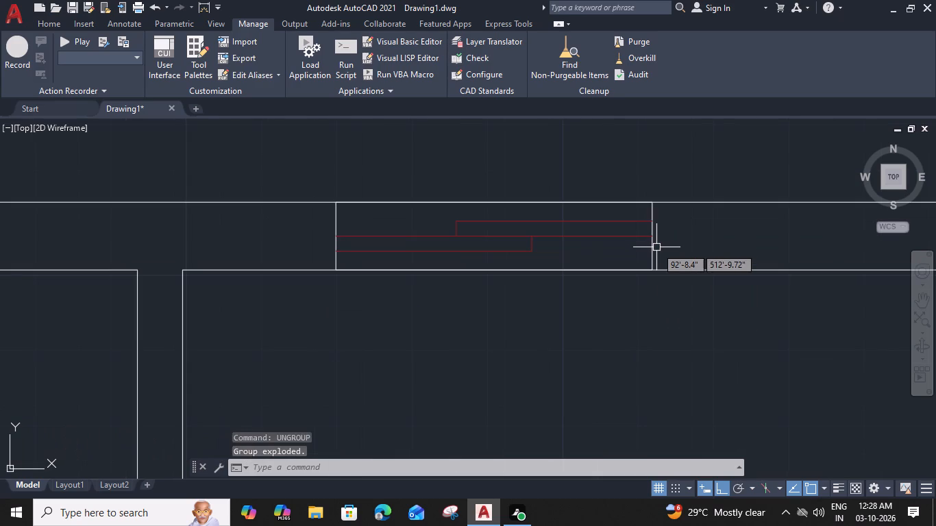
{"action": "left_click", "coordinate": [651, 251]}
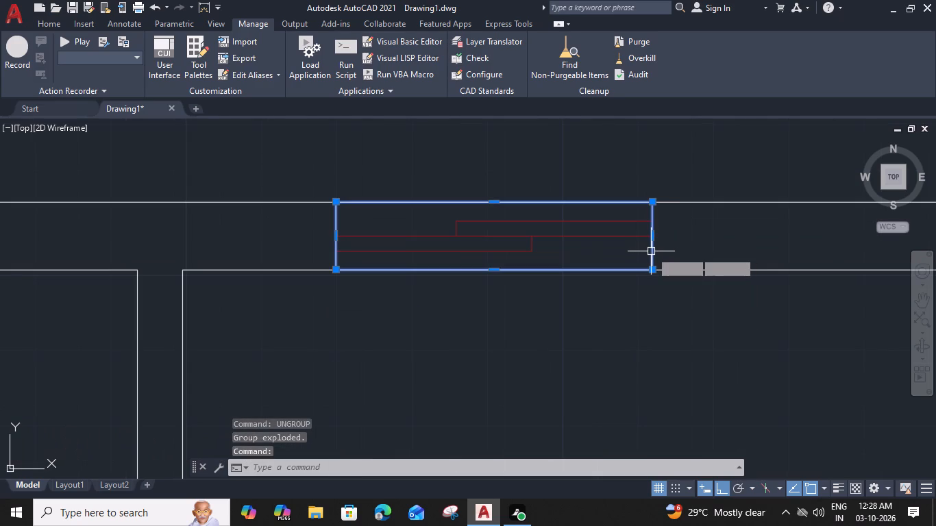
{"action": "left_click", "coordinate": [655, 237]}
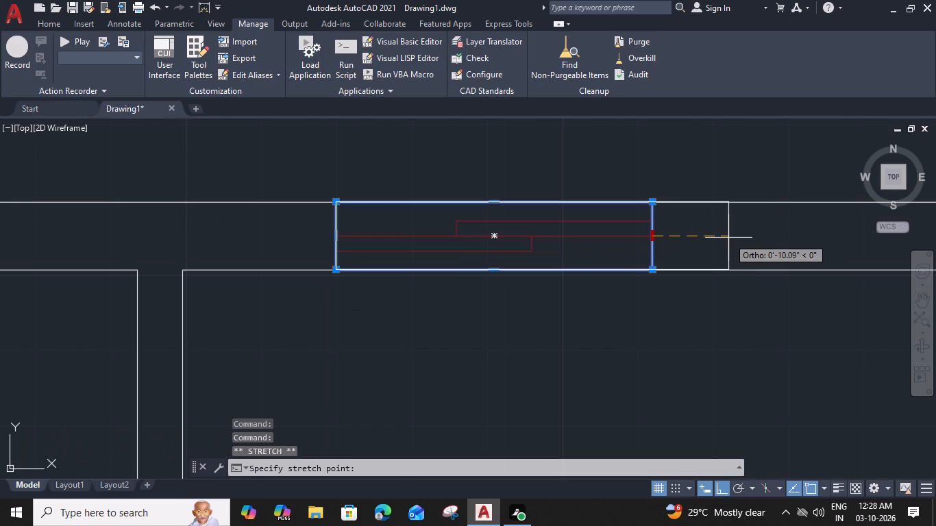
{"action": "type", "text": "1'"}
{"action": "key", "text": "space"}
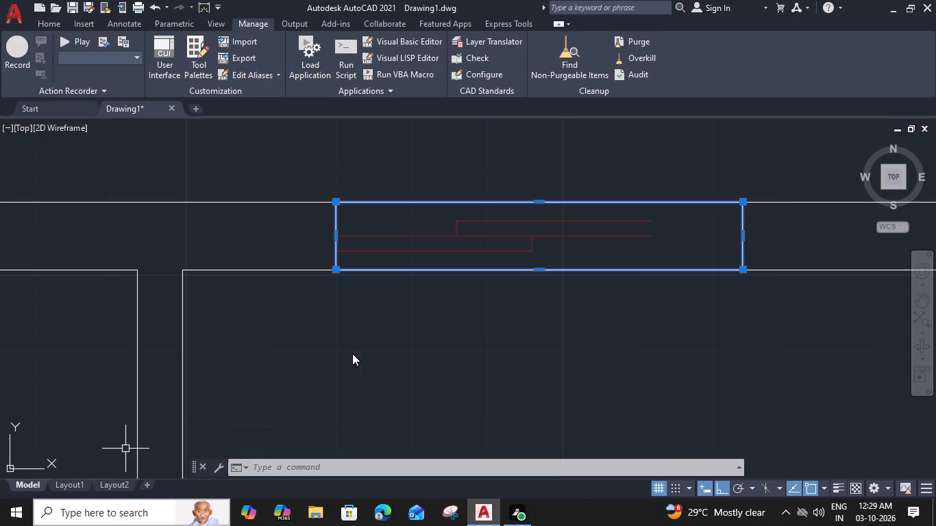
{"action": "middle_click_drag", "start_coordinate": [683, 313], "coordinate": [820, 323]}
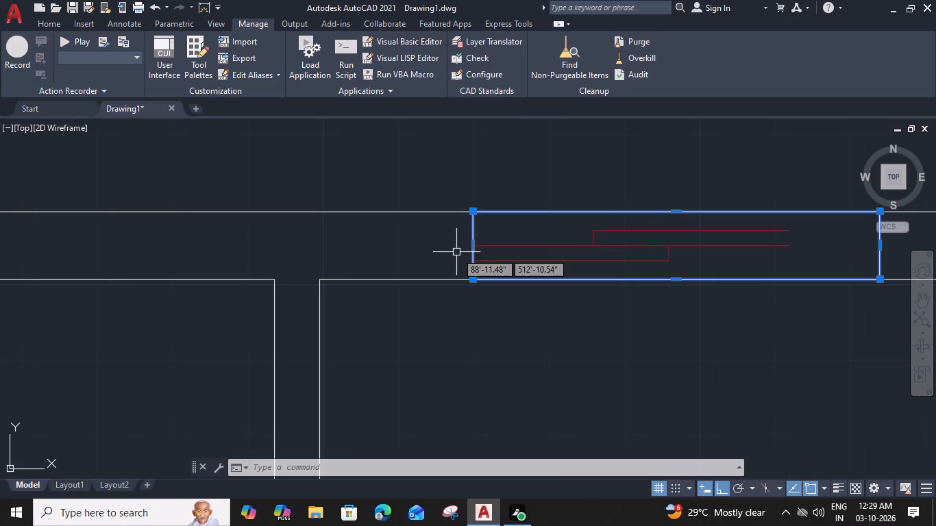
{"action": "left_click", "coordinate": [472, 246]}
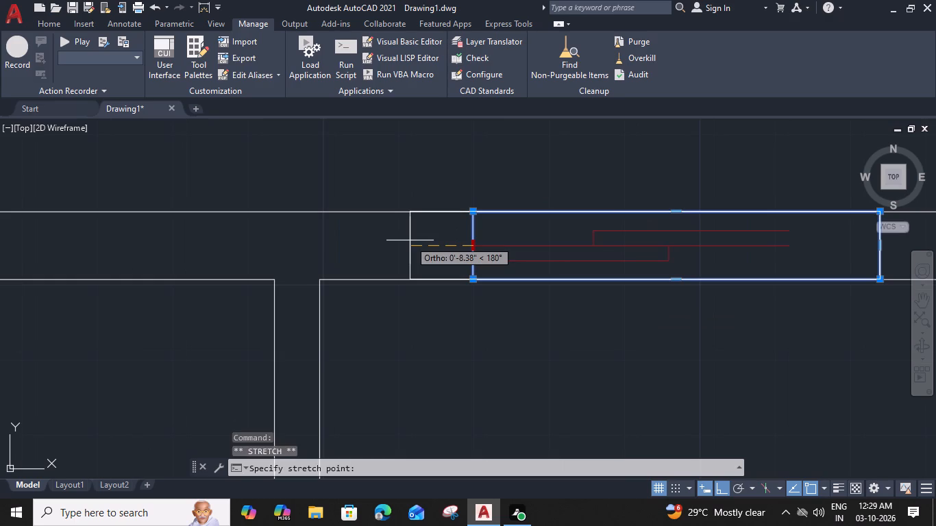
{"action": "key", "text": "1"}
{"action": "key", "text": "apostrophe"}
{"action": "key", "text": "space"}
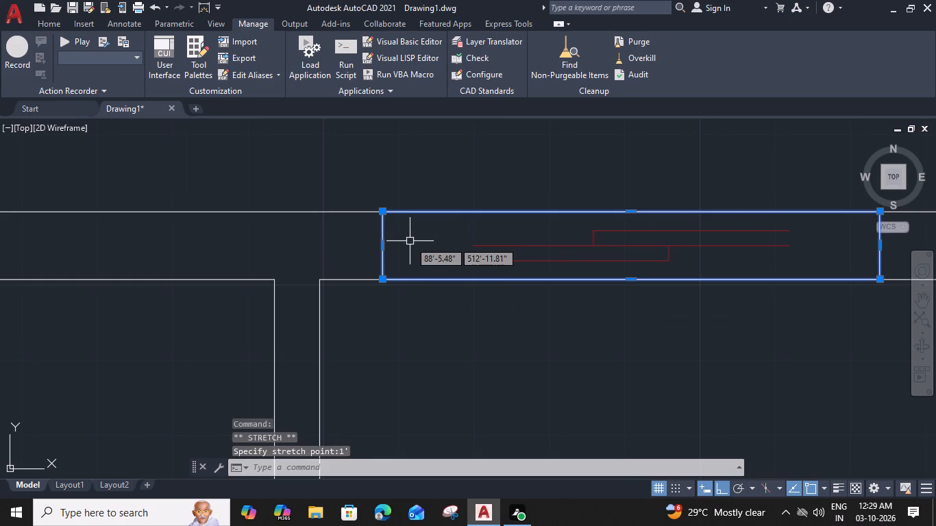
{"action": "key", "text": "Escape"}
Extend the red sliding-pane lines of the 12'-7"X10'-1" BEDROOM's north window to both ends of the widened frame.
{"action": "type", "text": "EX"}
{"action": "key", "text": "space"}
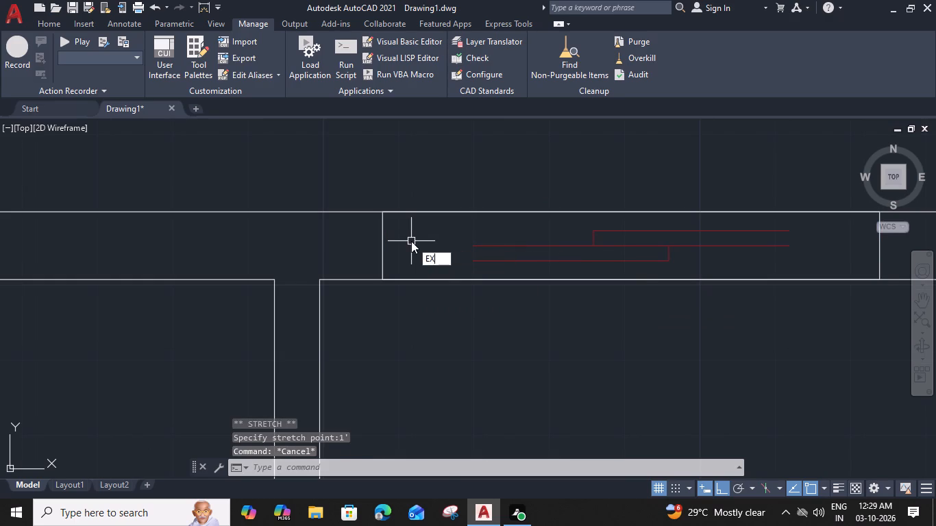
{"action": "left_click", "coordinate": [484, 260]}
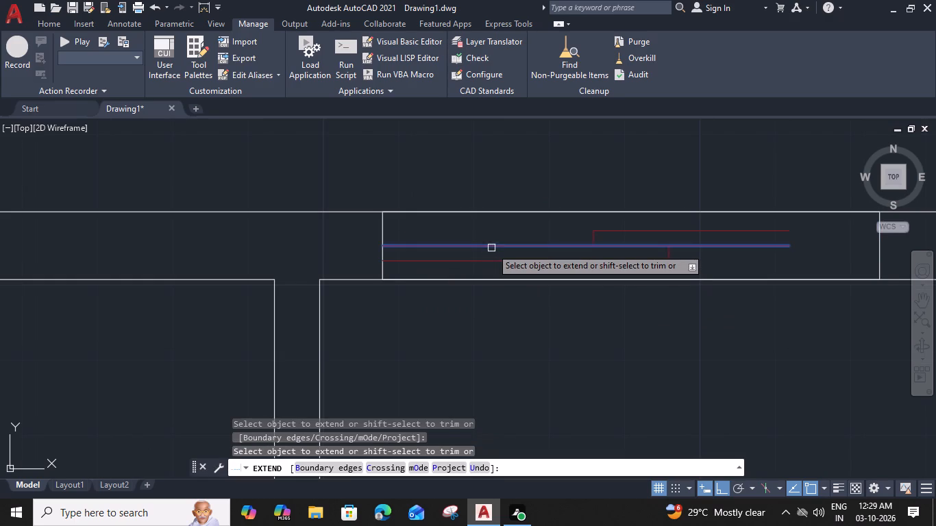
{"action": "left_click", "coordinate": [491, 248]}
{"action": "middle_click_drag", "start_coordinate": [571, 245], "coordinate": [478, 237]}
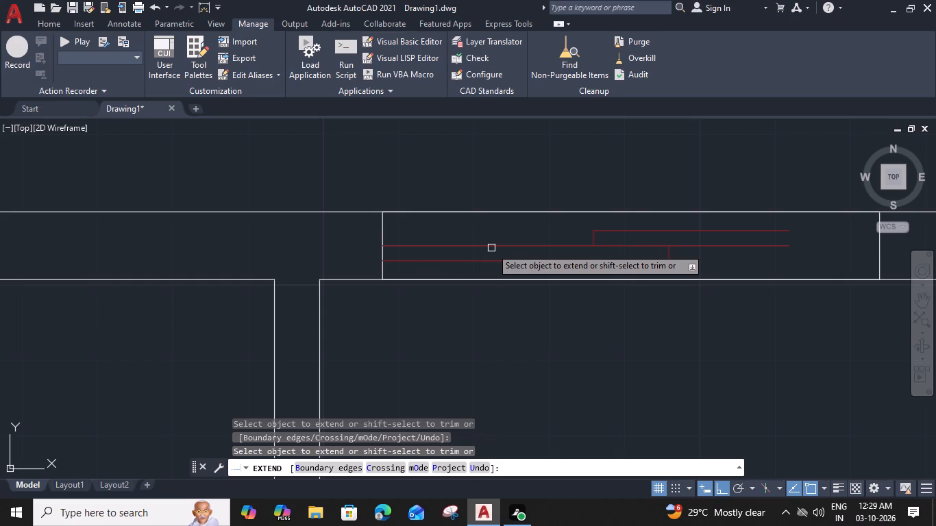
{"action": "left_click", "coordinate": [626, 241]}
{"action": "left_click", "coordinate": [632, 226]}
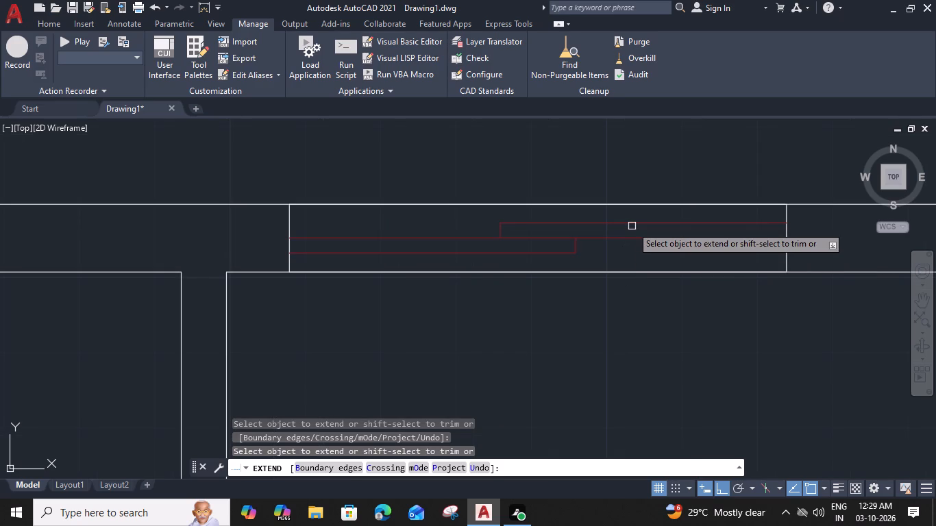
{"action": "key", "text": "Escape"}
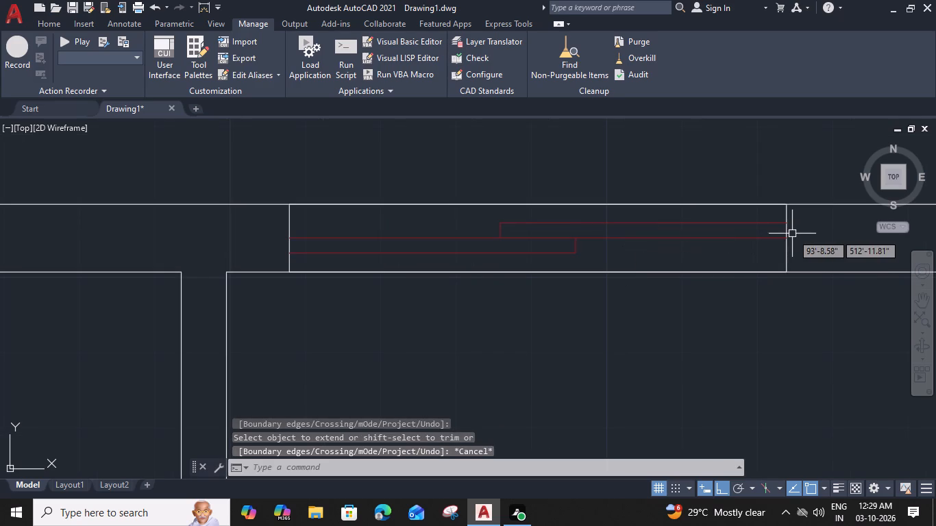
Group the frame and pane lines of the widened north window in the 12'-7"X10'-1" BEDROOM.
{"action": "left_click", "coordinate": [805, 216]}
{"action": "left_click", "coordinate": [278, 258]}
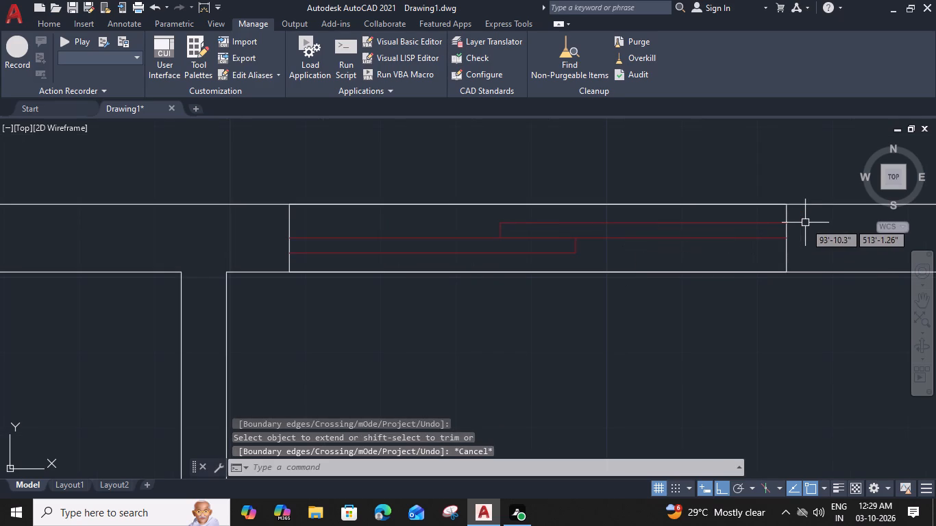
{"action": "type", "text": "G"}
{"action": "key", "text": "space"}
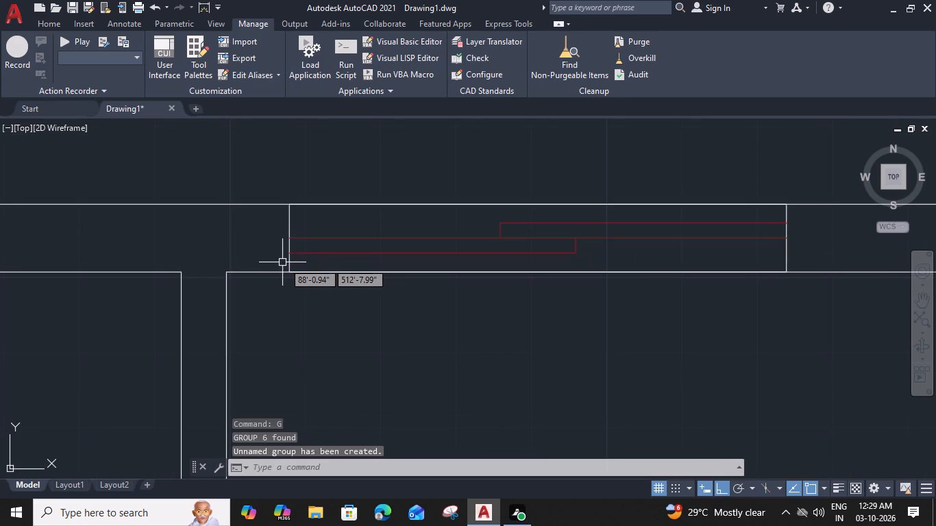
Ungroup the window in the north wall of the 11'-1"X15'-7" DRAWING room.
{"action": "scroll", "coordinate": [298, 266], "scroll_direction": "down", "scroll_amount": 2}
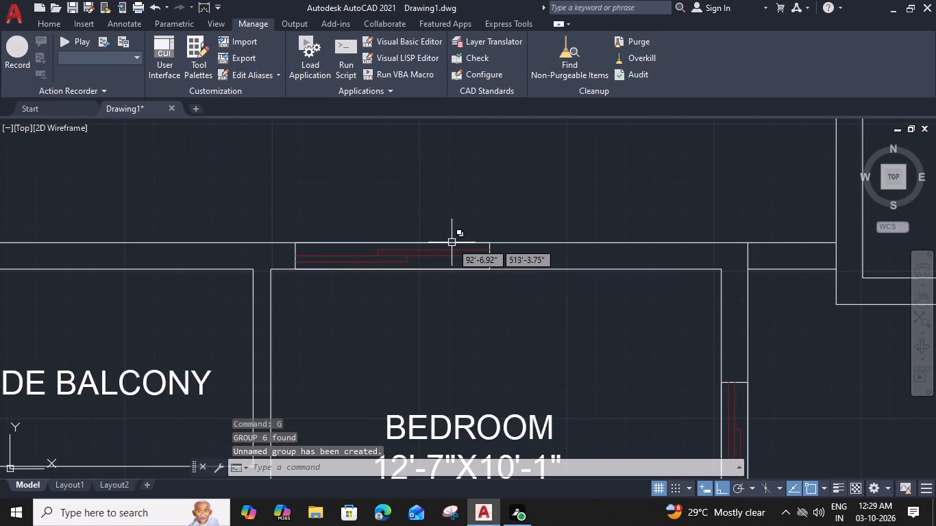
{"action": "scroll", "coordinate": [707, 200], "scroll_direction": "down", "scroll_amount": 1}
{"action": "middle_click_drag", "start_coordinate": [704, 201], "coordinate": [706, 200]}
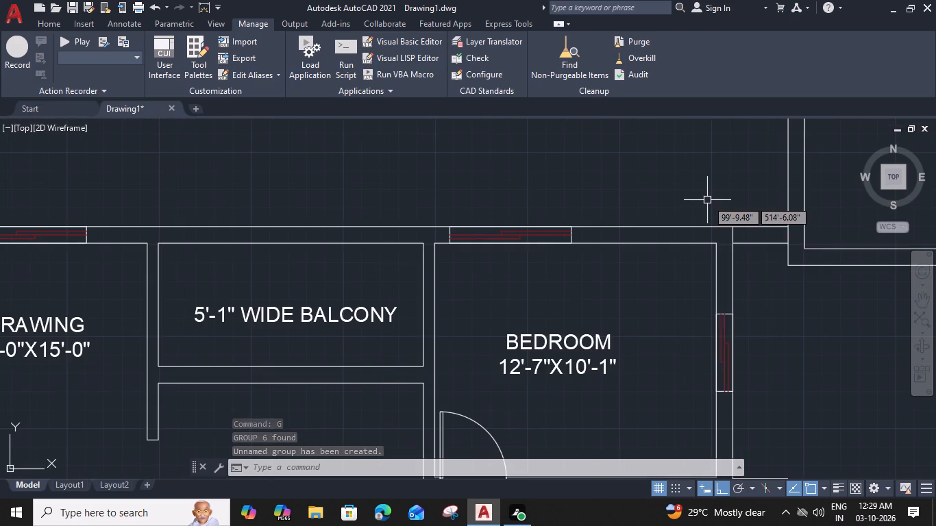
{"action": "middle_click_drag", "start_coordinate": [706, 200], "coordinate": [383, 367]}
{"action": "middle_click_drag", "start_coordinate": [568, 252], "coordinate": [504, 371]}
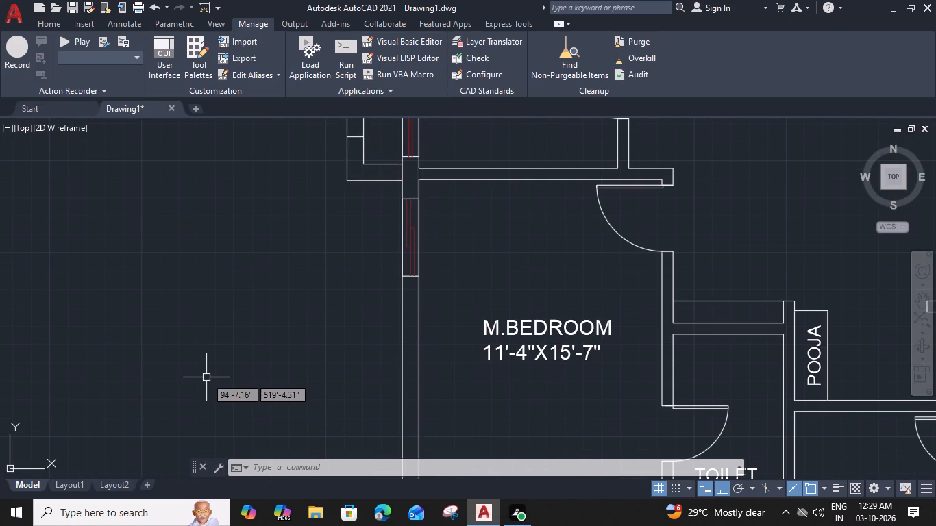
{"action": "scroll", "coordinate": [221, 395], "scroll_direction": "down", "scroll_amount": 2}
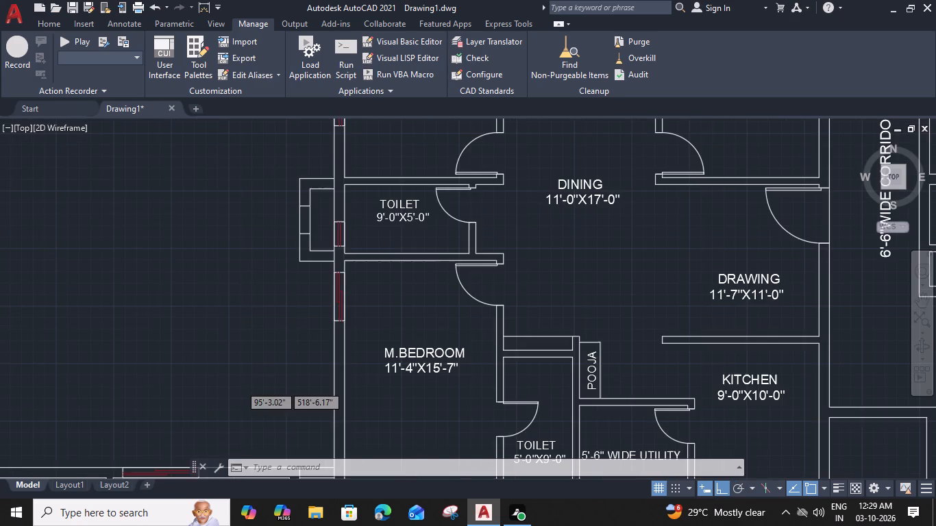
{"action": "middle_click_drag", "start_coordinate": [378, 284], "coordinate": [183, 441]}
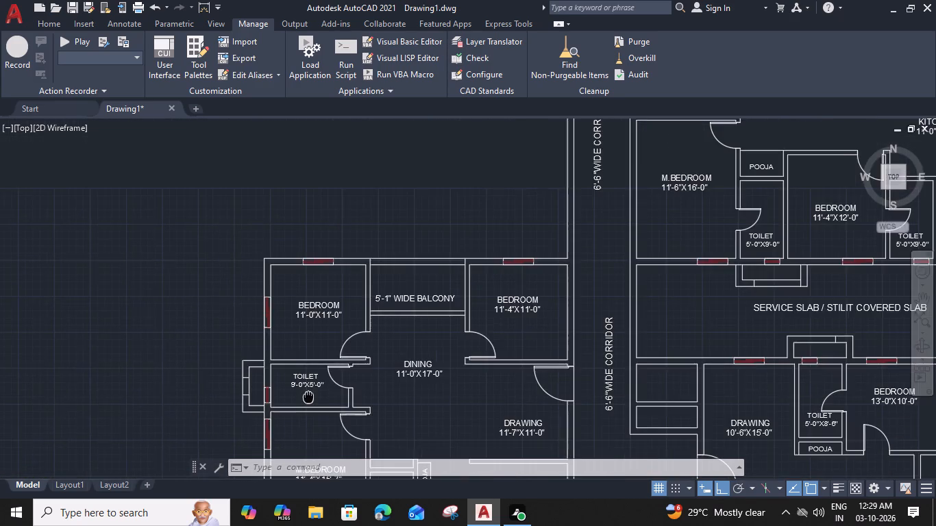
{"action": "middle_click_drag", "start_coordinate": [495, 266], "coordinate": [472, 428]}
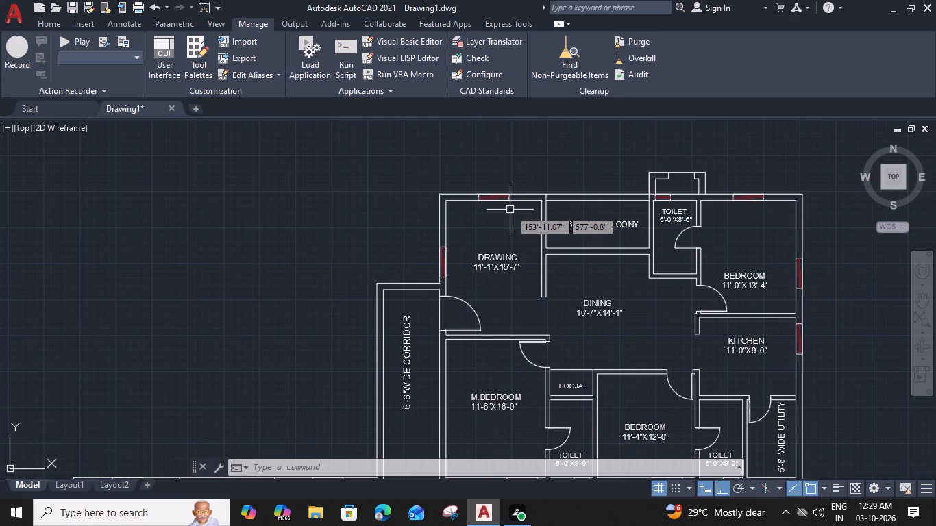
{"action": "scroll", "coordinate": [510, 210], "scroll_direction": "up", "scroll_amount": 1}
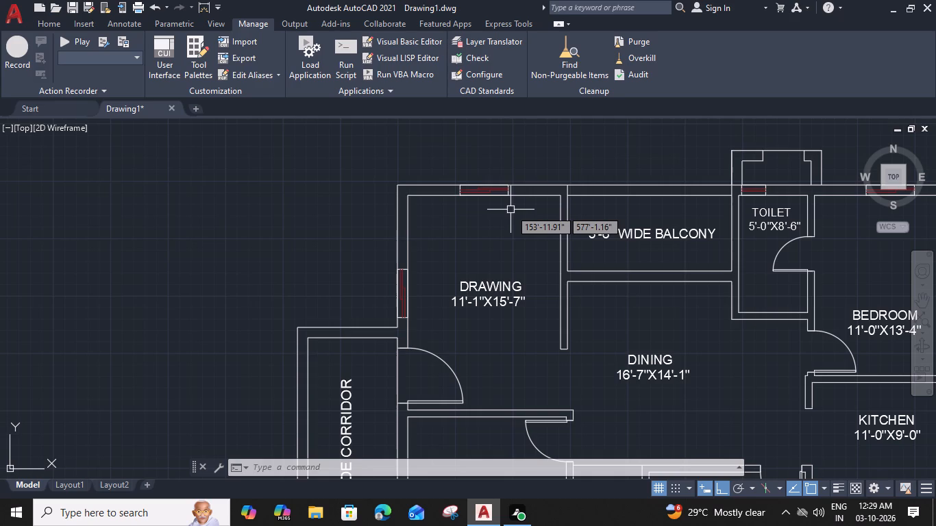
{"action": "scroll", "coordinate": [510, 210], "scroll_direction": "up", "scroll_amount": 1}
{"action": "middle_click_drag", "start_coordinate": [521, 231], "coordinate": [553, 282]}
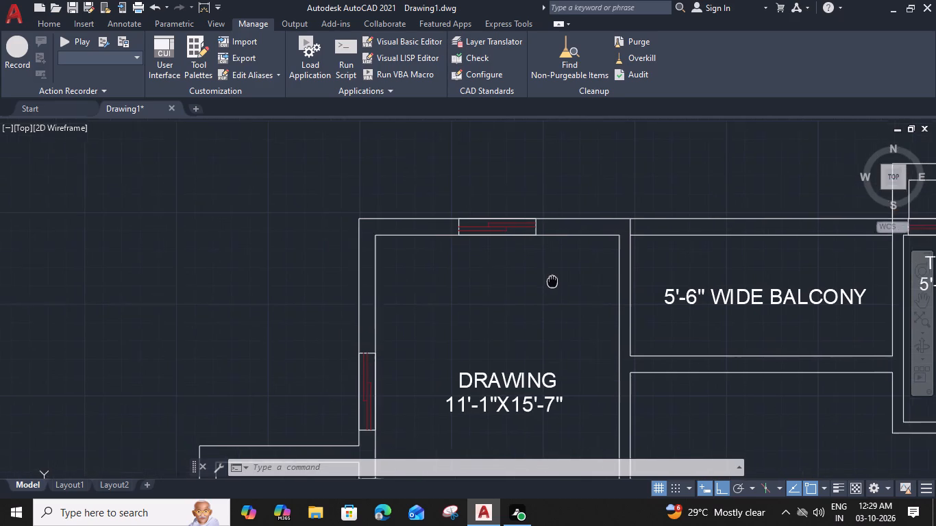
{"action": "middle_click_drag", "start_coordinate": [553, 282], "coordinate": [554, 283]}
{"action": "scroll", "coordinate": [552, 249], "scroll_direction": "up", "scroll_amount": 2}
{"action": "middle_click_drag", "start_coordinate": [536, 221], "coordinate": [535, 218]}
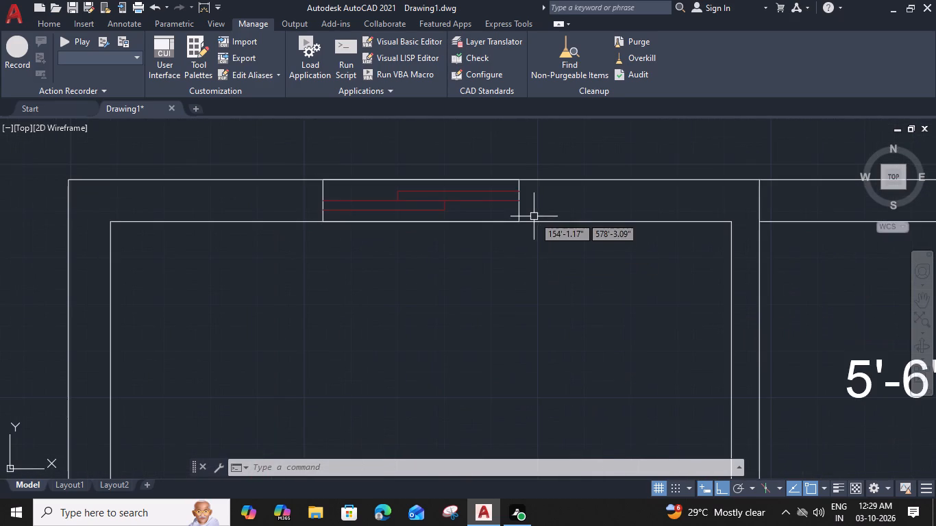
{"action": "middle_click_drag", "start_coordinate": [535, 218], "coordinate": [608, 268]}
{"action": "left_click", "coordinate": [593, 236]}
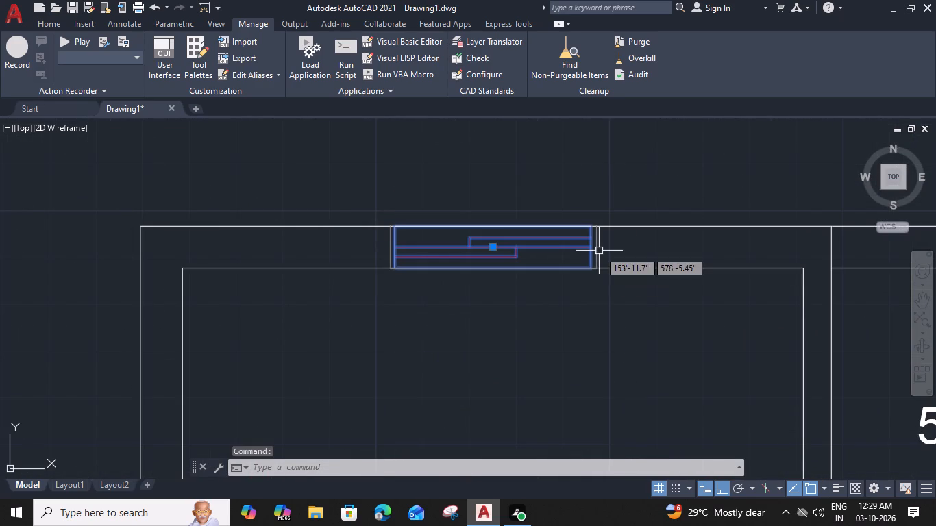
{"action": "type", "text": "UNG"}
{"action": "key", "text": "space"}
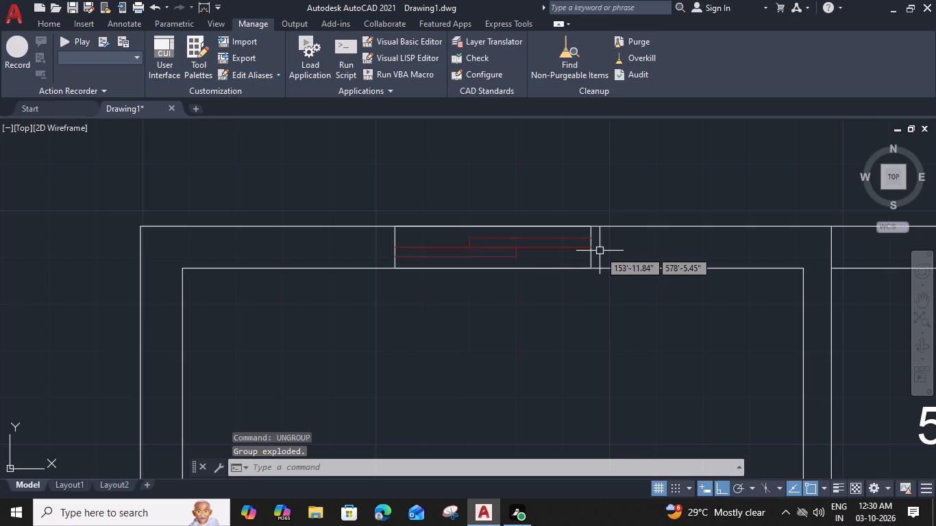
Widen the frame of the 11'-1"X15'-7" DRAWING room's north window by stretching its east and west ends outward 1' each.
{"action": "left_click", "coordinate": [591, 258]}
{"action": "left_click", "coordinate": [591, 247]}
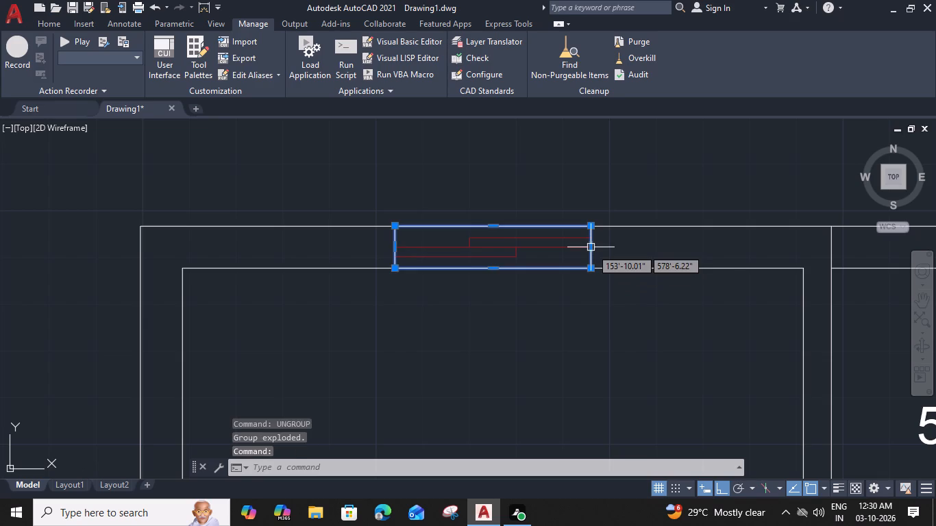
{"action": "type", "text": "1'"}
{"action": "key", "text": "space"}
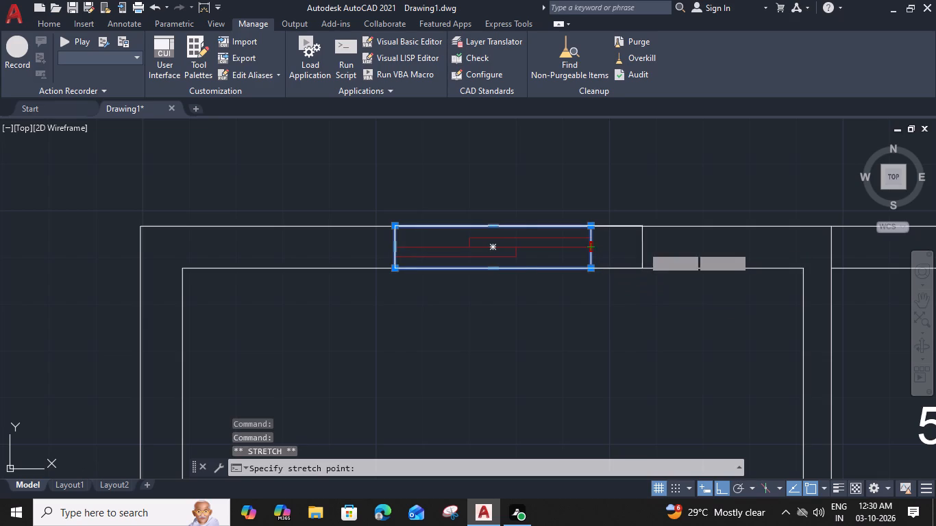
{"action": "left_click", "coordinate": [393, 246]}
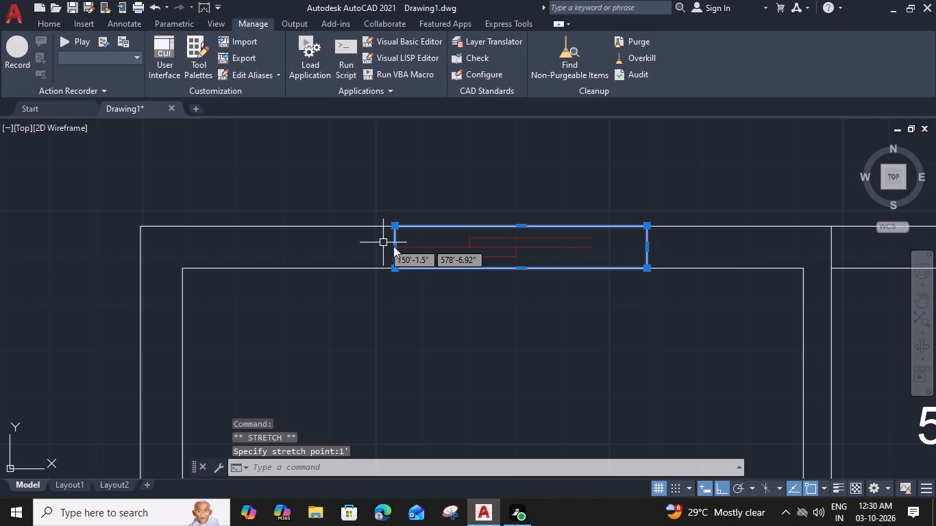
{"action": "key", "text": "1"}
{"action": "type", "text": "'"}
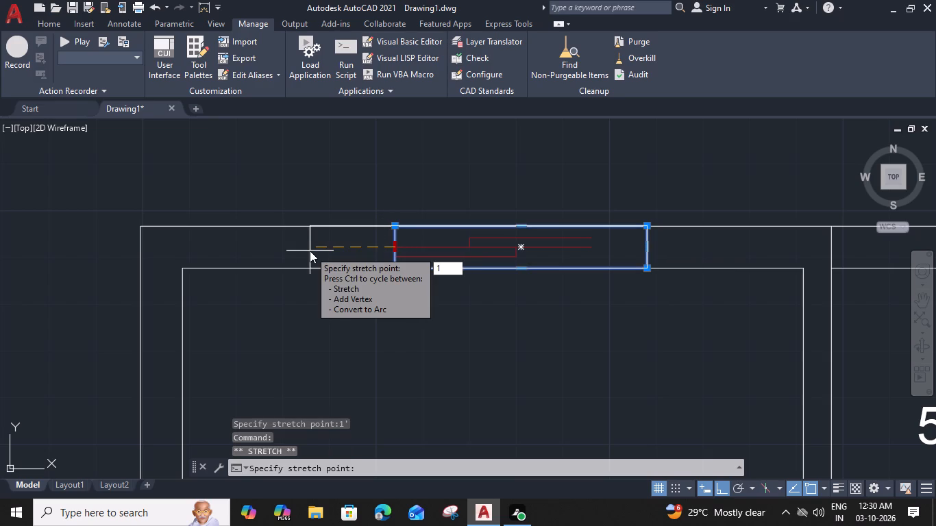
{"action": "key", "text": "space"}
{"action": "key", "text": "Escape"}
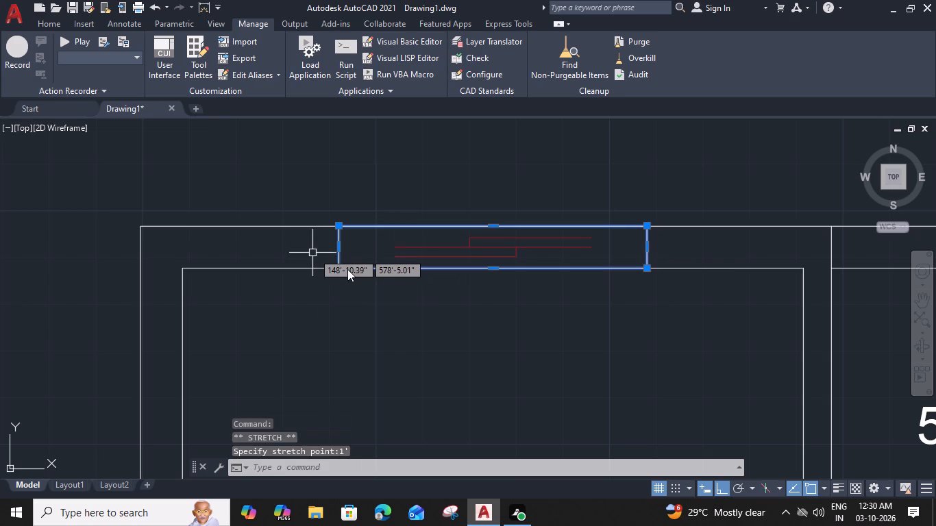
Extend the red sliding-pane lines of the 11'-1"X15'-7" DRAWING room's north window to both ends of the widened frame.
{"action": "type", "text": "EX"}
{"action": "key", "text": "space"}
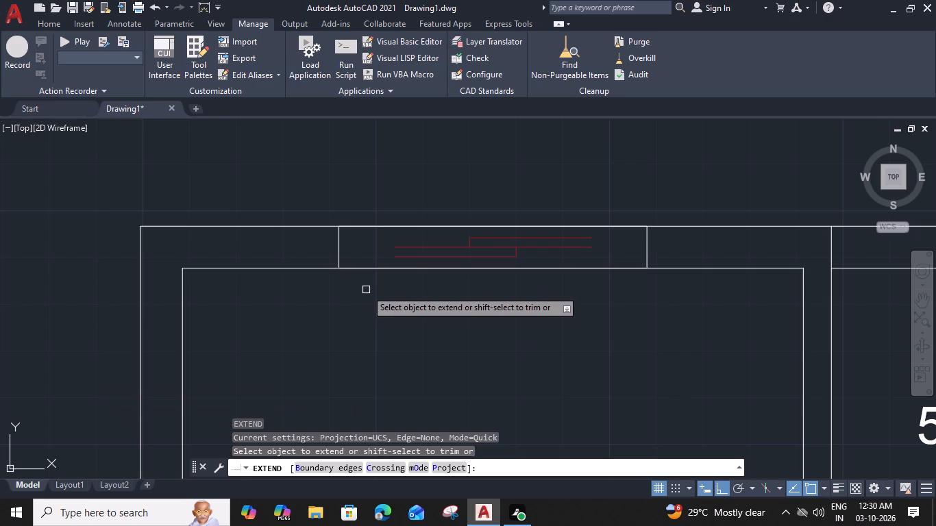
{"action": "left_click", "coordinate": [434, 255]}
{"action": "left_click", "coordinate": [430, 246]}
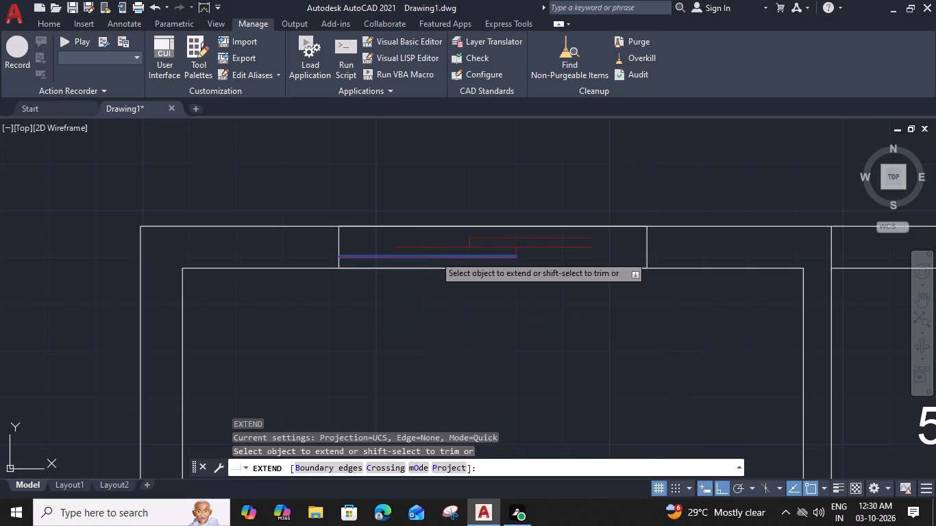
{"action": "left_click", "coordinate": [578, 249]}
{"action": "left_click", "coordinate": [580, 237]}
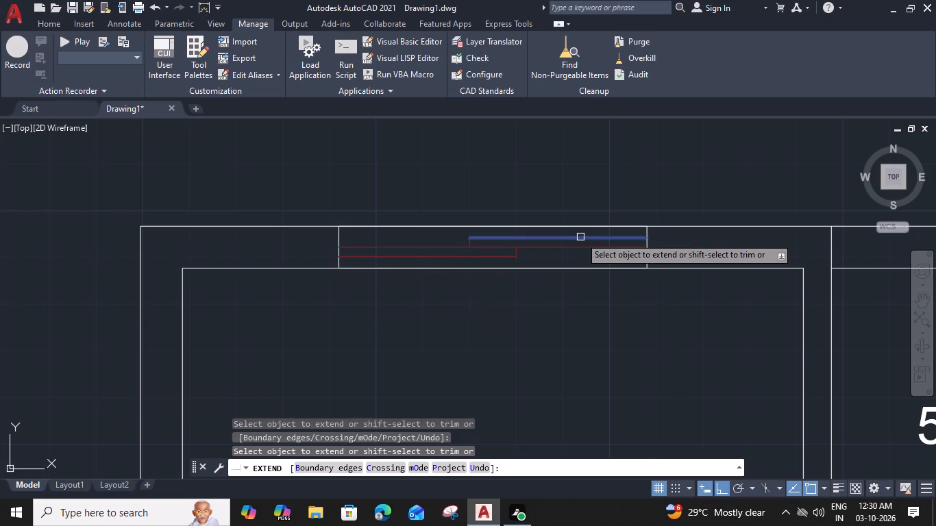
{"action": "key", "text": "Escape"}
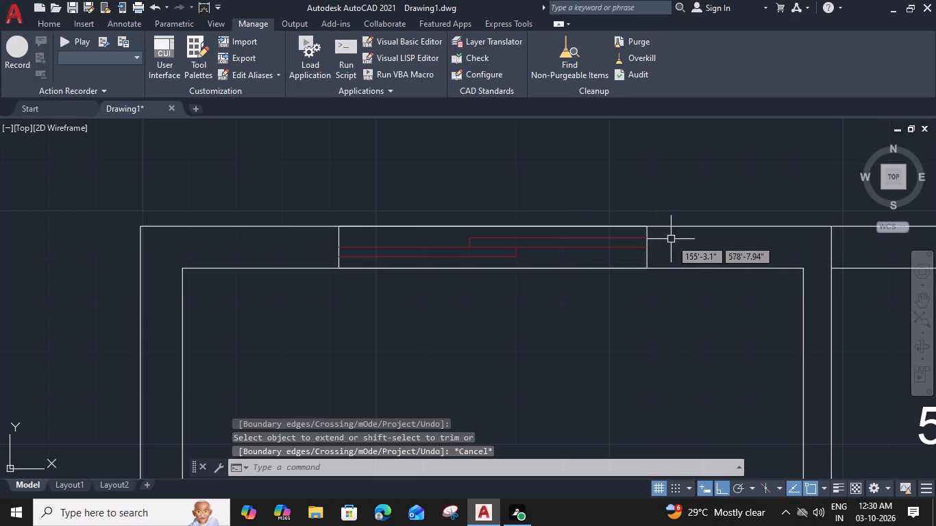
Group the frame and pane lines of the widened north window in the 11'-1"X15'-7" DRAWING room.
{"action": "left_click", "coordinate": [671, 239]}
{"action": "key", "text": "Escape"}
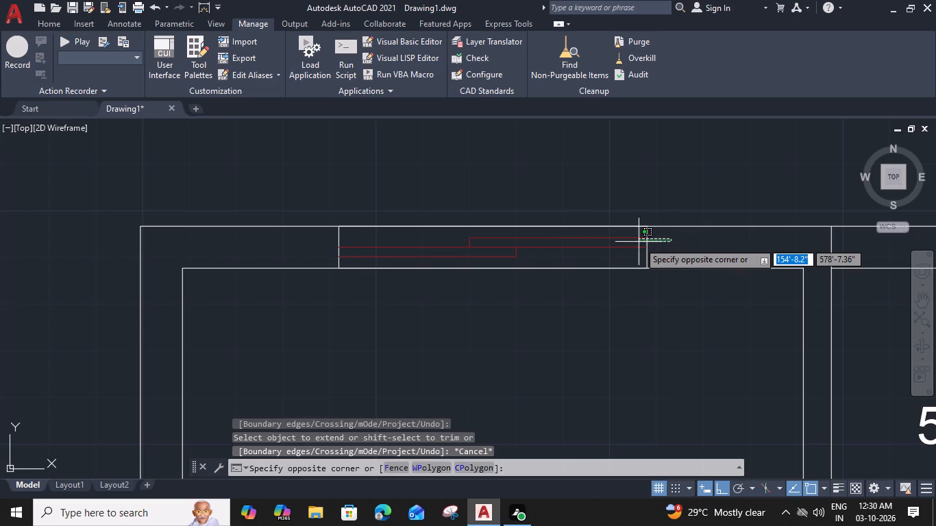
{"action": "left_click", "coordinate": [656, 232]}
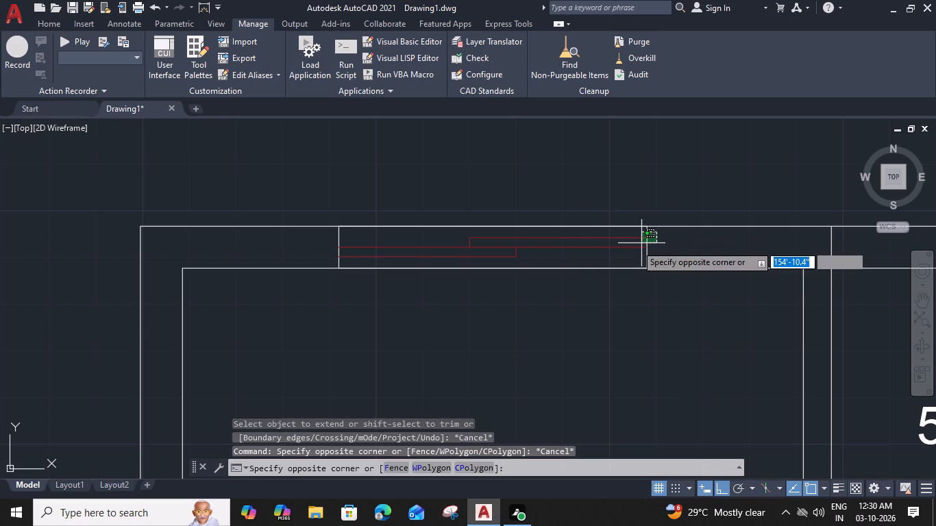
{"action": "left_click", "coordinate": [331, 262]}
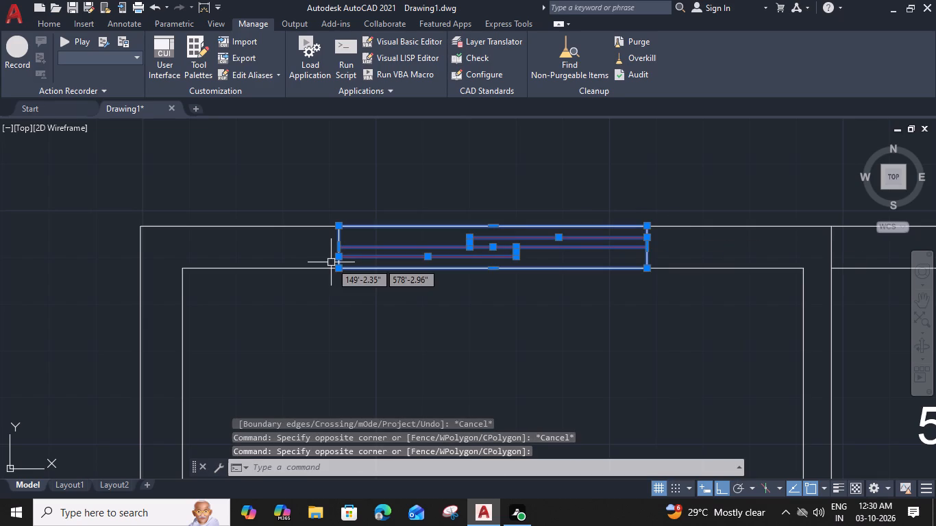
{"action": "type", "text": "G"}
{"action": "key", "text": "space"}
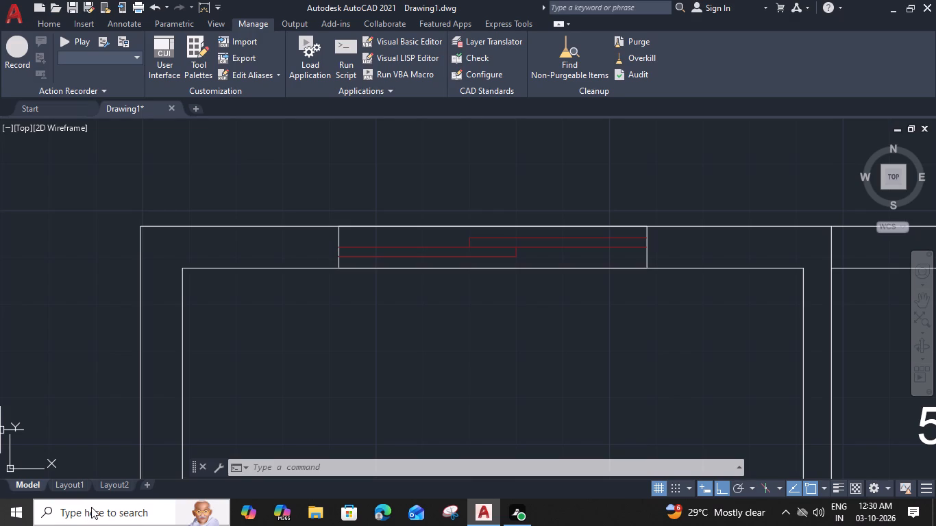
Ungroup the window in the north wall of the 10'-6"X15'-0" DRAWING room, below the service slab.
{"action": "scroll", "coordinate": [465, 327], "scroll_direction": "down", "scroll_amount": 1}
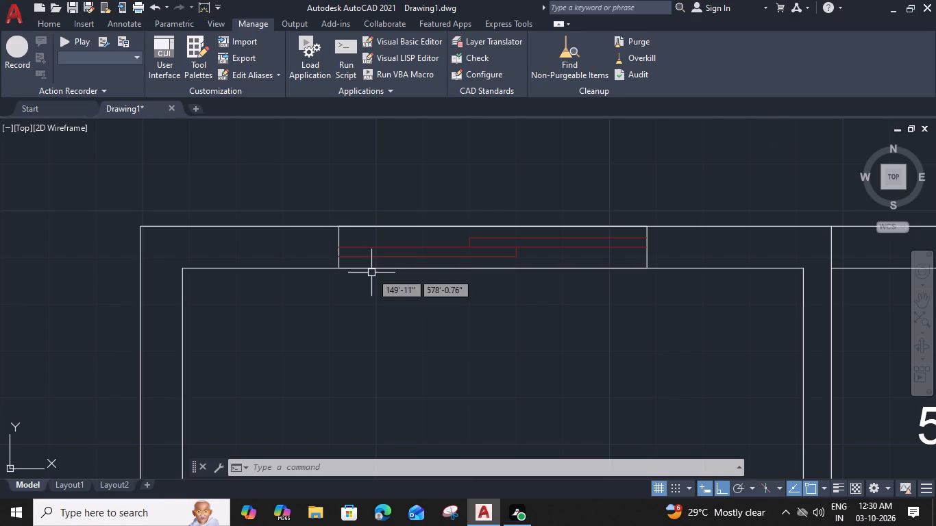
{"action": "middle_click_drag", "start_coordinate": [465, 326], "coordinate": [399, 251]}
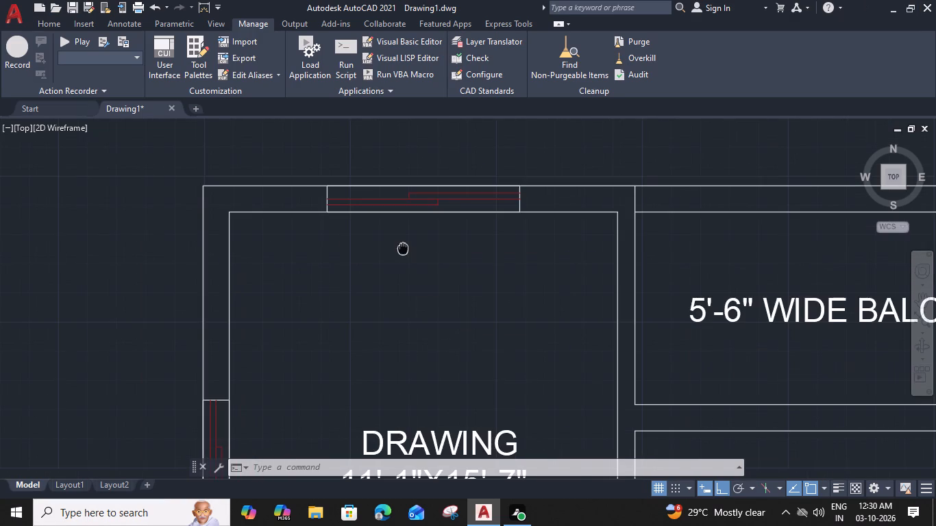
{"action": "scroll", "coordinate": [501, 292], "scroll_direction": "down", "scroll_amount": 2}
{"action": "middle_click_drag", "start_coordinate": [576, 293], "coordinate": [545, 266]}
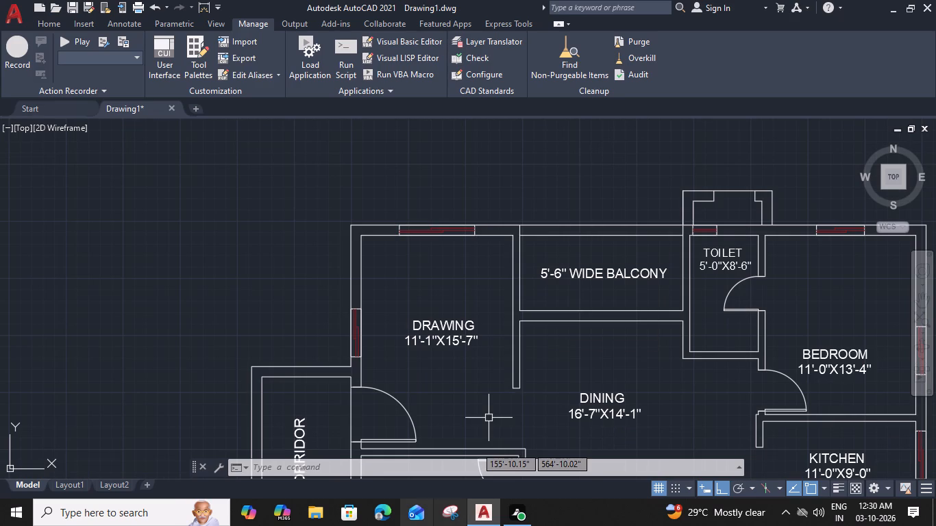
{"action": "scroll", "coordinate": [513, 249], "scroll_direction": "down", "scroll_amount": 2}
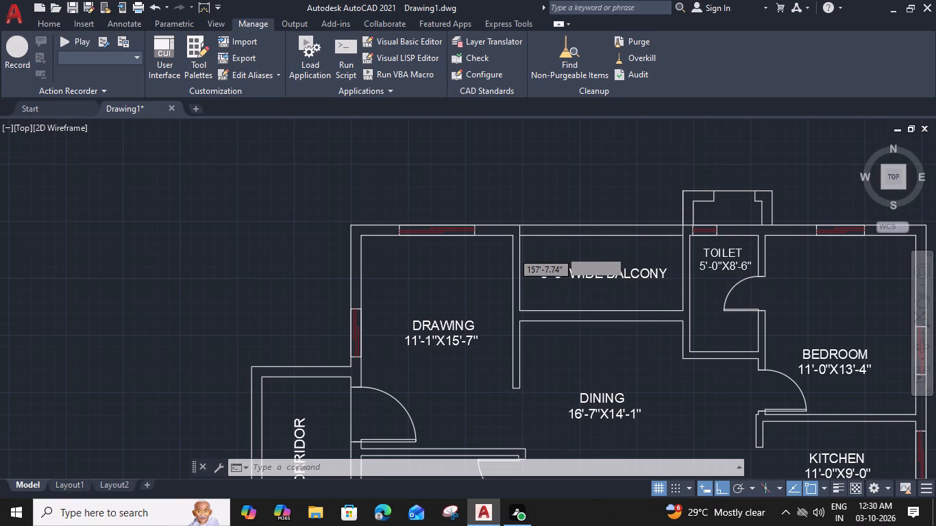
{"action": "middle_click_drag", "start_coordinate": [516, 323], "coordinate": [519, 193]}
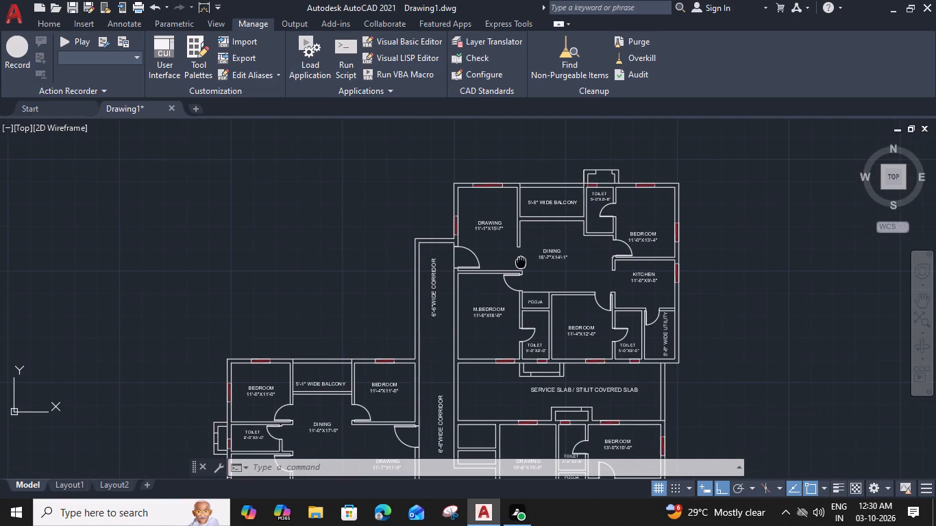
{"action": "scroll", "coordinate": [527, 349], "scroll_direction": "up", "scroll_amount": 3}
{"action": "left_click", "coordinate": [565, 351]}
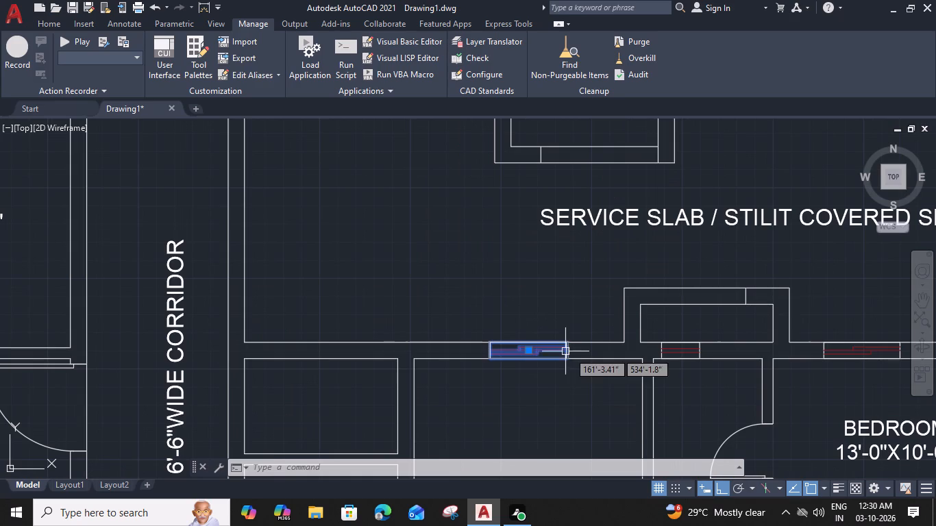
{"action": "type", "text": "UNG"}
{"action": "key", "text": "space"}
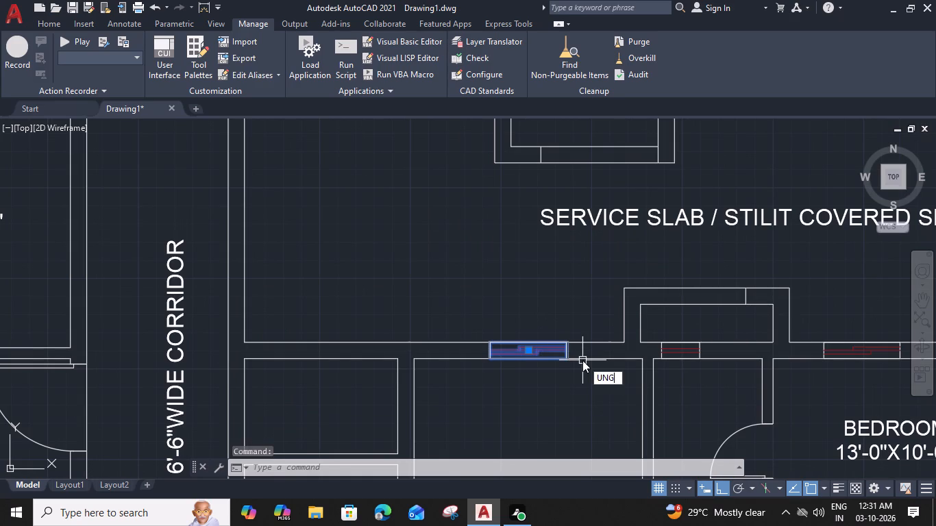
Widen the frame of the 10'-6"X15'-0" DRAWING room's north window by stretching its east and west ends outward 1' each.
{"action": "scroll", "coordinate": [580, 354], "scroll_direction": "up", "scroll_amount": 2}
{"action": "left_click", "coordinate": [545, 355]}
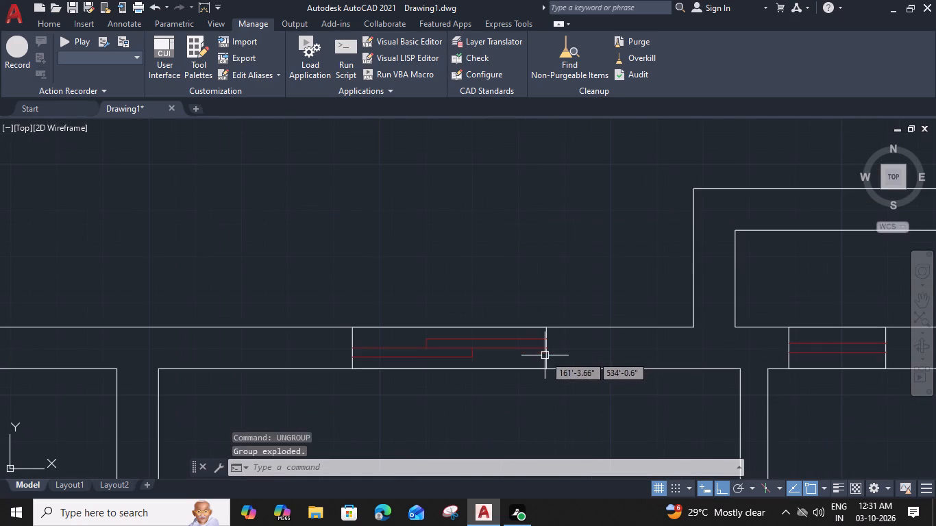
{"action": "left_click", "coordinate": [546, 349]}
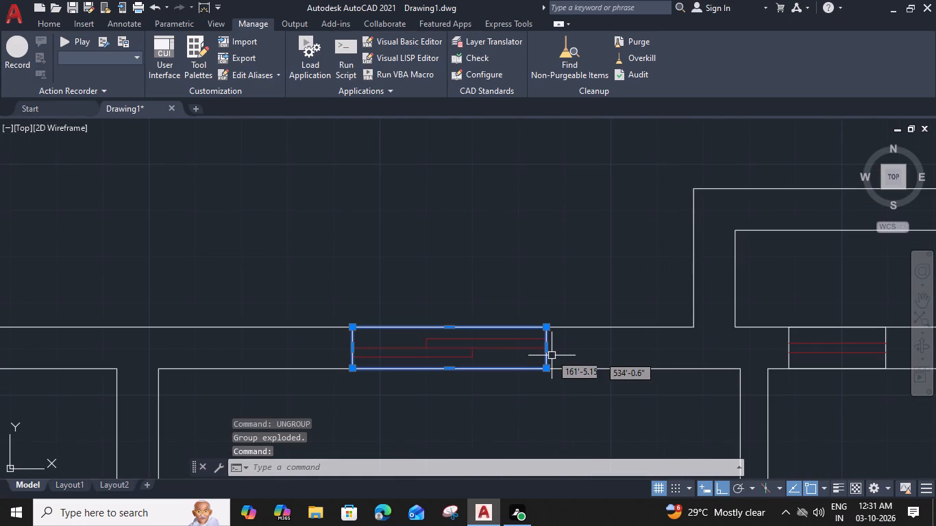
{"action": "type", "text": "1'"}
{"action": "key", "text": "space"}
{"action": "middle_click_drag", "start_coordinate": [463, 366], "coordinate": [602, 347]}
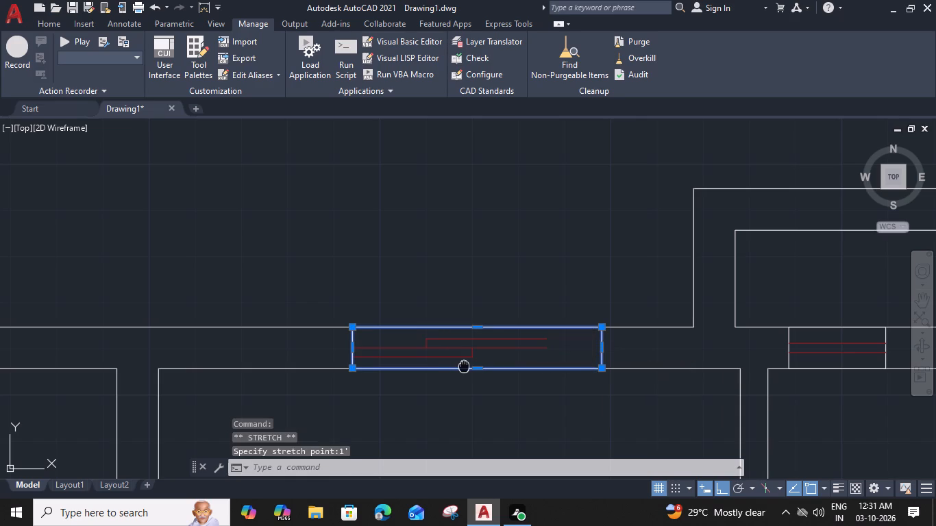
{"action": "left_click", "coordinate": [491, 329]}
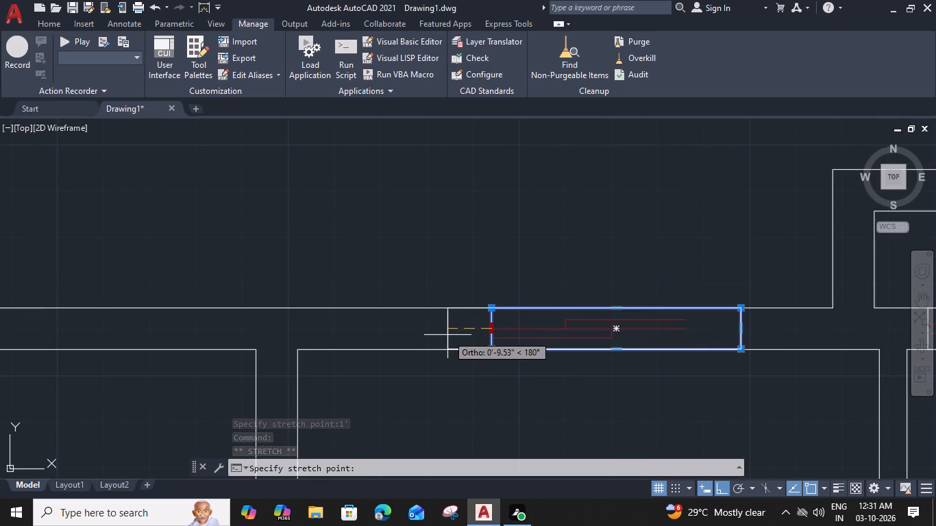
{"action": "type", "text": "1'"}
{"action": "key", "text": "space"}
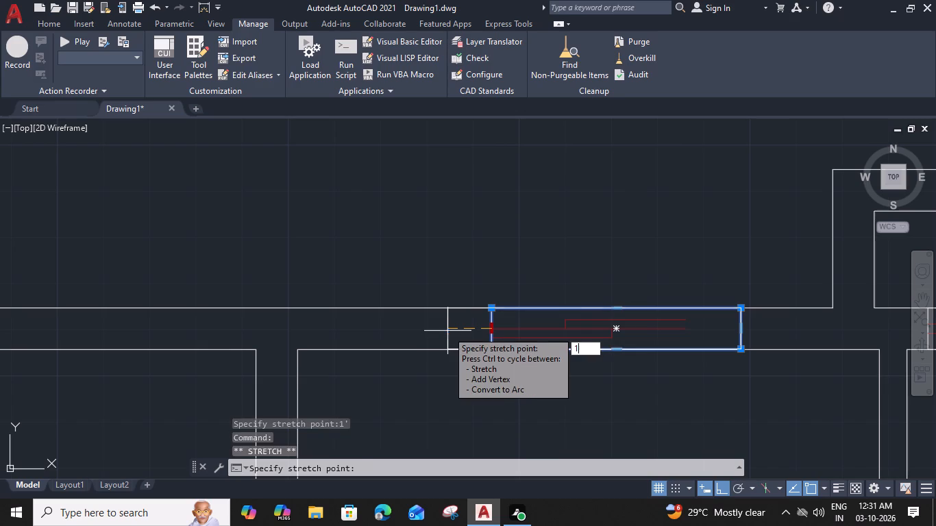
{"action": "key", "text": "Escape"}
Extend the red sliding-pane lines of the 10'-6"X15'-0" DRAWING room's north window to both ends of the widened frame.
{"action": "key", "text": "e"}
{"action": "type", "text": "X"}
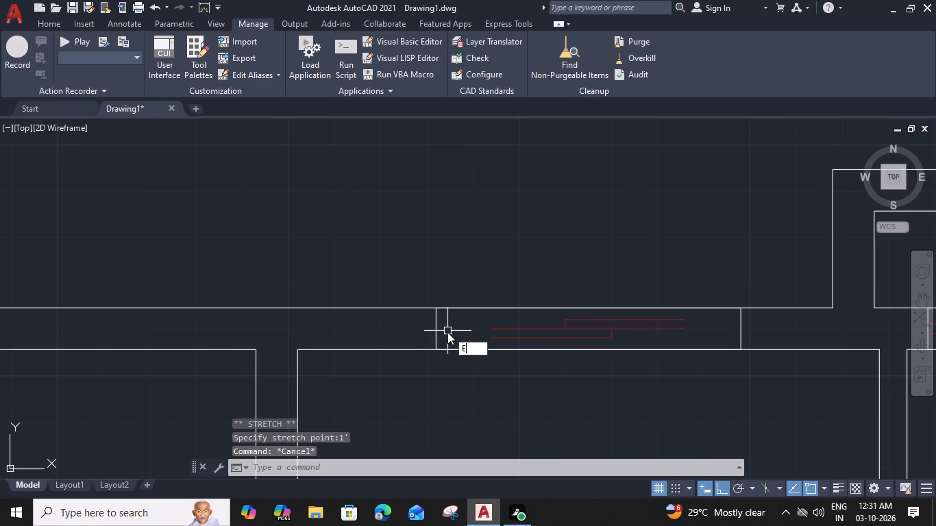
{"action": "key", "text": "space"}
{"action": "left_click", "coordinate": [517, 338]}
{"action": "left_click", "coordinate": [517, 330]}
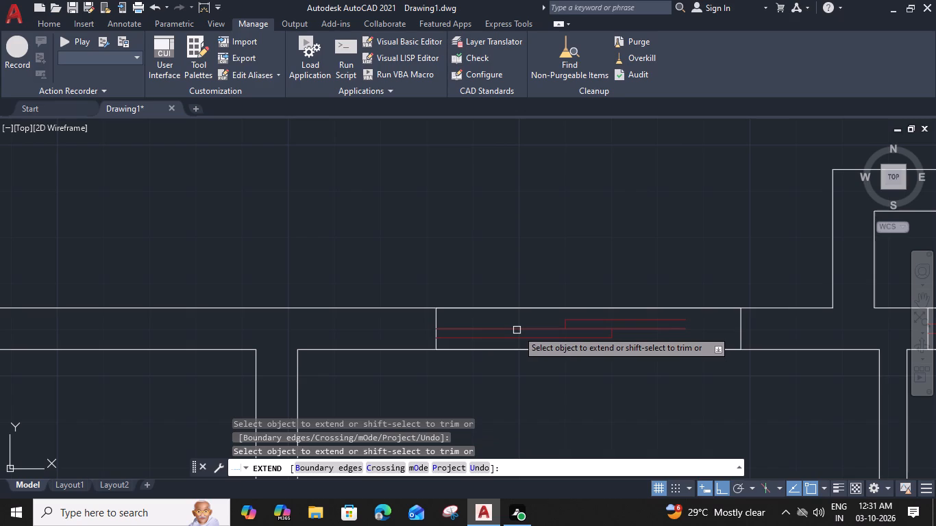
{"action": "left_click", "coordinate": [647, 318]}
{"action": "left_click", "coordinate": [656, 328]}
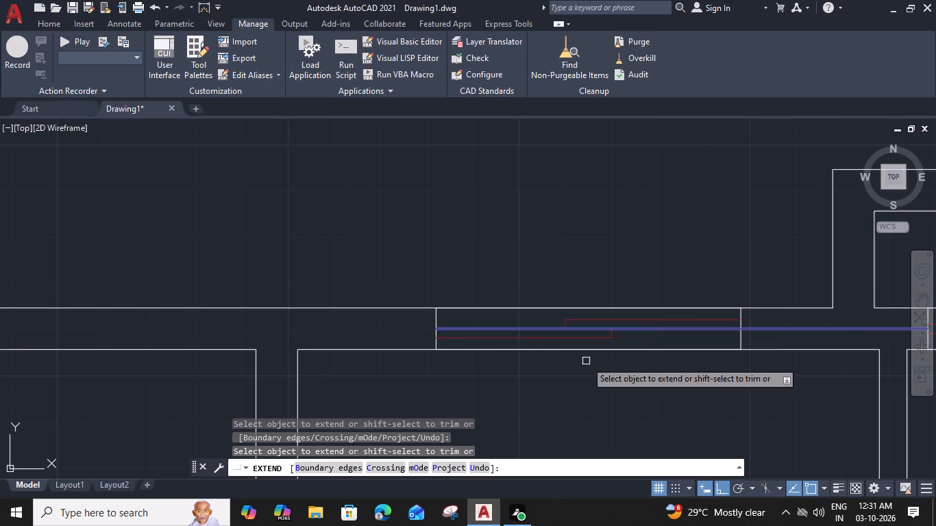
{"action": "key", "text": "Escape"}
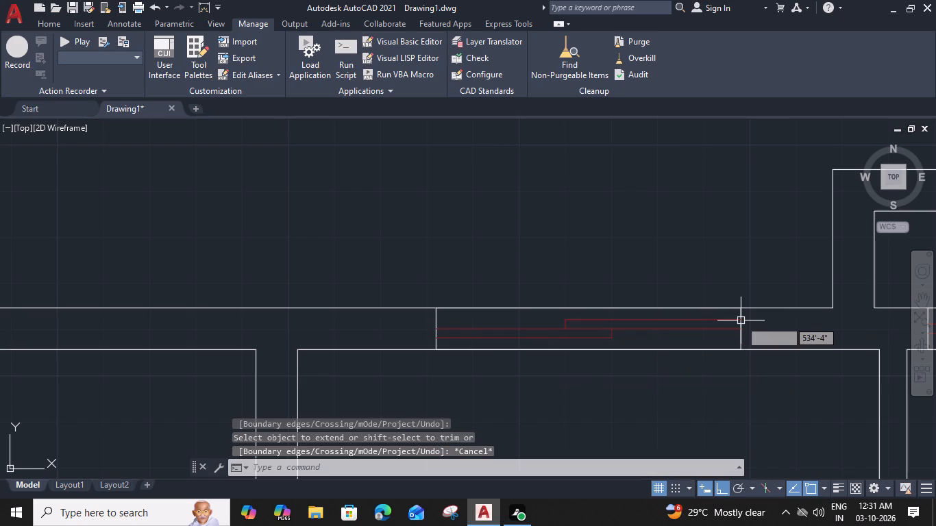
Group the frame and pane lines of the widened north window in the 10'-6"X15'-0" DRAWING room.
{"action": "scroll", "coordinate": [743, 322], "scroll_direction": "up", "scroll_amount": 1}
{"action": "left_click", "coordinate": [769, 325]}
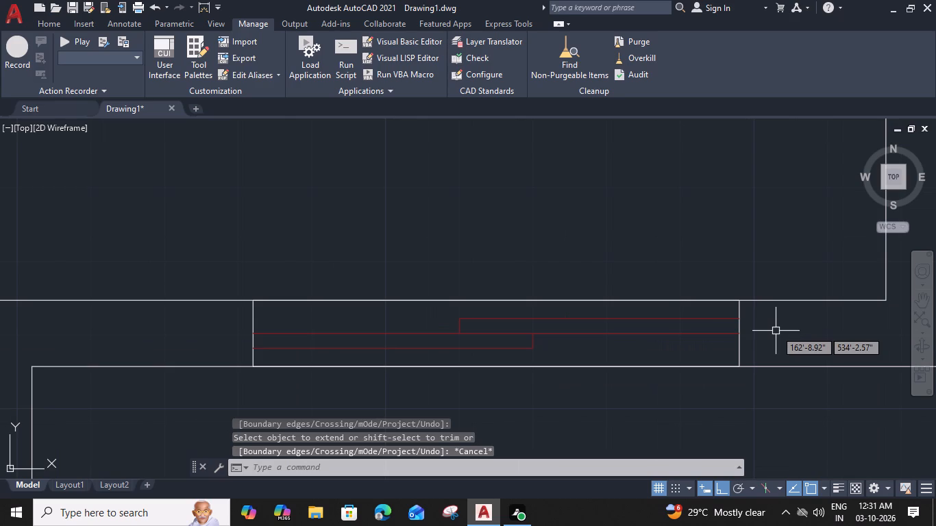
{"action": "key", "text": "Escape"}
{"action": "middle_click_drag", "start_coordinate": [765, 319], "coordinate": [767, 320]}
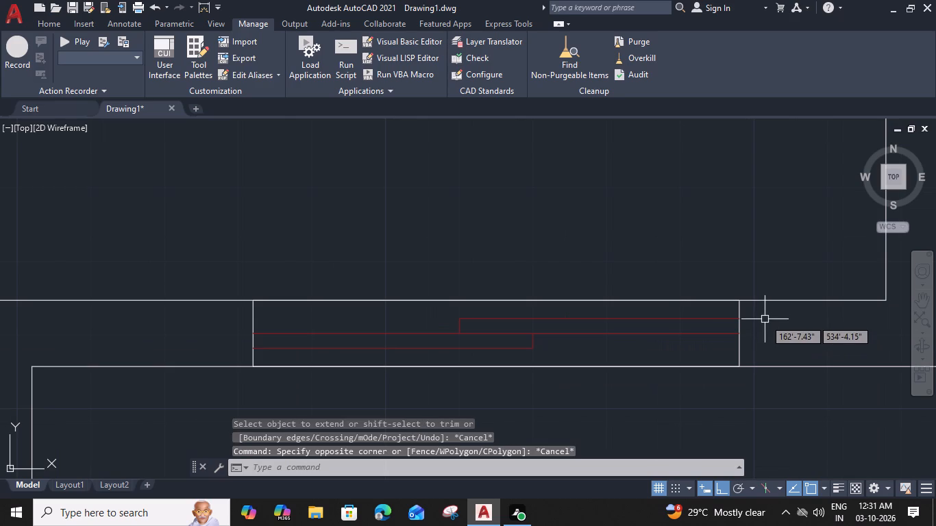
{"action": "middle_click_drag", "start_coordinate": [767, 320], "coordinate": [841, 303]}
{"action": "left_click", "coordinate": [834, 291]}
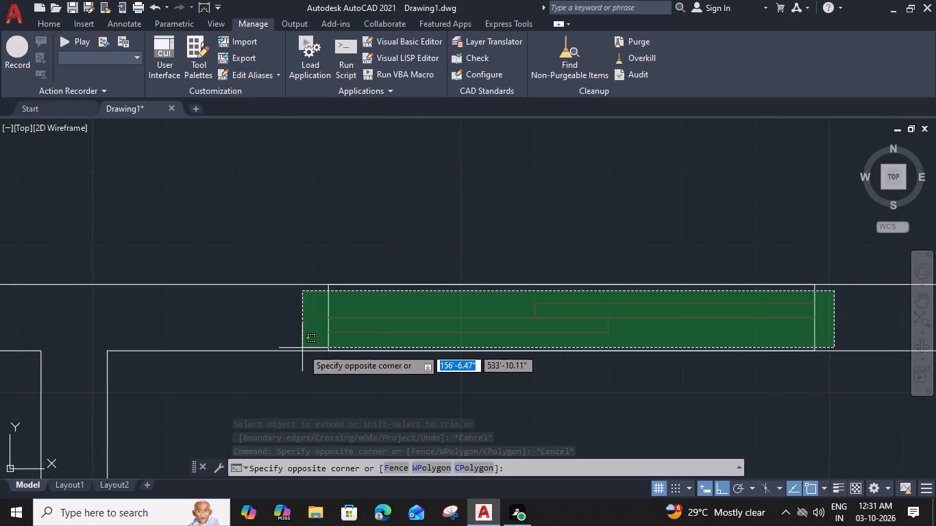
{"action": "left_click", "coordinate": [304, 343]}
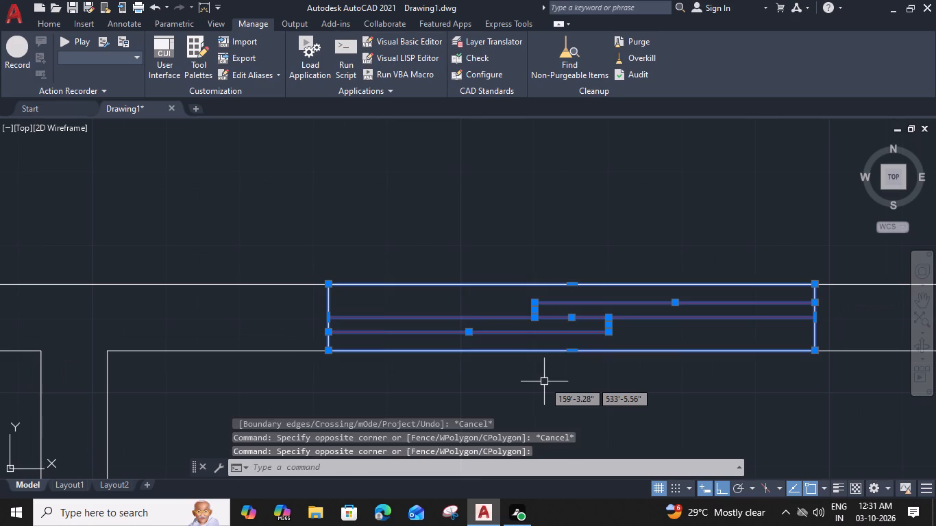
{"action": "type", "text": "G"}
{"action": "key", "text": "space"}
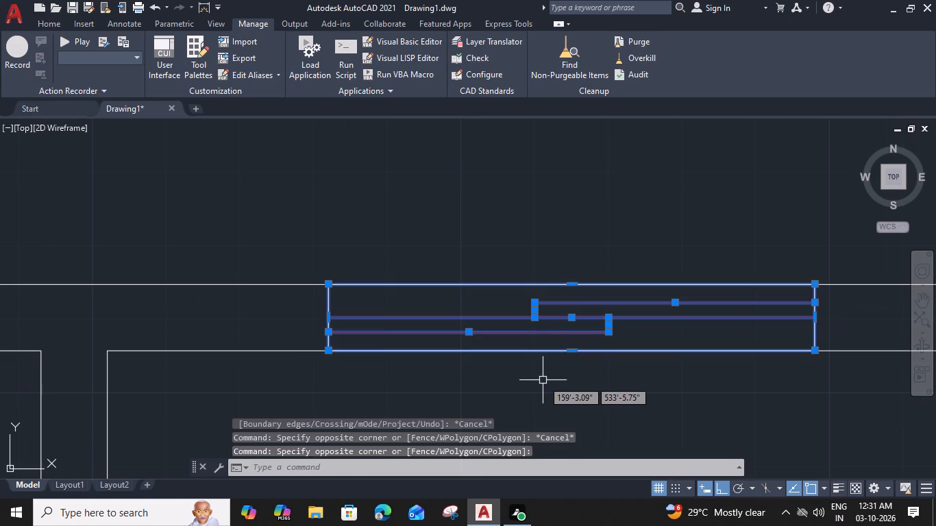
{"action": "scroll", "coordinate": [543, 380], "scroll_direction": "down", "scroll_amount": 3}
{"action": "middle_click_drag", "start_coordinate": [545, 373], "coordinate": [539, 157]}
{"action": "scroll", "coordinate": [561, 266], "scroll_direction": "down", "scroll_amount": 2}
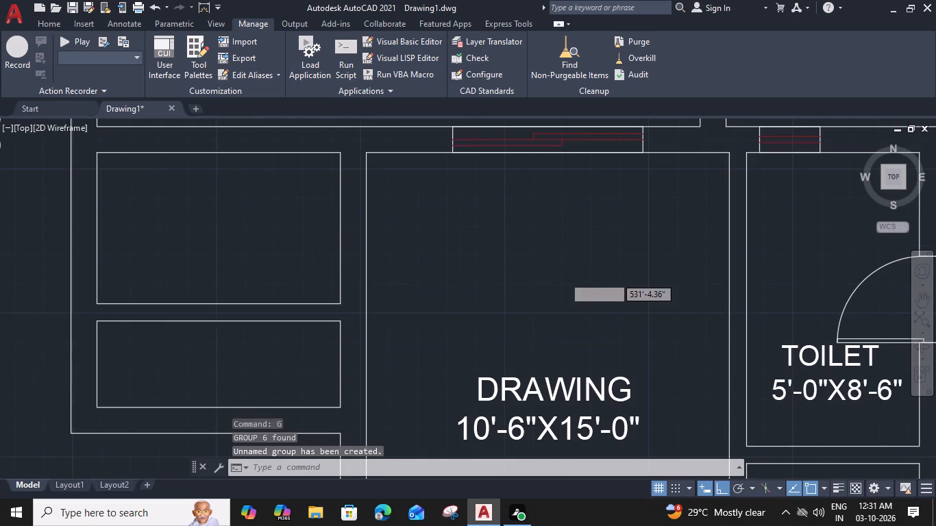
Ungroup the north window of the lower 10'-6"X15'-0" DRAWING room, the one beside the 5'-0"X9'-0" toilet southeast of the staircase.
{"action": "scroll", "coordinate": [570, 318], "scroll_direction": "down", "scroll_amount": 2}
{"action": "middle_click_drag", "start_coordinate": [571, 327], "coordinate": [541, 158]}
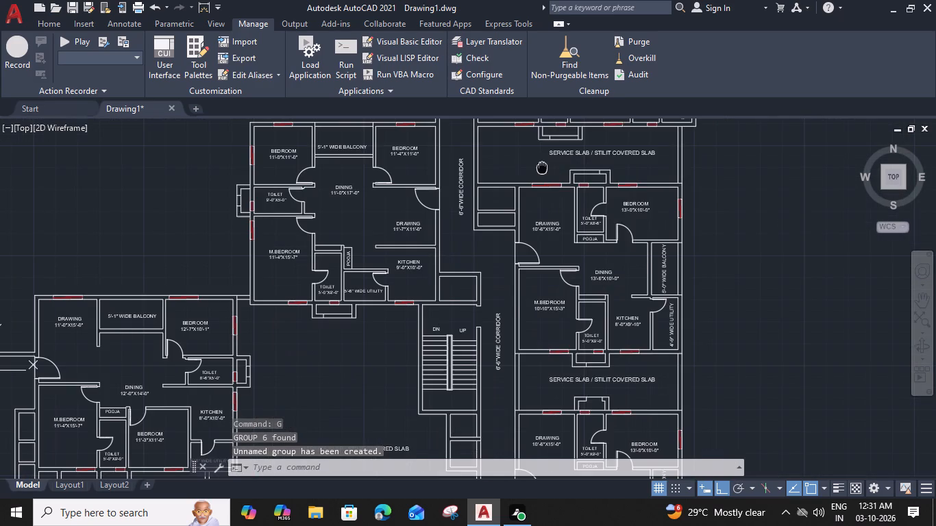
{"action": "scroll", "coordinate": [548, 347], "scroll_direction": "up", "scroll_amount": 3}
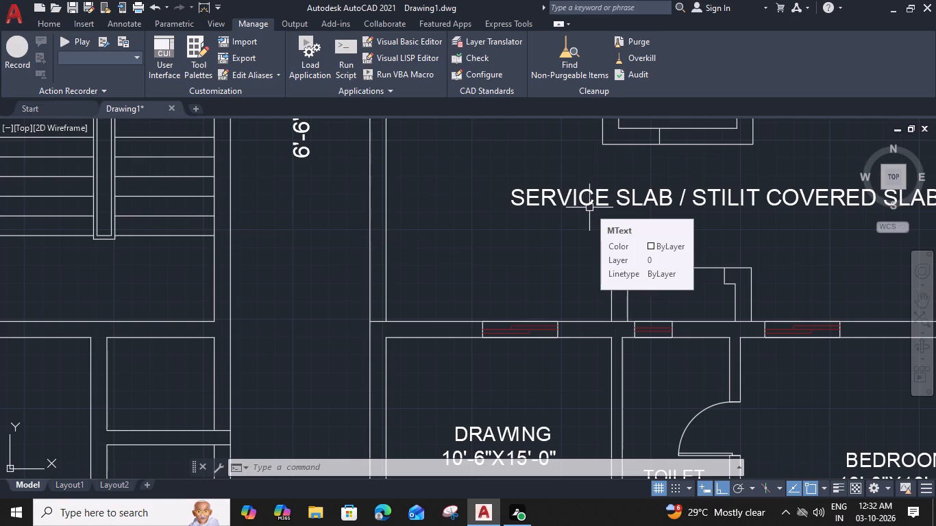
{"action": "scroll", "coordinate": [550, 329], "scroll_direction": "up", "scroll_amount": 2}
{"action": "left_click", "coordinate": [556, 332]}
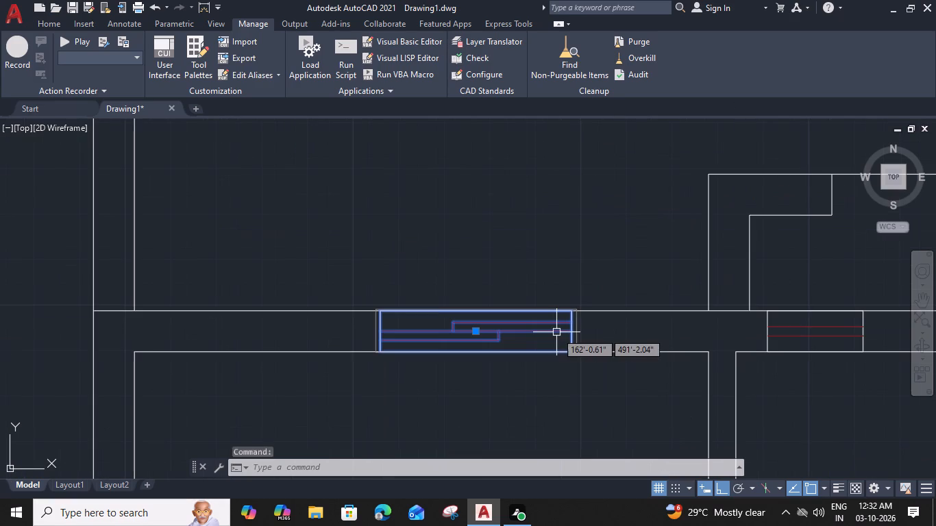
{"action": "type", "text": "UNG"}
{"action": "key", "text": "space"}
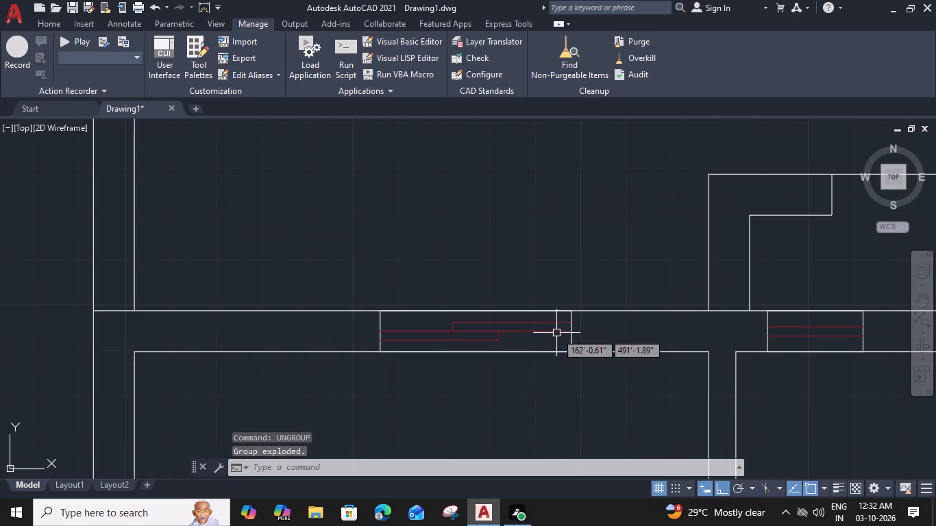
Widen the frame of the lower 10'-6"X15'-0" DRAWING room's north window by stretching its east and west ends outward 1' each.
{"action": "left_click", "coordinate": [567, 334]}
{"action": "key", "text": "Escape"}
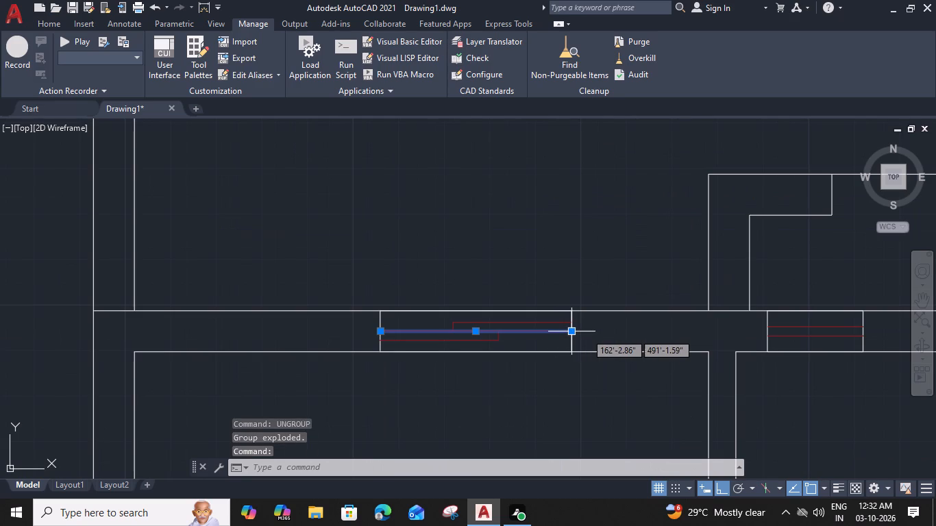
{"action": "left_click", "coordinate": [573, 339]}
{"action": "left_click", "coordinate": [573, 331]}
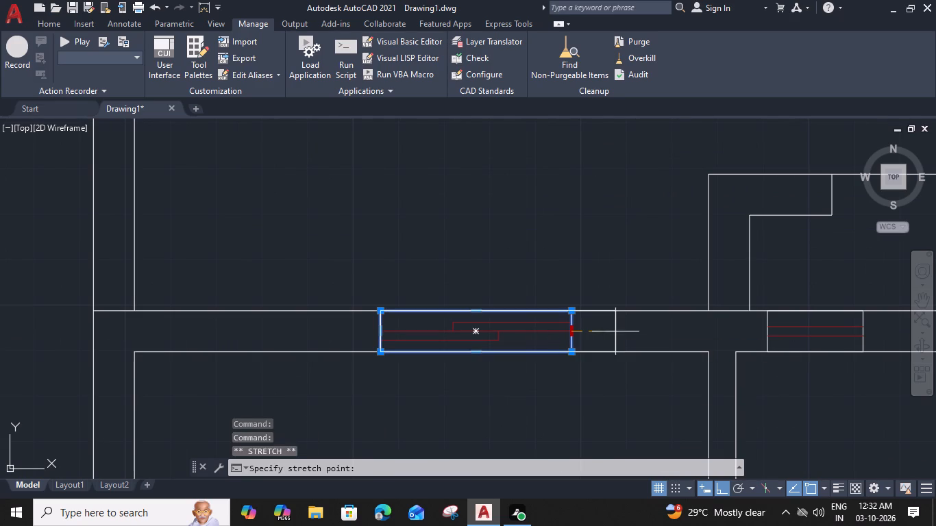
{"action": "key", "text": "2"}
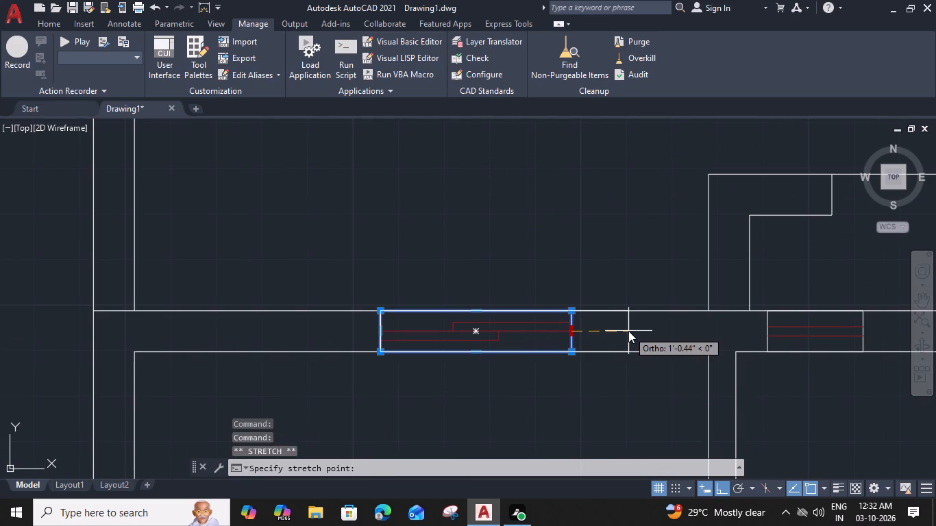
{"action": "key", "text": "BackSpace"}
{"action": "type", "text": "1'"}
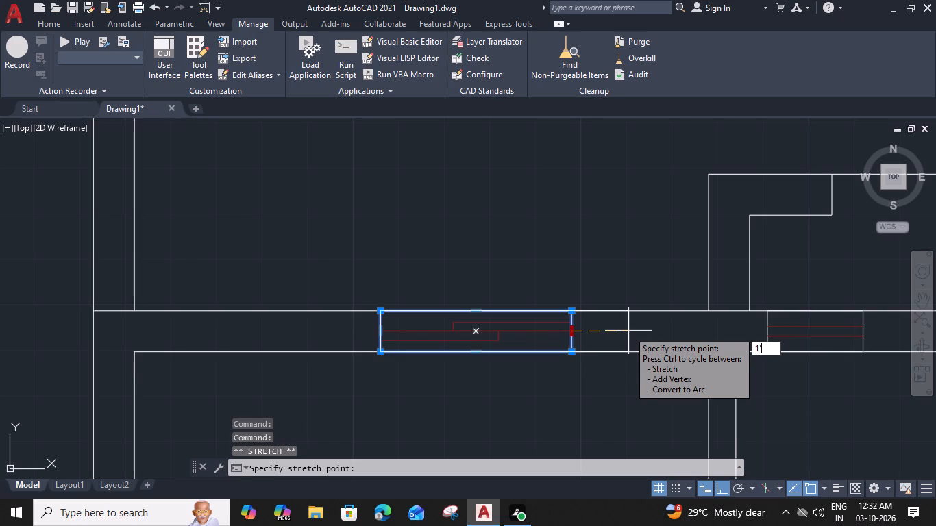
{"action": "key", "text": "space"}
{"action": "middle_click_drag", "start_coordinate": [392, 331], "coordinate": [496, 321]}
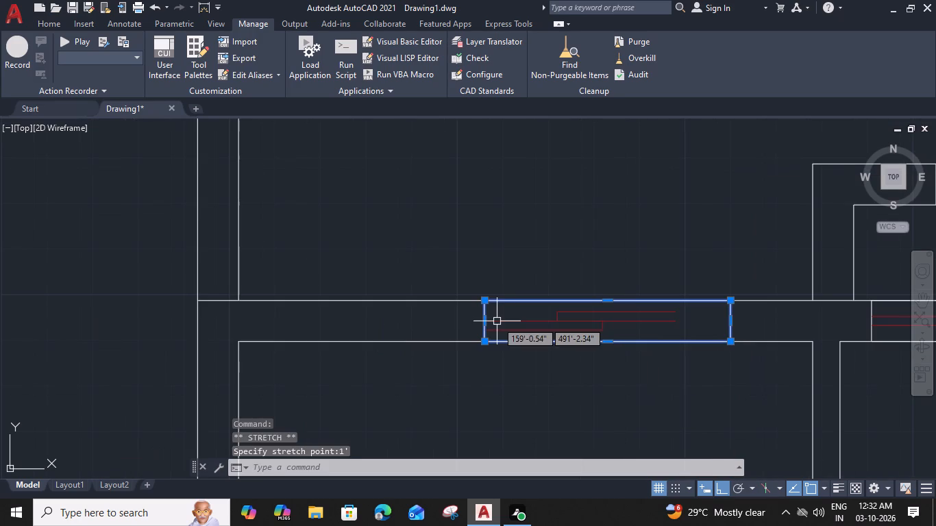
{"action": "left_click", "coordinate": [482, 319]}
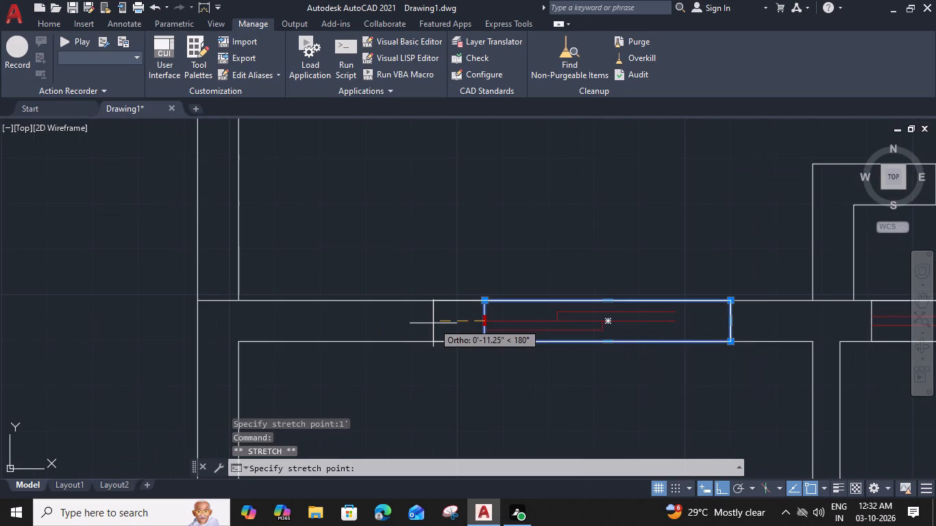
{"action": "key", "text": "1"}
{"action": "key", "text": "apostrophe"}
{"action": "key", "text": "space"}
{"action": "key", "text": "Escape"}
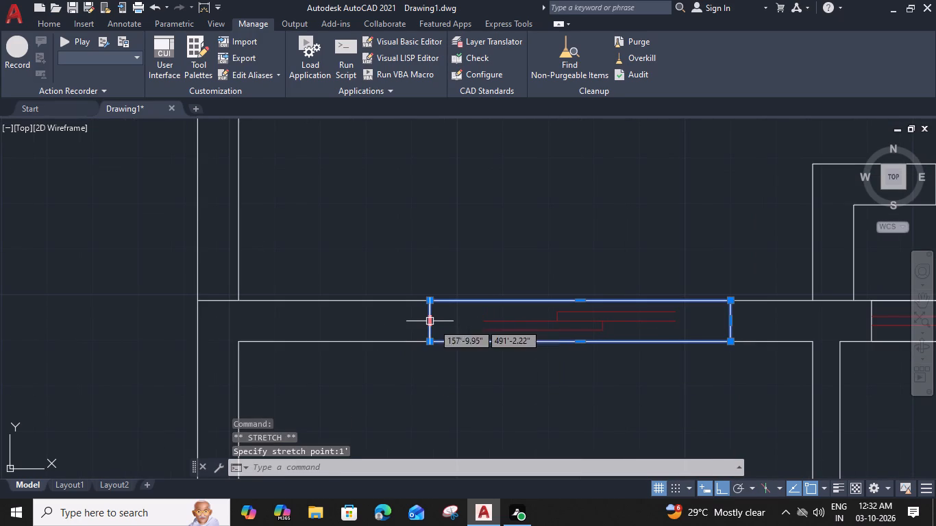
Extend the red sliding-pane lines of the lower 10'-6"X15'-0" DRAWING room's north window to both ends of the widened frame.
{"action": "type", "text": "EX"}
{"action": "key", "text": "space"}
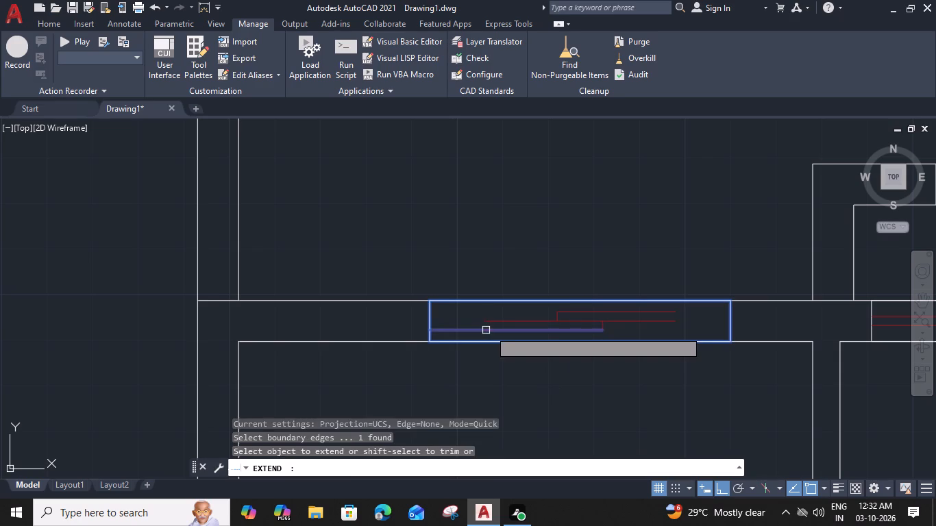
{"action": "left_click", "coordinate": [491, 330]}
{"action": "left_click", "coordinate": [493, 323]}
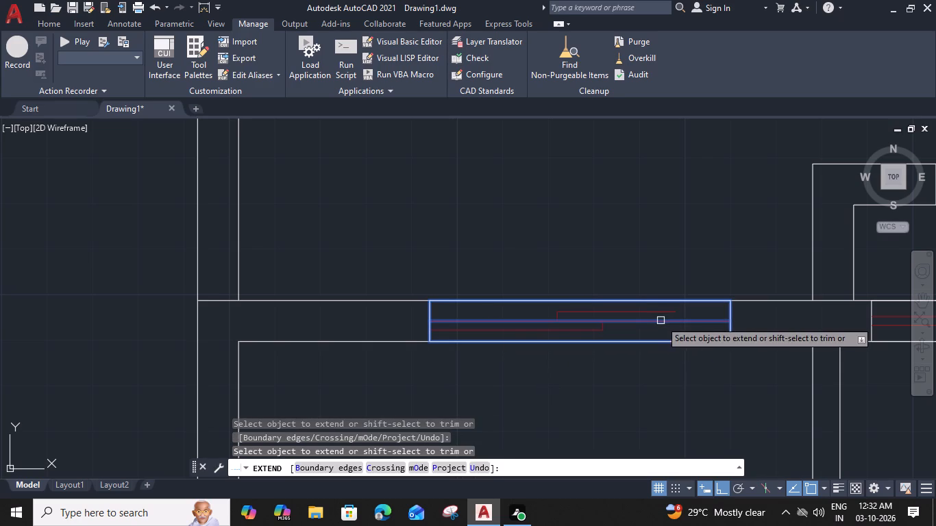
{"action": "left_click", "coordinate": [661, 321]}
{"action": "left_click", "coordinate": [665, 313]}
{"action": "key", "text": "Escape"}
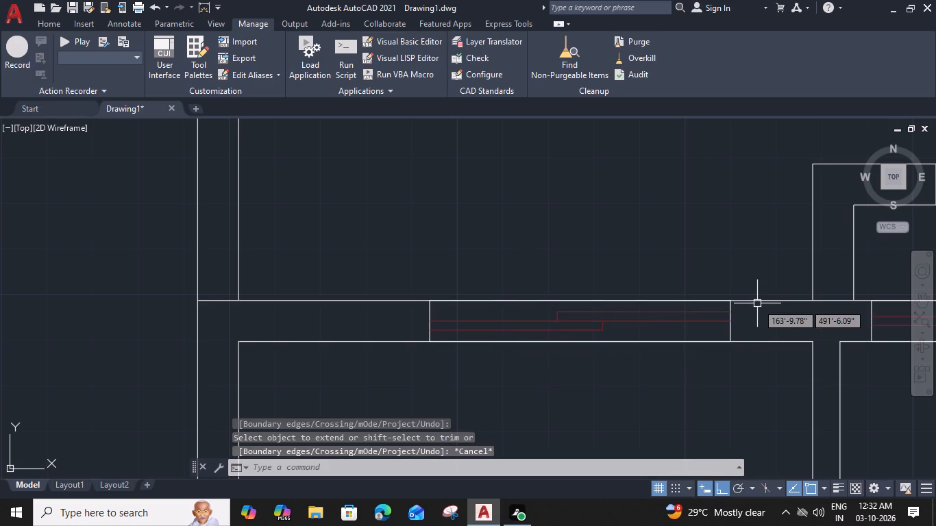
Group the frame and pane lines of the widened north window in the lower 10'-6"X15'-0" DRAWING room.
{"action": "left_click", "coordinate": [757, 303]}
{"action": "key", "text": "Escape"}
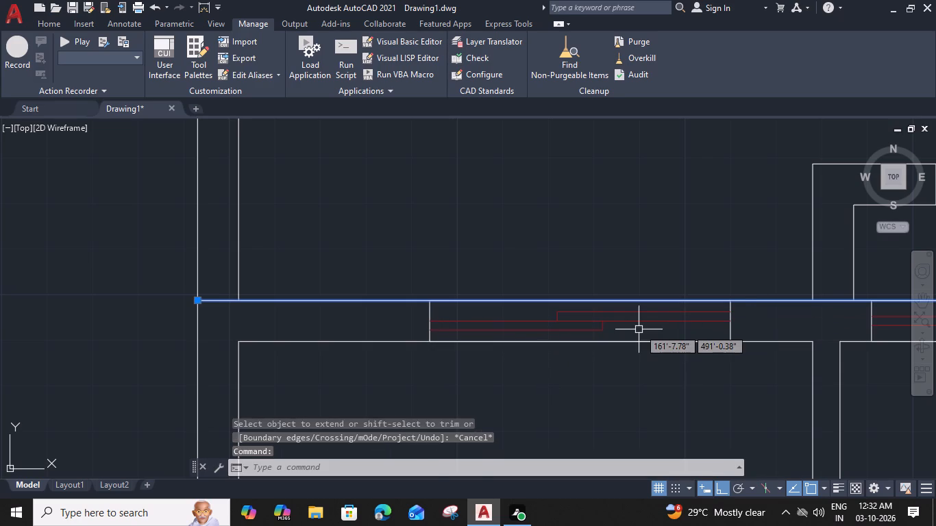
{"action": "left_click", "coordinate": [741, 308]}
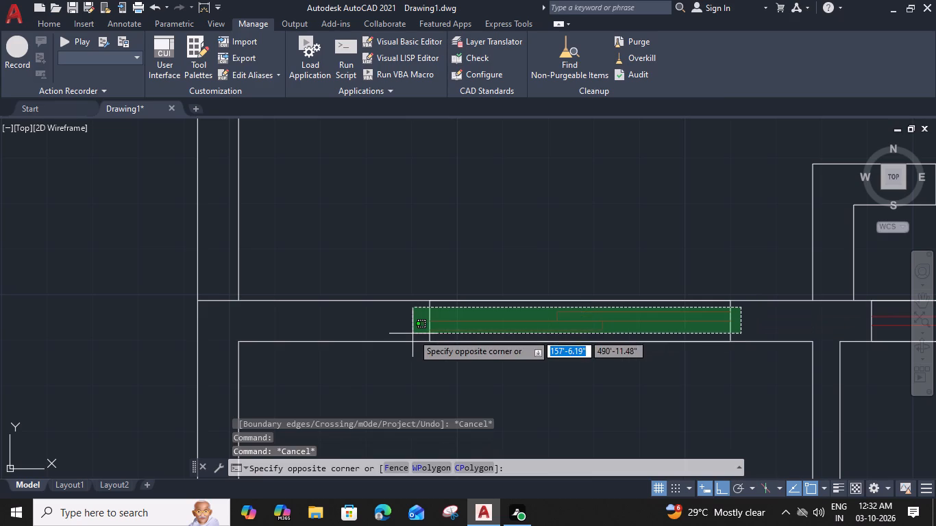
{"action": "left_click", "coordinate": [412, 334]}
{"action": "type", "text": "G"}
{"action": "key", "text": "space"}
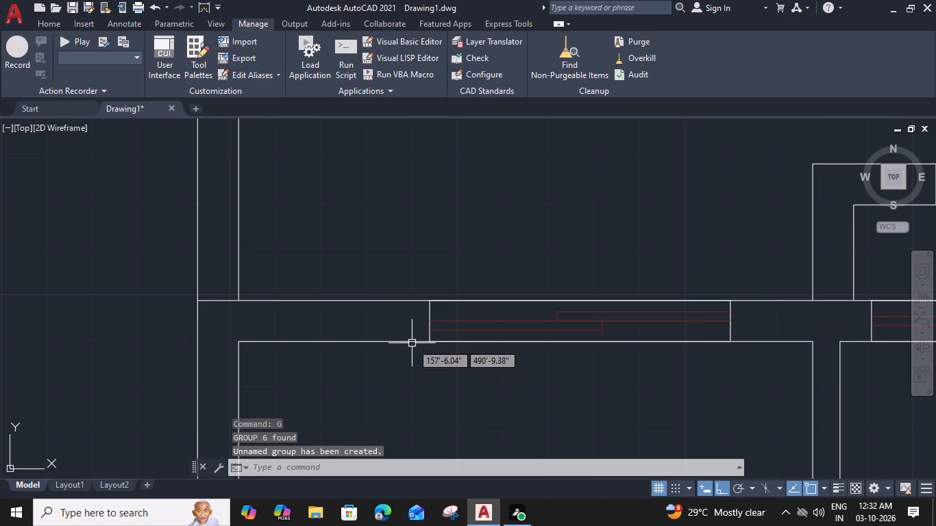
Move the window in the north wall of the 11'-1"X16'-9" DRAWING room slightly west, away from the toilet wall.
{"action": "scroll", "coordinate": [416, 344], "scroll_direction": "down", "scroll_amount": 2}
{"action": "middle_click_drag", "start_coordinate": [421, 342], "coordinate": [421, 101]}
{"action": "scroll", "coordinate": [445, 421], "scroll_direction": "down", "scroll_amount": 2}
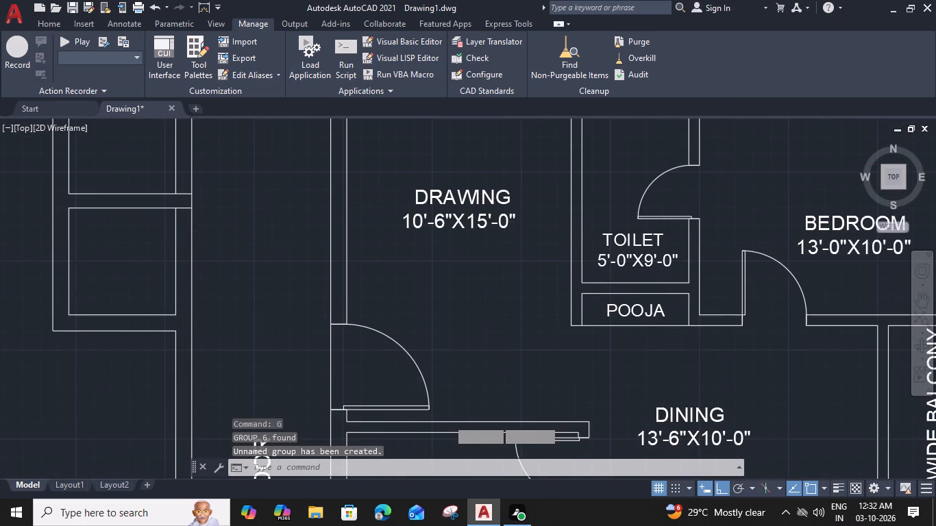
{"action": "middle_click_drag", "start_coordinate": [467, 352], "coordinate": [509, 118]}
{"action": "middle_click_drag", "start_coordinate": [487, 425], "coordinate": [523, 348]}
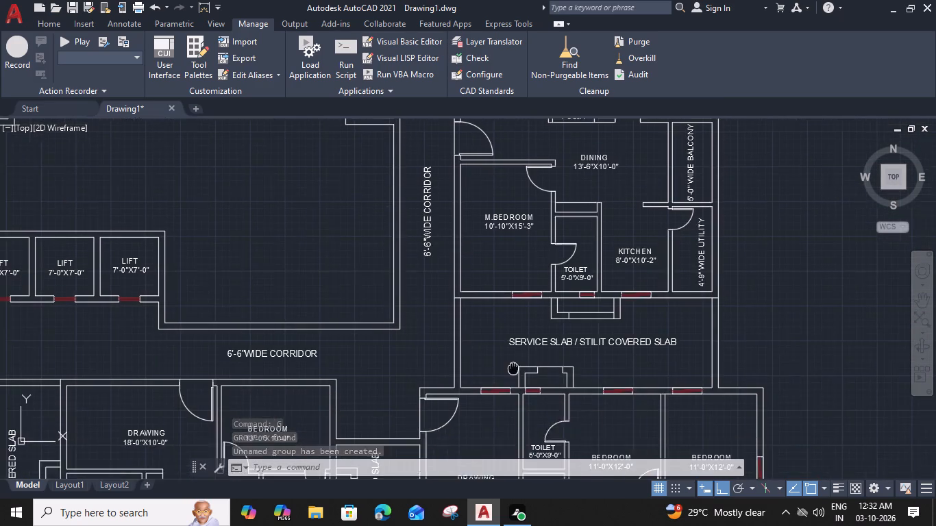
{"action": "middle_click_drag", "start_coordinate": [523, 348], "coordinate": [555, 289]}
{"action": "scroll", "coordinate": [550, 286], "scroll_direction": "up", "scroll_amount": 4}
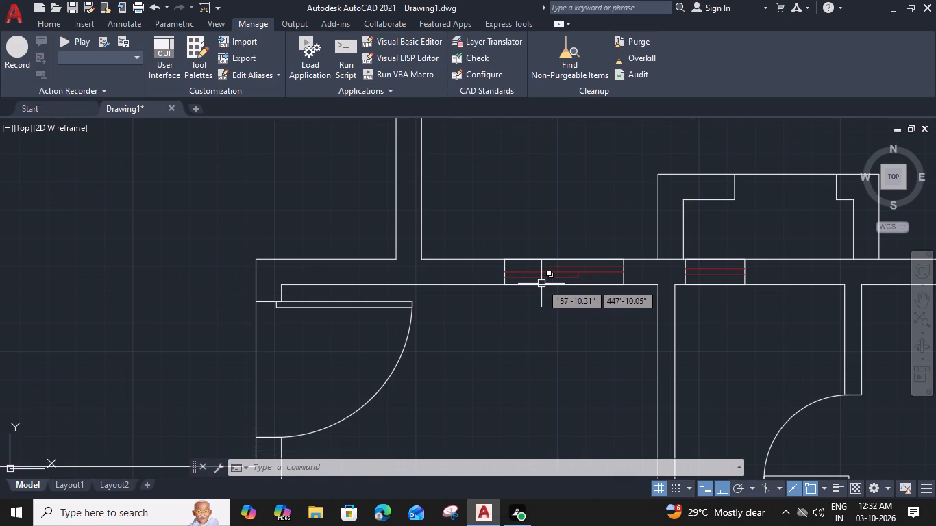
{"action": "left_click", "coordinate": [502, 271]}
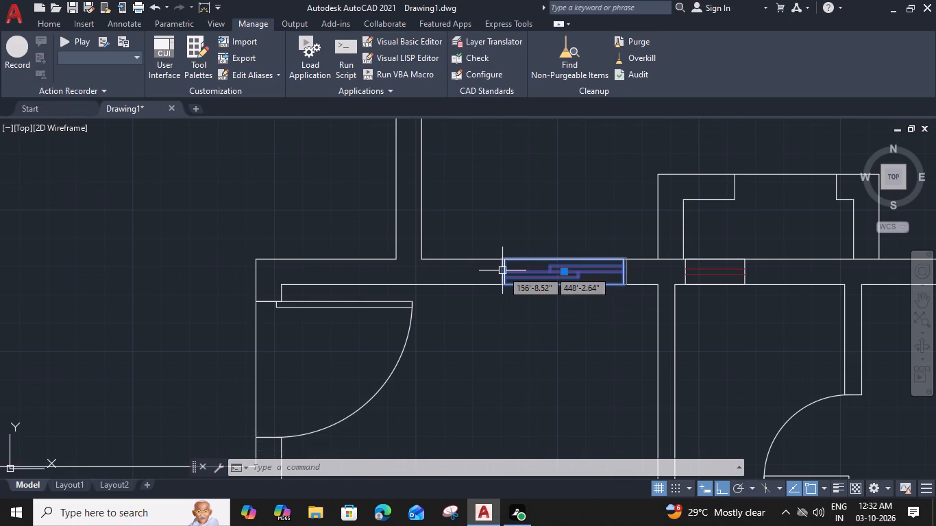
{"action": "type", "text": "M"}
{"action": "key", "text": "space"}
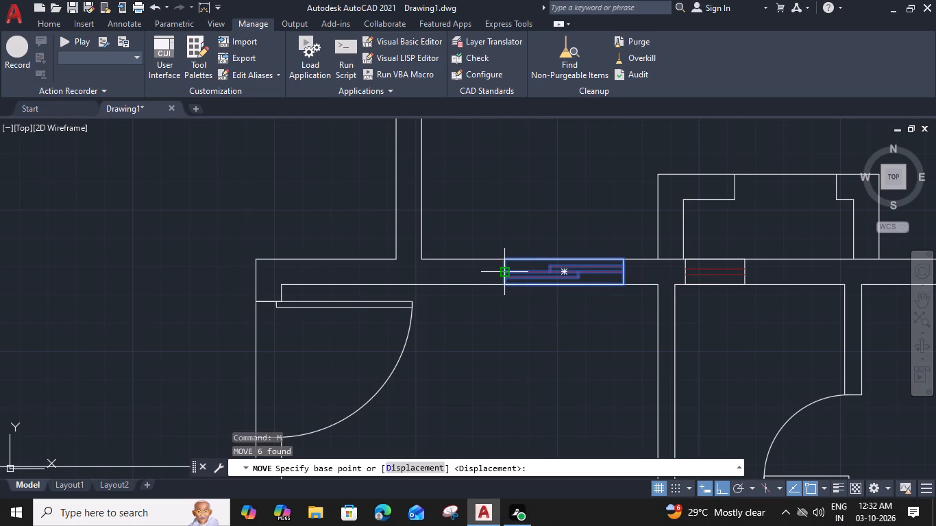
{"action": "left_click", "coordinate": [502, 271]}
{"action": "left_click", "coordinate": [484, 271]}
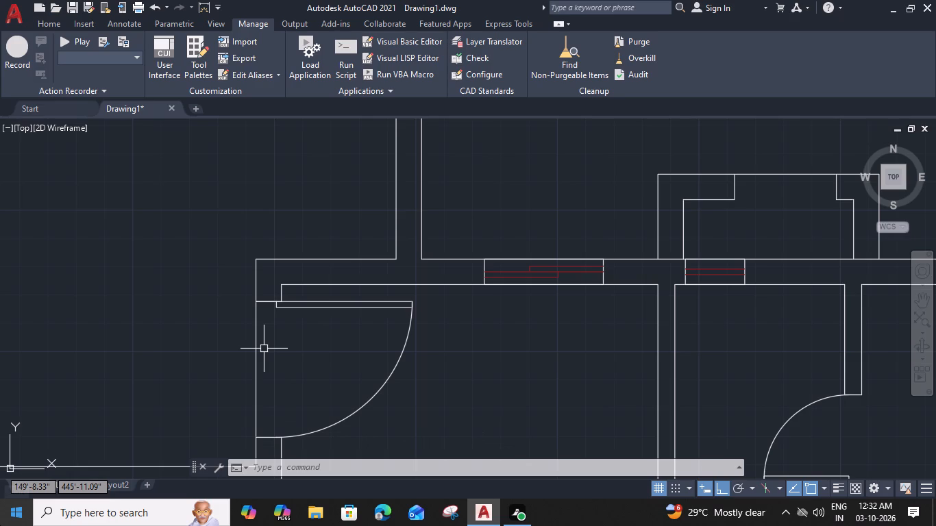
Review the windows of the southern row of flats, from the 11'-1"X16'-9" DRAWING room west to the 14'-0"X12'-4" M.BEDROOM.
{"action": "scroll", "coordinate": [463, 316], "scroll_direction": "down", "scroll_amount": 2}
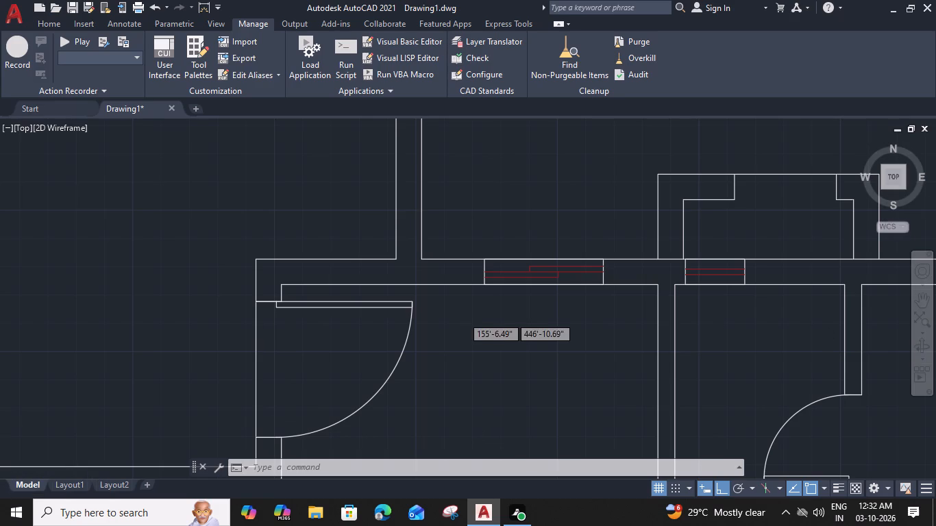
{"action": "middle_click_drag", "start_coordinate": [458, 321], "coordinate": [713, 258]}
{"action": "middle_click_drag", "start_coordinate": [496, 328], "coordinate": [500, 321]}
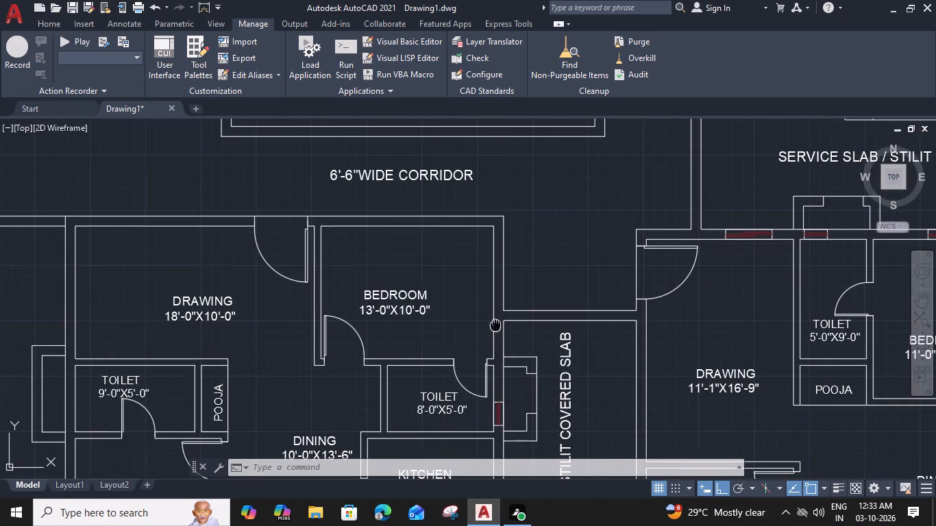
{"action": "middle_click_drag", "start_coordinate": [500, 321], "coordinate": [778, 229]}
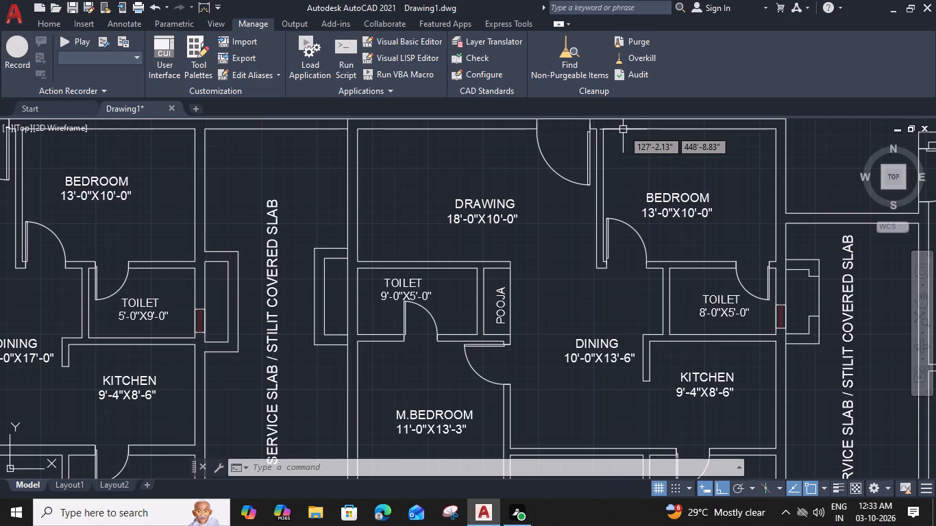
{"action": "scroll", "coordinate": [543, 338], "scroll_direction": "down", "scroll_amount": 1}
{"action": "middle_click_drag", "start_coordinate": [543, 338], "coordinate": [788, 301]}
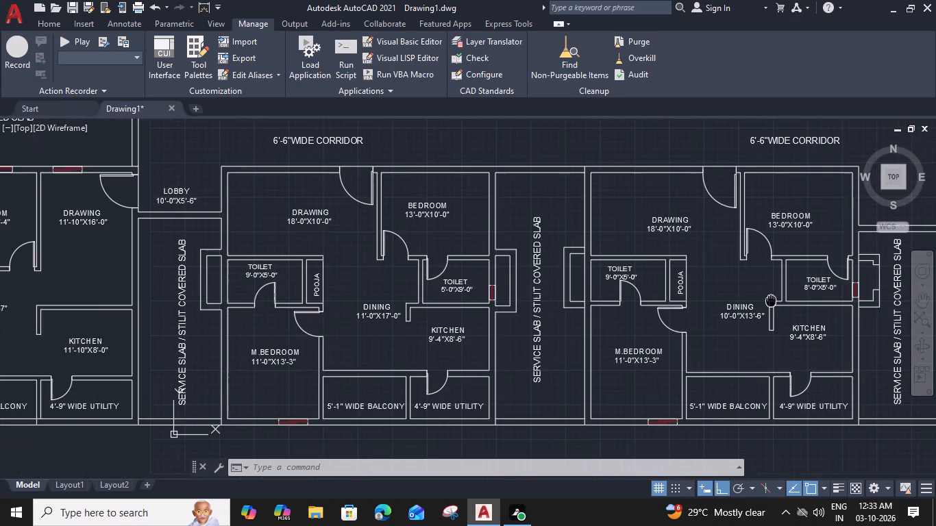
{"action": "middle_click_drag", "start_coordinate": [788, 301], "coordinate": [867, 306]}
{"action": "middle_click_drag", "start_coordinate": [480, 295], "coordinate": [697, 295]}
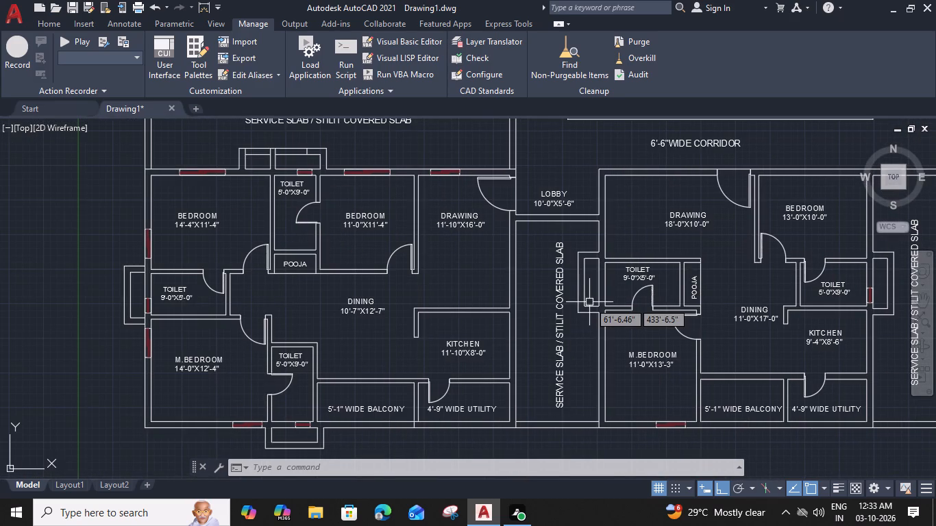
{"action": "middle_click_drag", "start_coordinate": [499, 316], "coordinate": [590, 301]}
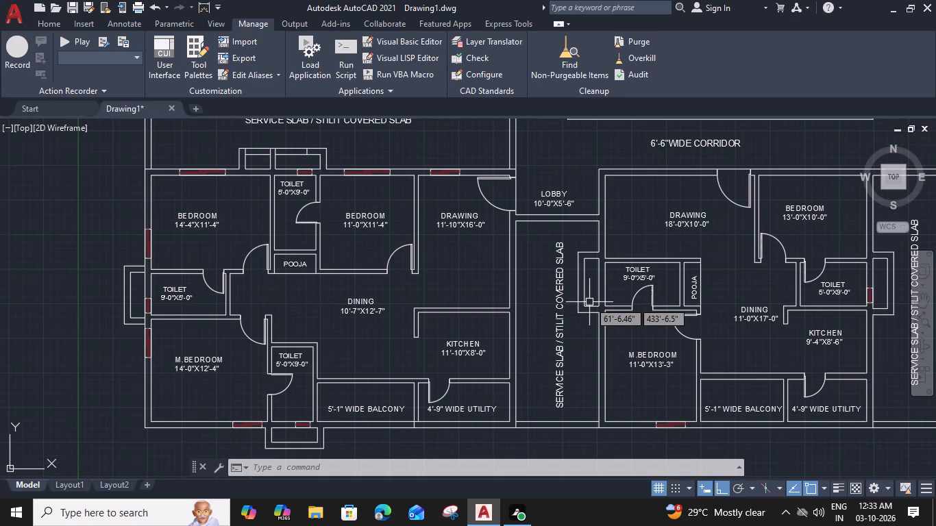
{"action": "middle_click_drag", "start_coordinate": [590, 301], "coordinate": [664, 290]}
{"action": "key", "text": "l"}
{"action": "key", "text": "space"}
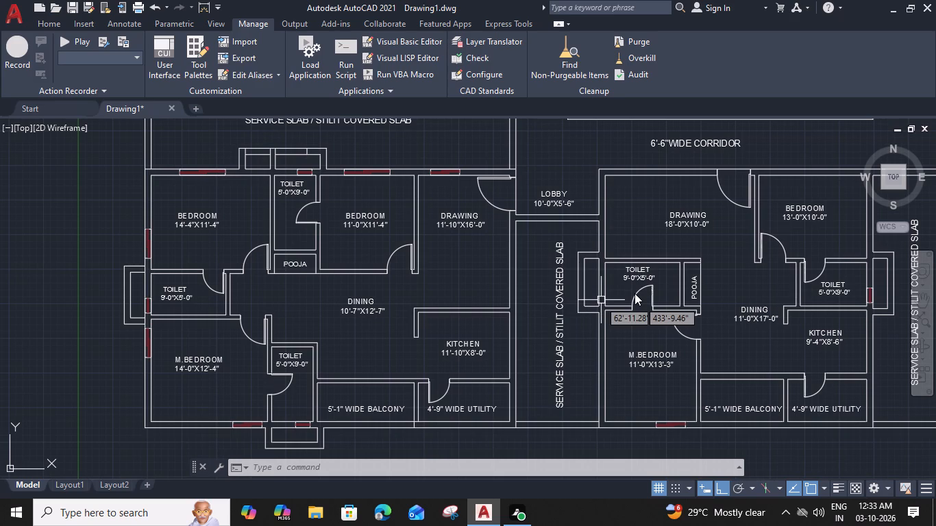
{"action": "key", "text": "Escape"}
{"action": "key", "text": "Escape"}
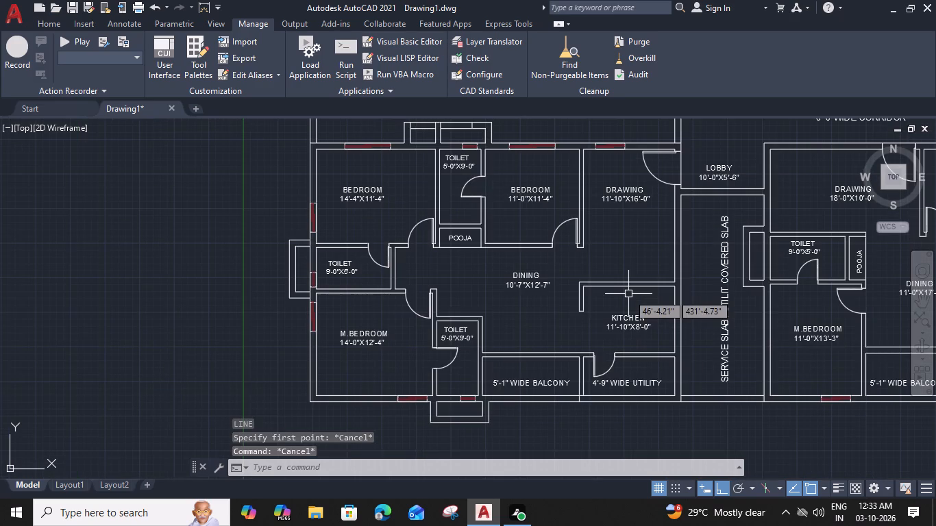
Set the current linetype for new objects to the dashed ACAD_ linetype.
{"action": "scroll", "coordinate": [628, 294], "scroll_direction": "down", "scroll_amount": 3}
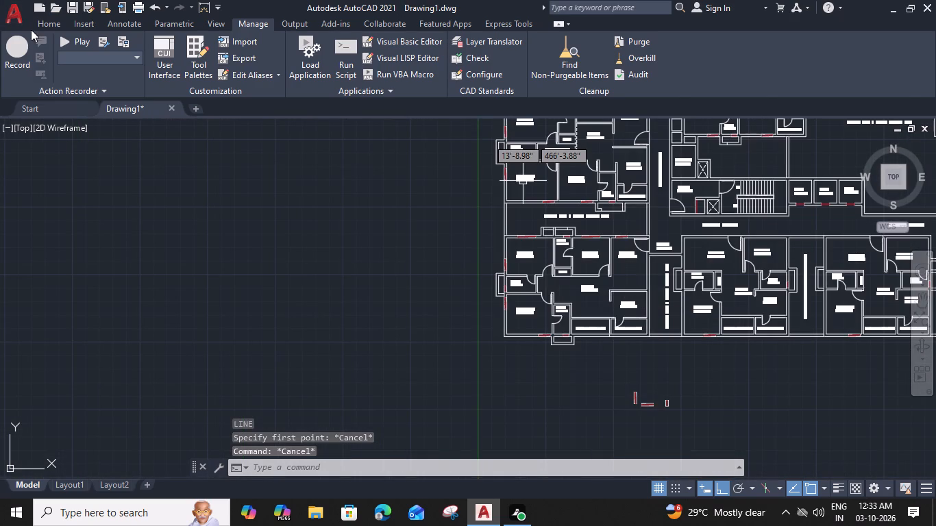
{"action": "left_click", "coordinate": [46, 26]}
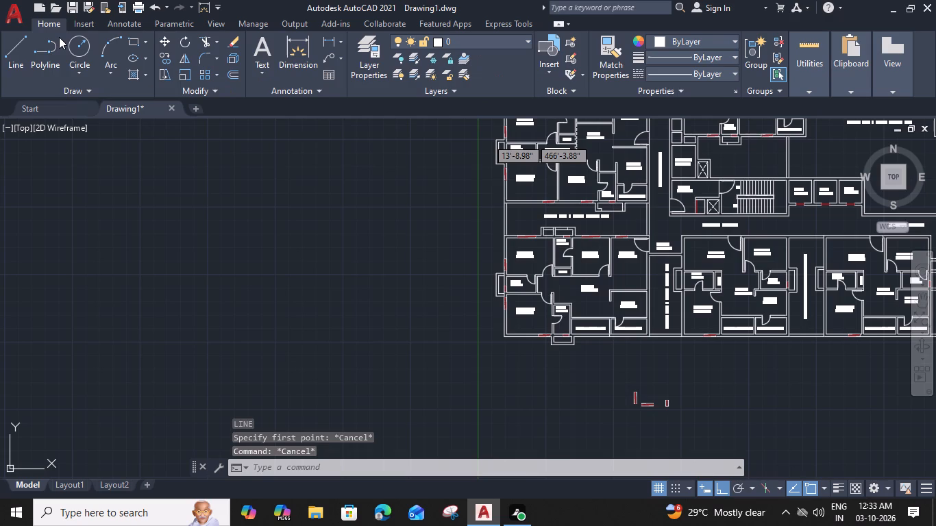
{"action": "left_click", "coordinate": [737, 71]}
{"action": "left_click", "coordinate": [727, 122]}
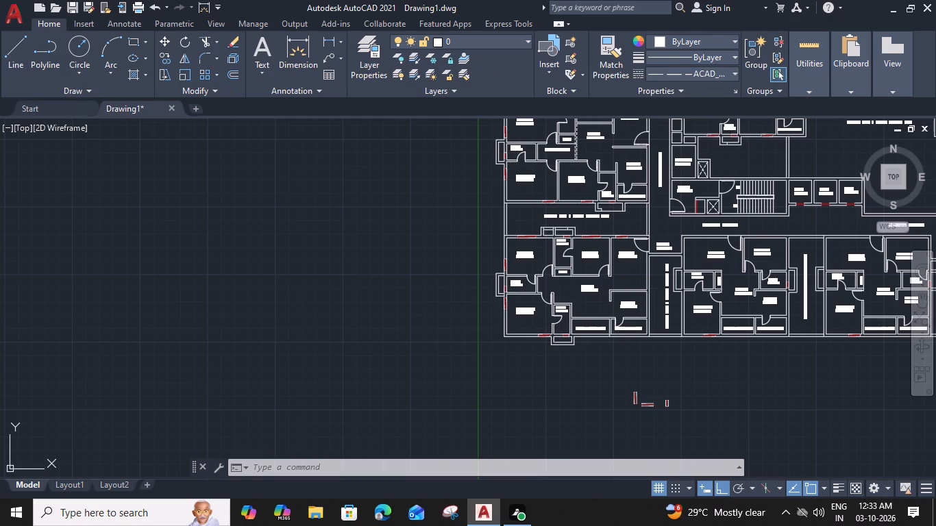
{"action": "scroll", "coordinate": [611, 268], "scroll_direction": "up", "scroll_amount": 4}
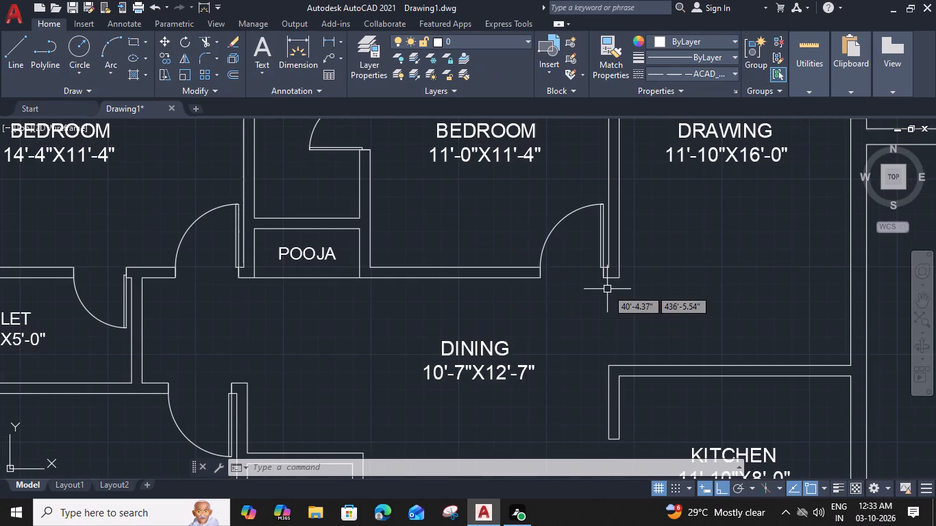
Draw a dashed line across the opening between the 10'-7"X12'-7" DINING and 11'-10"X16'-0" DRAWING rooms, along the wall's east face.
{"action": "key", "text": "l"}
{"action": "key", "text": "space"}
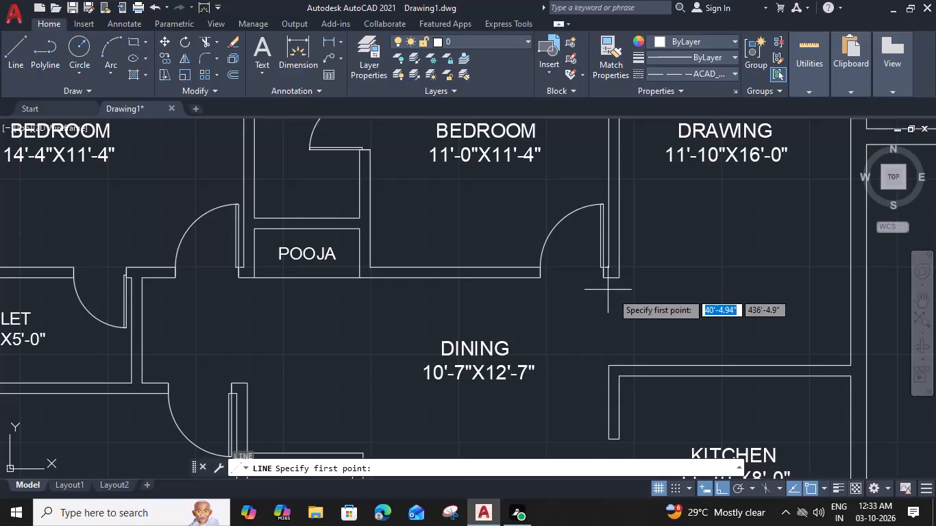
{"action": "left_click", "coordinate": [619, 280]}
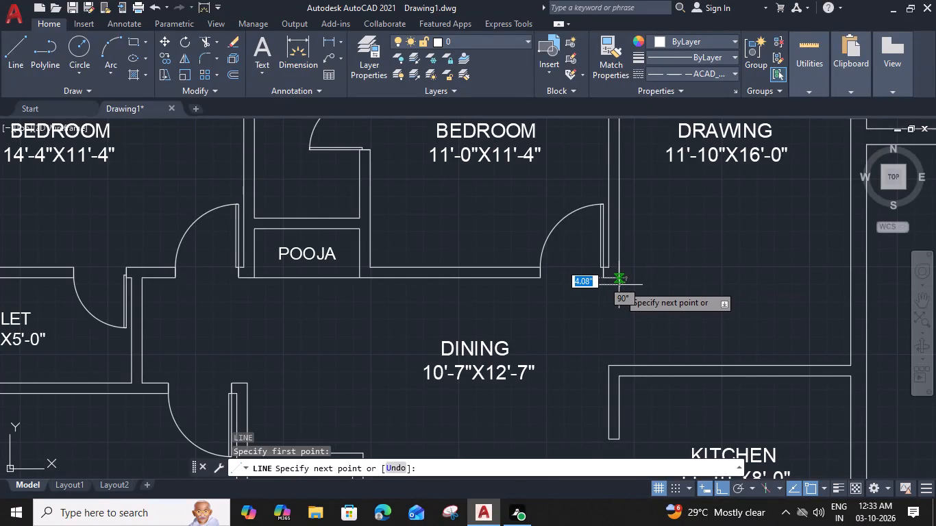
{"action": "left_click", "coordinate": [619, 364]}
{"action": "key", "text": "Escape"}
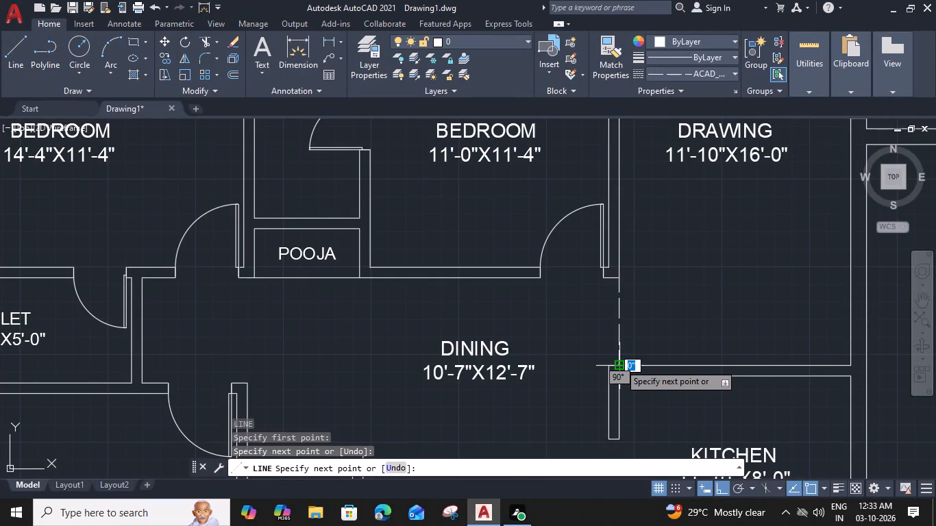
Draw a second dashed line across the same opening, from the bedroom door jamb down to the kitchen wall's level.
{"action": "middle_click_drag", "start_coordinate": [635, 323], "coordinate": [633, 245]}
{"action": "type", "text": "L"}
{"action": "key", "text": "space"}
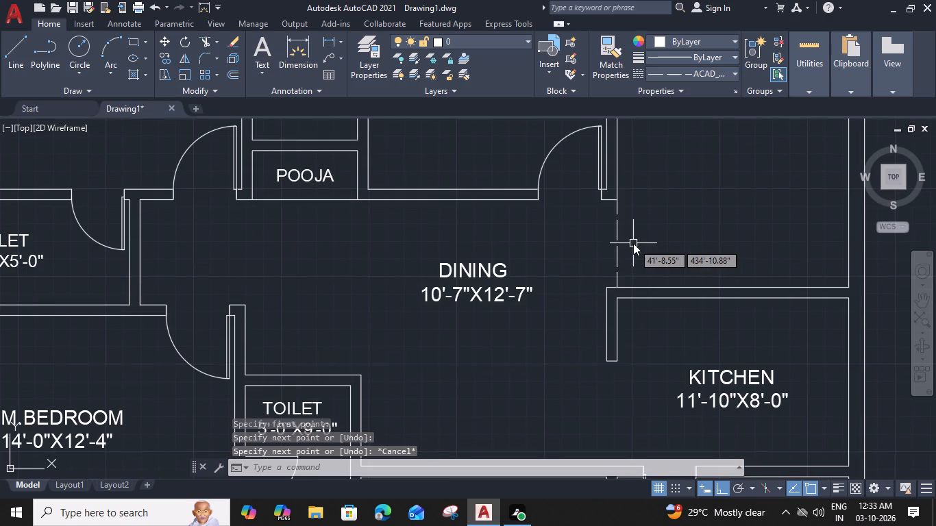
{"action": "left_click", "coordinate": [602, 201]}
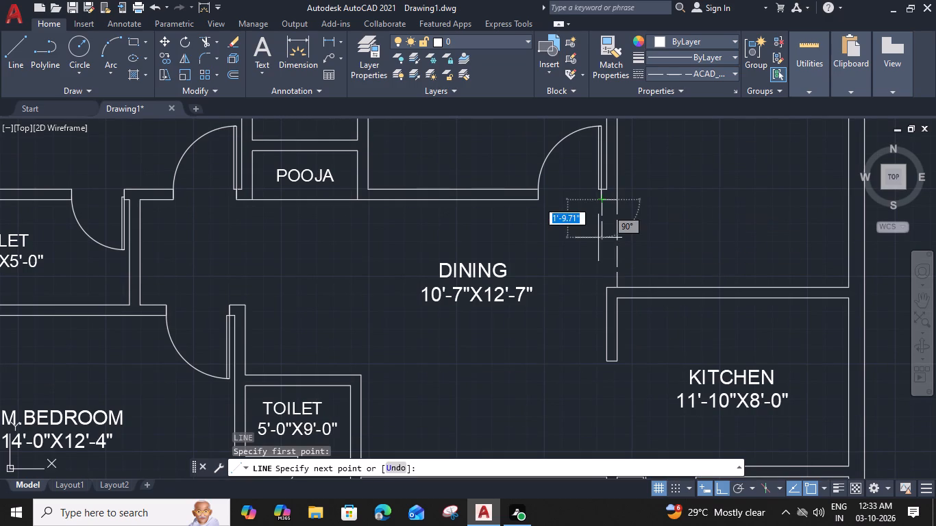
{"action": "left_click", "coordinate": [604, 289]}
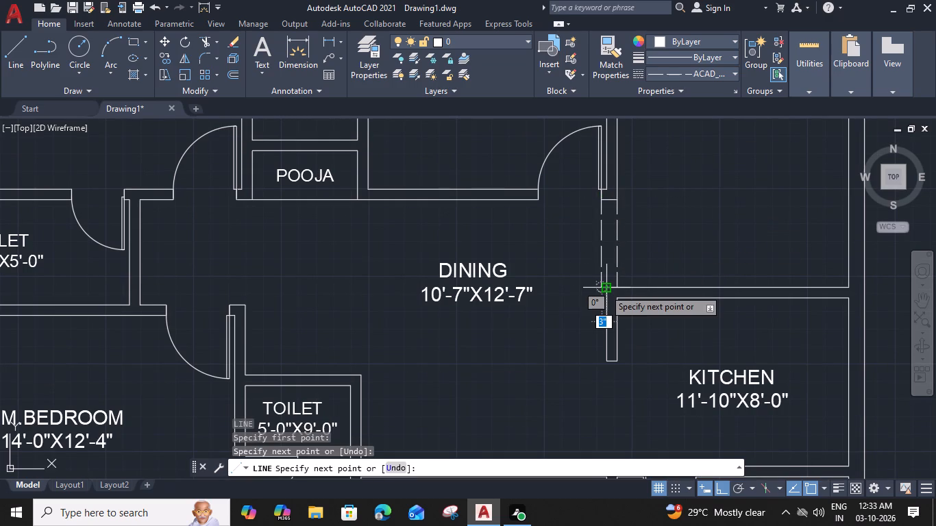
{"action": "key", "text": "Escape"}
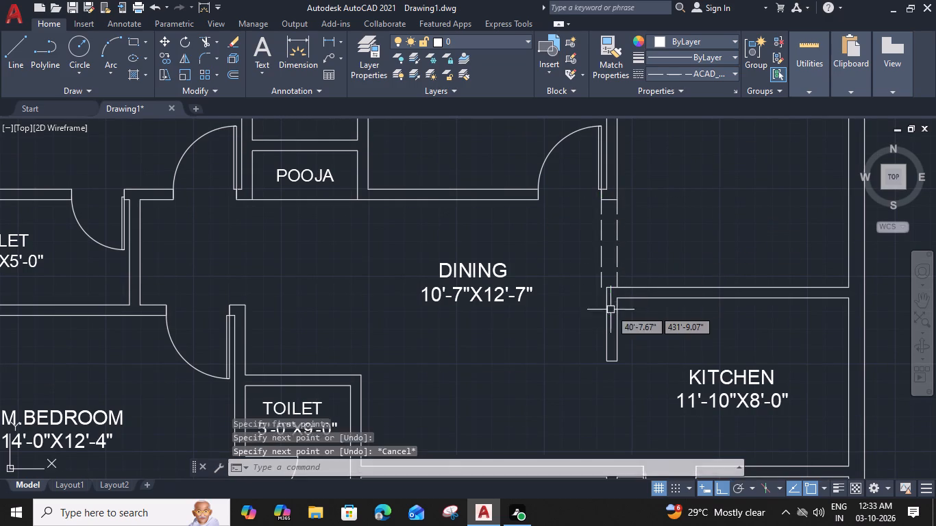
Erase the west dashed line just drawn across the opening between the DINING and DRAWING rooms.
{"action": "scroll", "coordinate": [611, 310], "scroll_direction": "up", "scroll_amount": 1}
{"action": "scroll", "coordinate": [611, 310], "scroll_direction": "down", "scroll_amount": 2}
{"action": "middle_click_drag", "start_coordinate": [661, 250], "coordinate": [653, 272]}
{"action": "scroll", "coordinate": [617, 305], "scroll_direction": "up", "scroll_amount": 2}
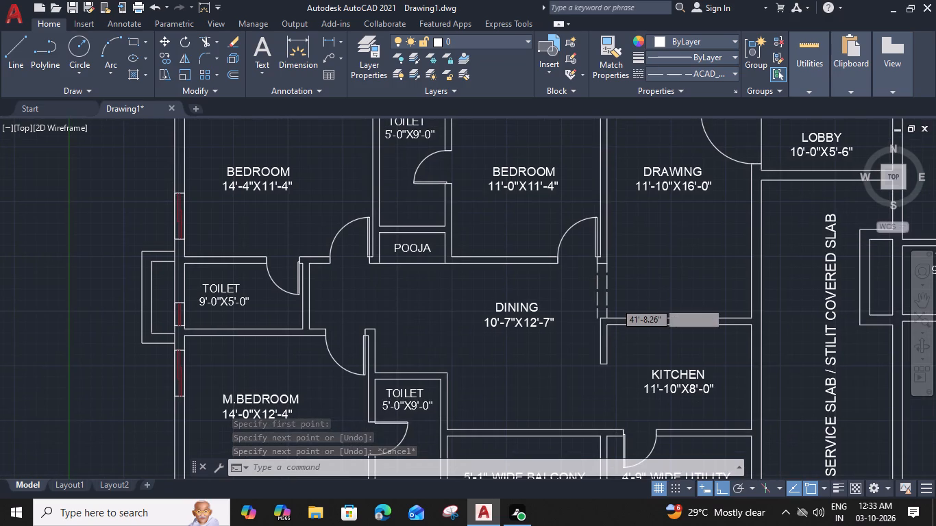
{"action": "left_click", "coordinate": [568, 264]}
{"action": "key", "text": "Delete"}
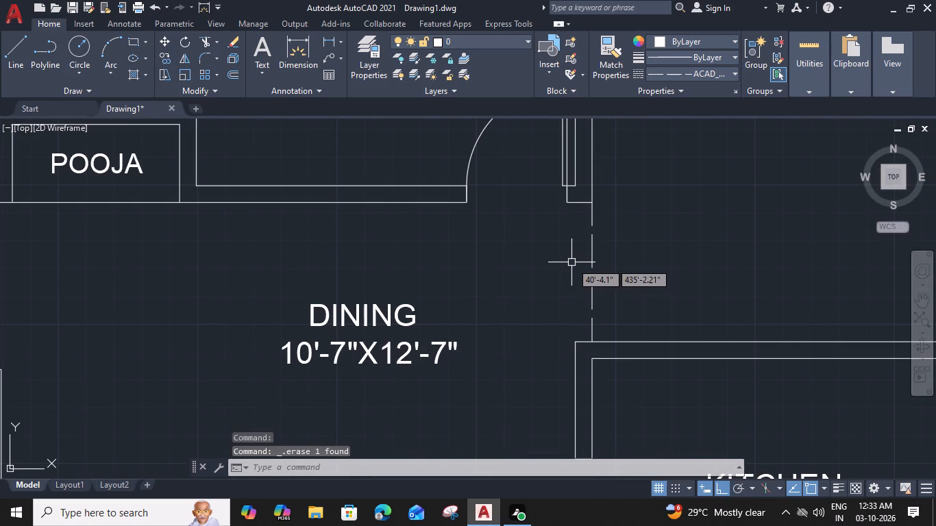
Draw a dashed line across that opening in line with the kitchen wall's west face, and trim the part overlapping the wall end.
{"action": "type", "text": "L"}
{"action": "key", "text": "space"}
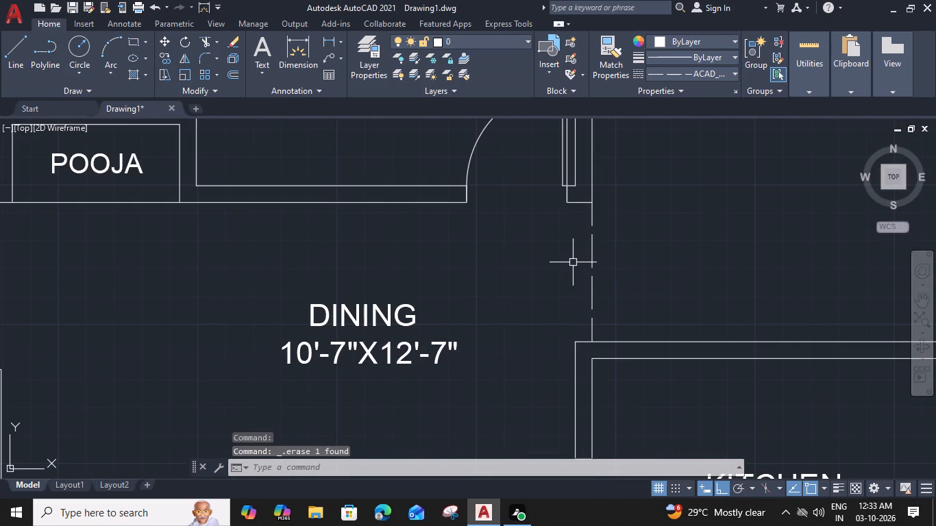
{"action": "left_click", "coordinate": [578, 186]}
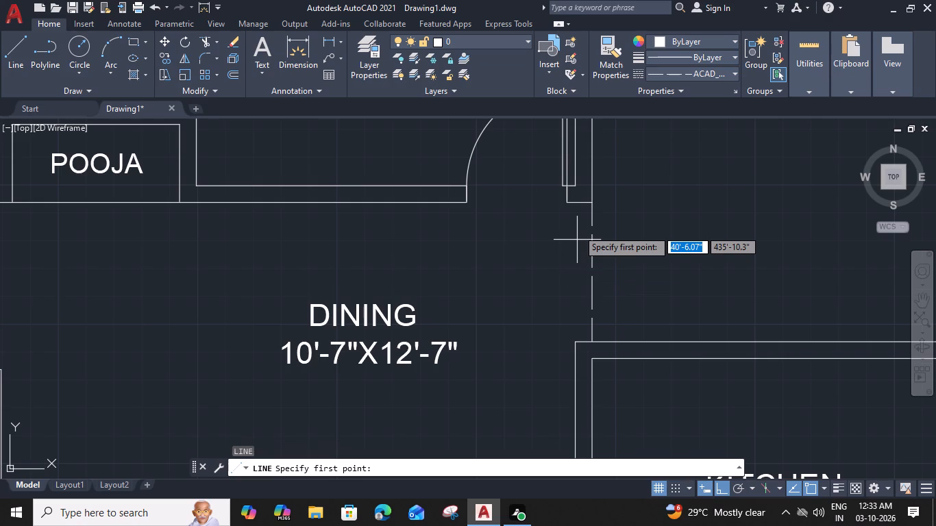
{"action": "left_click", "coordinate": [576, 345]}
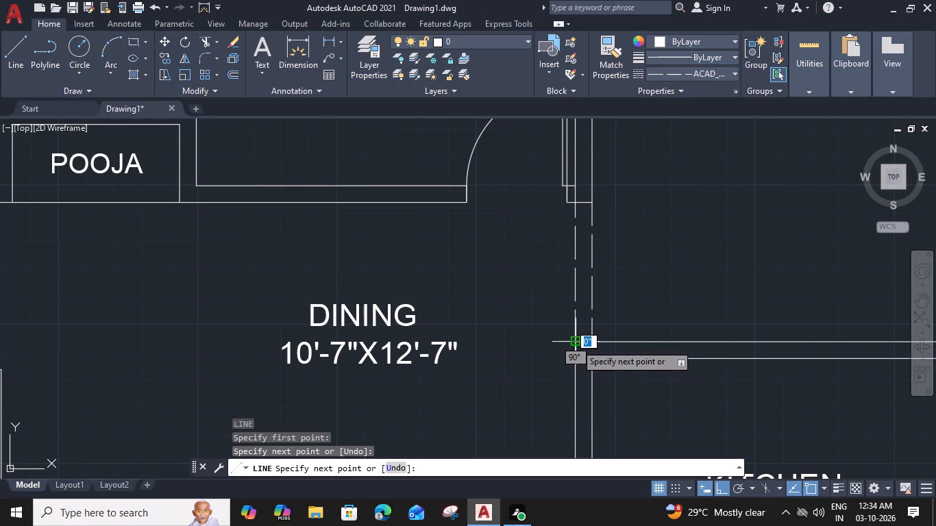
{"action": "key", "text": "Escape"}
{"action": "key", "text": "Escape"}
{"action": "type", "text": "TR"}
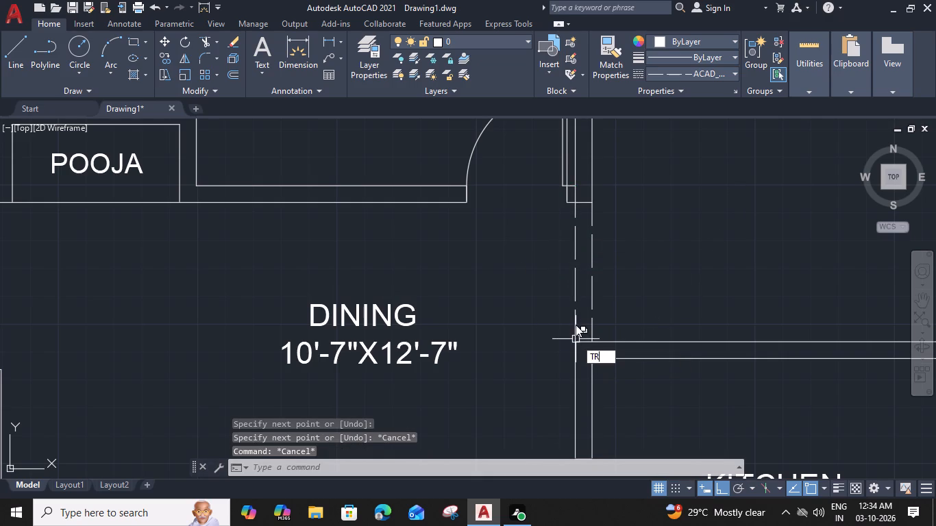
{"action": "key", "text": "space"}
{"action": "left_click", "coordinate": [576, 197]}
{"action": "key", "text": "Escape"}
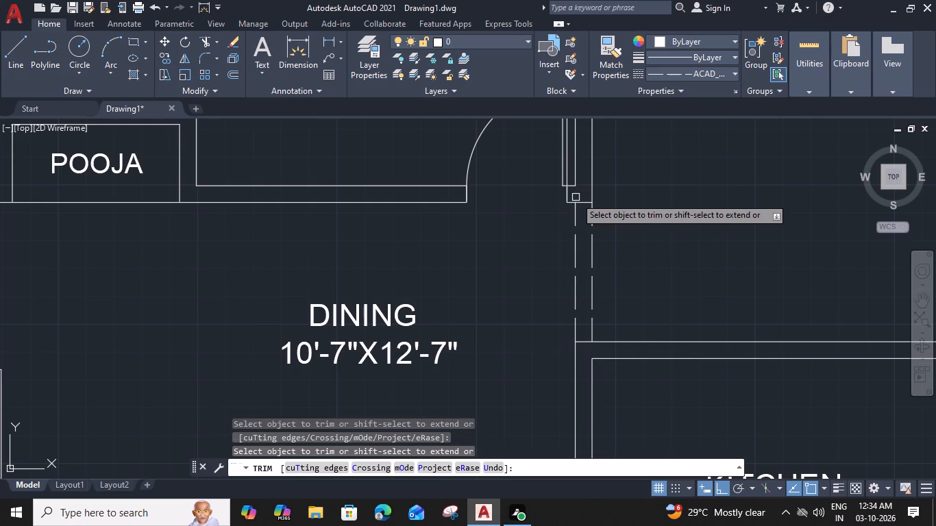
Draw two dashed lines, each 5' long, along both wall faces across the opening between the DINING and the 11'-10"X8'-0" KITCHEN.
{"action": "middle_click_drag", "start_coordinate": [569, 364], "coordinate": [577, 173]}
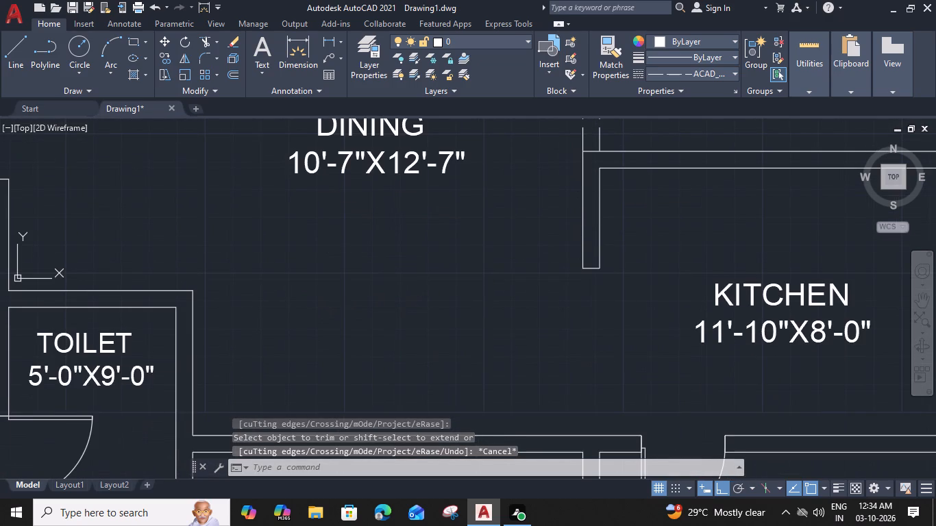
{"action": "type", "text": "L"}
{"action": "key", "text": "space"}
{"action": "left_click", "coordinate": [600, 272]}
{"action": "middle_click_drag", "start_coordinate": [580, 393], "coordinate": [584, 333]}
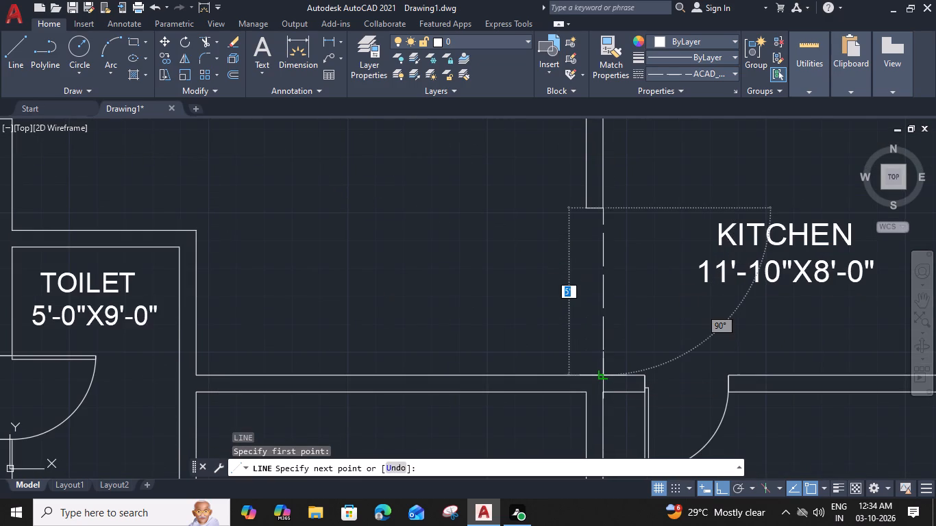
{"action": "left_click", "coordinate": [603, 375]}
{"action": "key", "text": "Escape"}
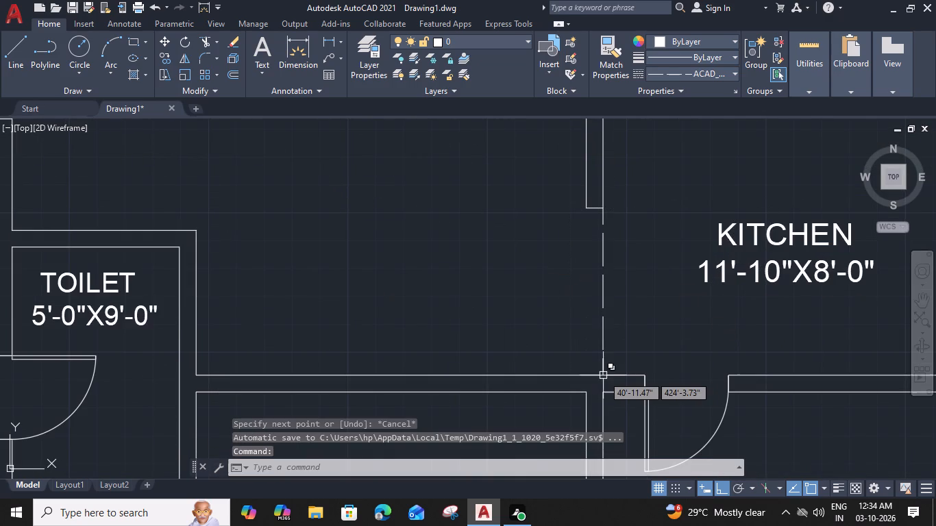
{"action": "key", "text": "space"}
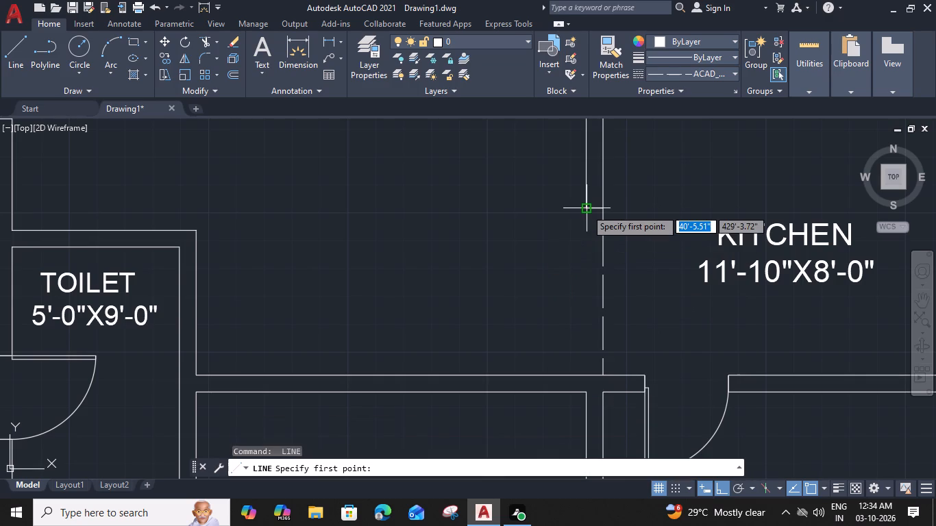
{"action": "left_click", "coordinate": [586, 209]}
{"action": "left_click", "coordinate": [586, 375]}
{"action": "key", "text": "Escape"}
Set the linetype of both dashed lines between the POOJA and 5'-0" WIDE LOBBY and the 11'-0"X11'-6" DINING to ByLayer.
{"action": "scroll", "coordinate": [611, 323], "scroll_direction": "down", "scroll_amount": 1}
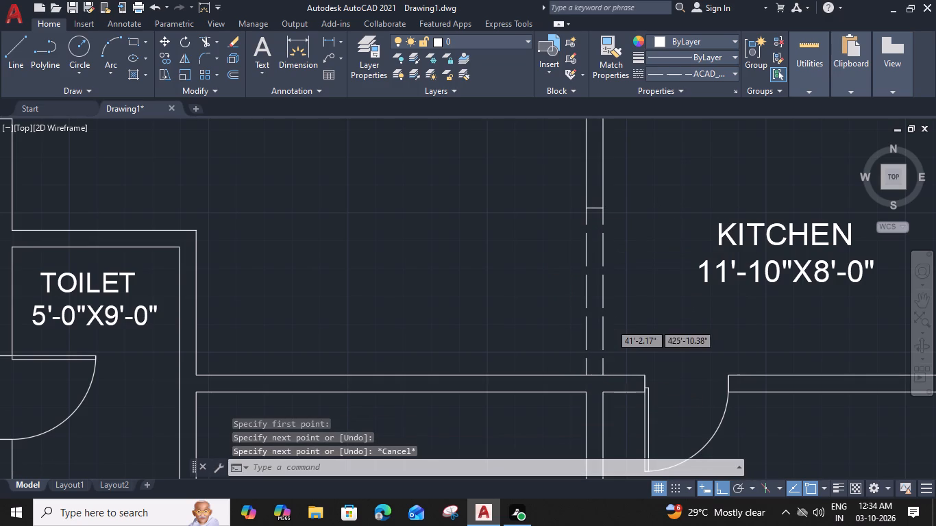
{"action": "scroll", "coordinate": [611, 323], "scroll_direction": "down", "scroll_amount": 1}
{"action": "middle_click_drag", "start_coordinate": [643, 327], "coordinate": [628, 388]}
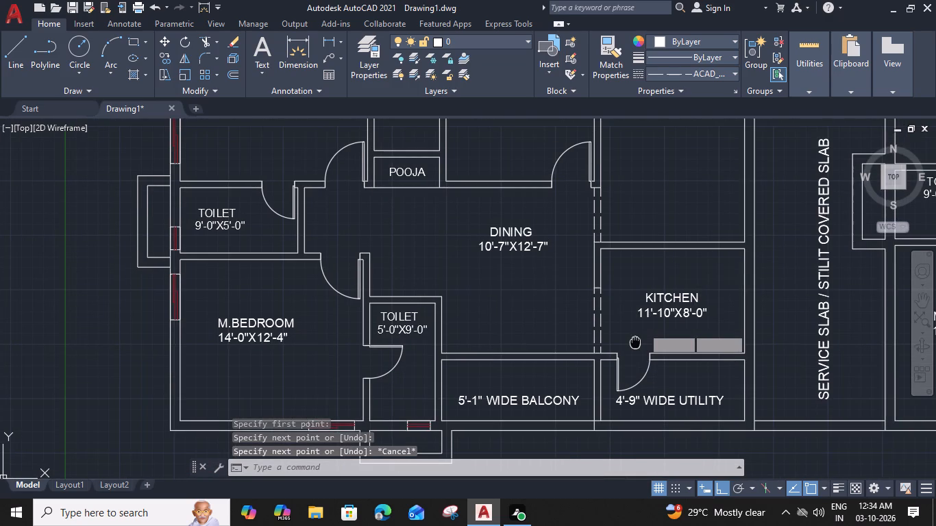
{"action": "middle_click_drag", "start_coordinate": [621, 234], "coordinate": [621, 277]}
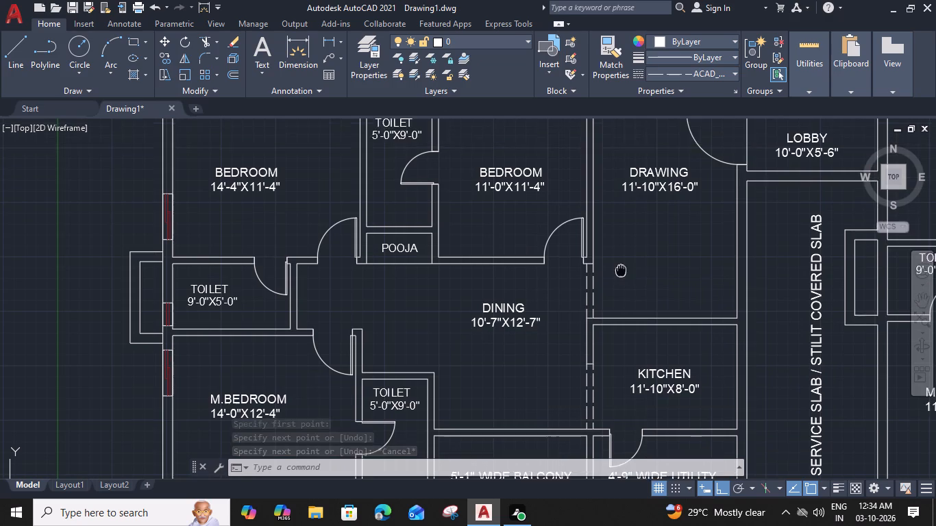
{"action": "scroll", "coordinate": [621, 277], "scroll_direction": "down", "scroll_amount": 2}
{"action": "middle_click_drag", "start_coordinate": [621, 262], "coordinate": [625, 525]}
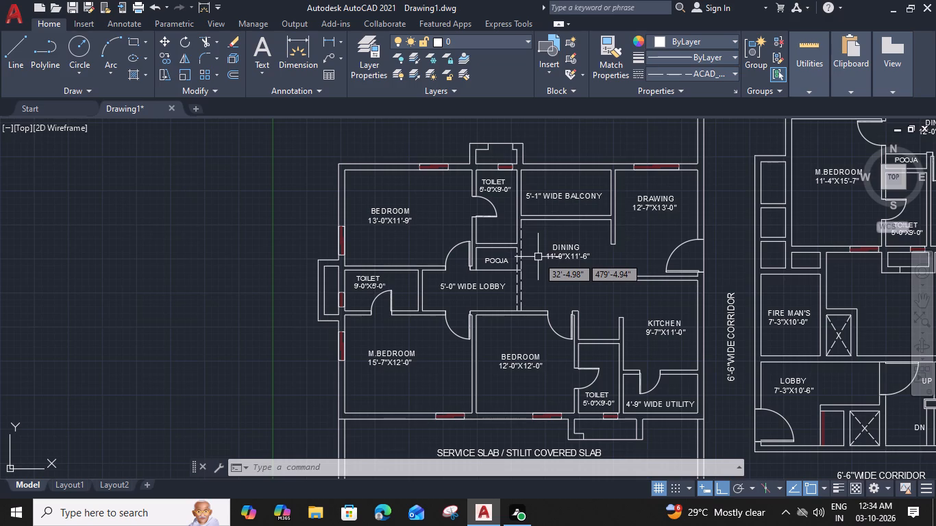
{"action": "scroll", "coordinate": [520, 227], "scroll_direction": "up", "scroll_amount": 2}
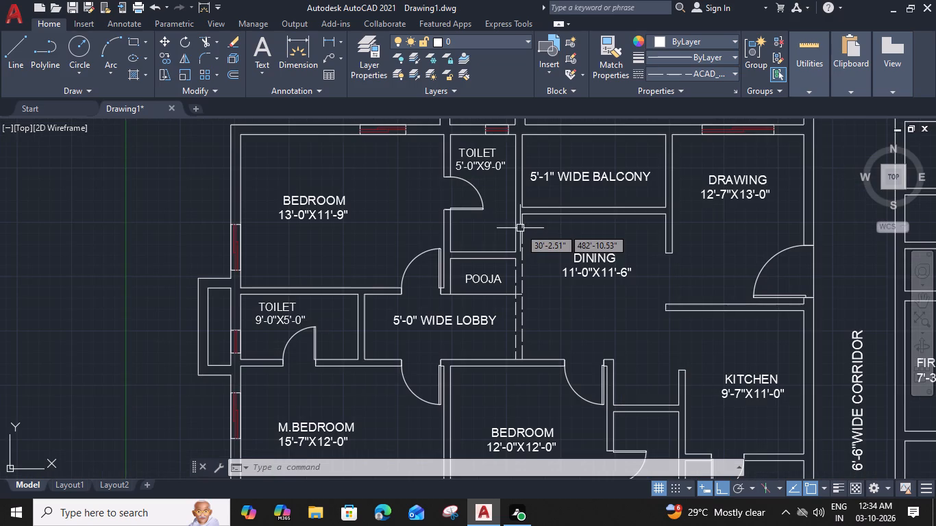
{"action": "middle_click_drag", "start_coordinate": [537, 295], "coordinate": [538, 295]}
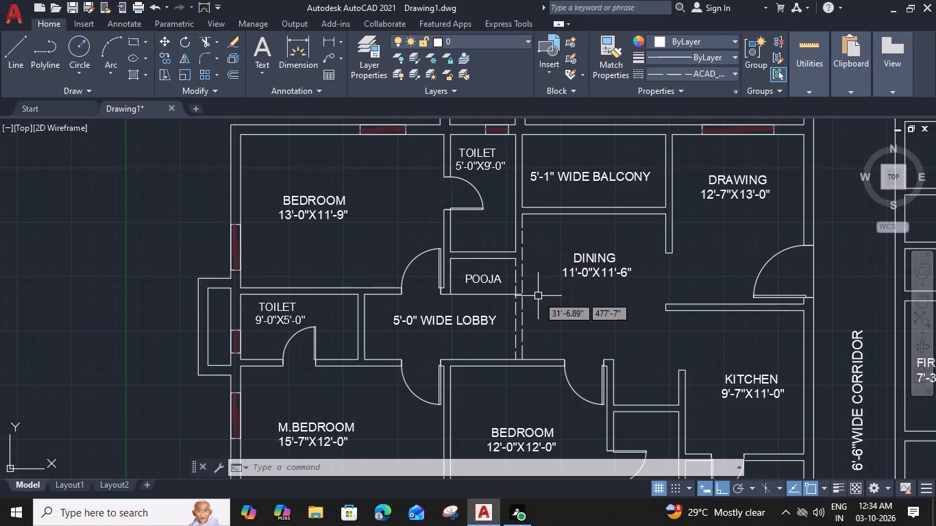
{"action": "middle_click_drag", "start_coordinate": [538, 295], "coordinate": [563, 297]}
{"action": "scroll", "coordinate": [541, 278], "scroll_direction": "up", "scroll_amount": 2}
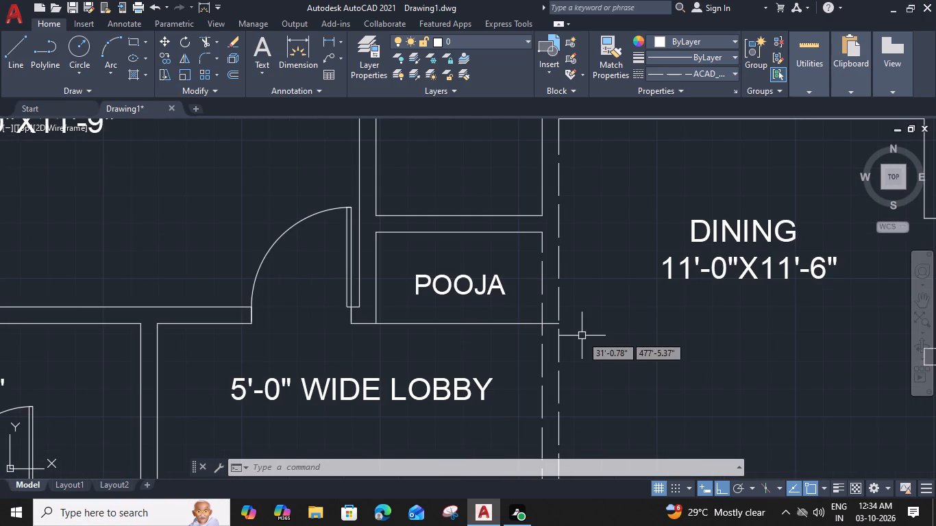
{"action": "left_click", "coordinate": [559, 274]}
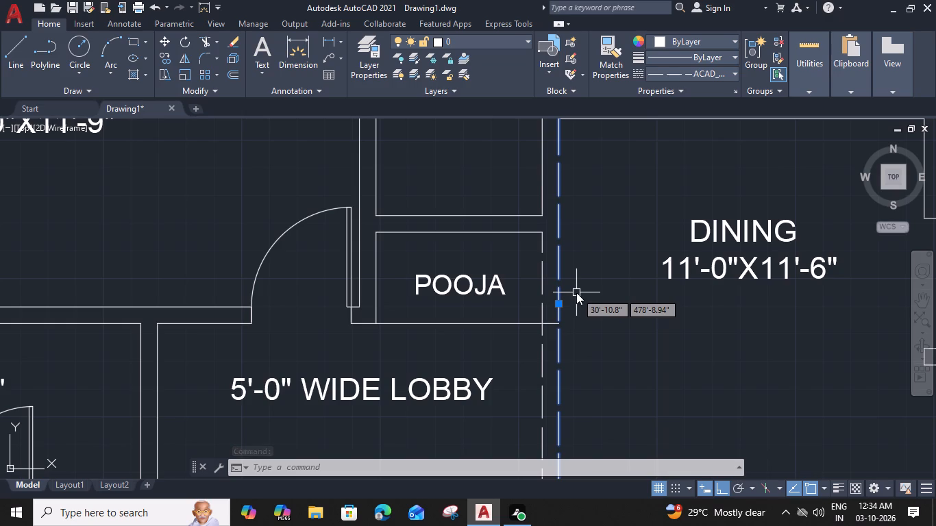
{"action": "left_click", "coordinate": [732, 72]}
{"action": "left_click", "coordinate": [730, 100]}
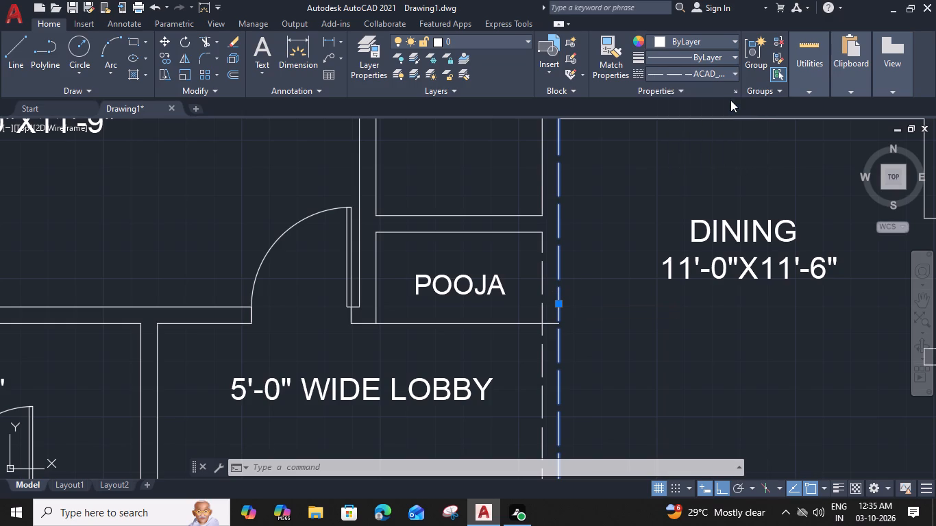
{"action": "key", "text": "Escape"}
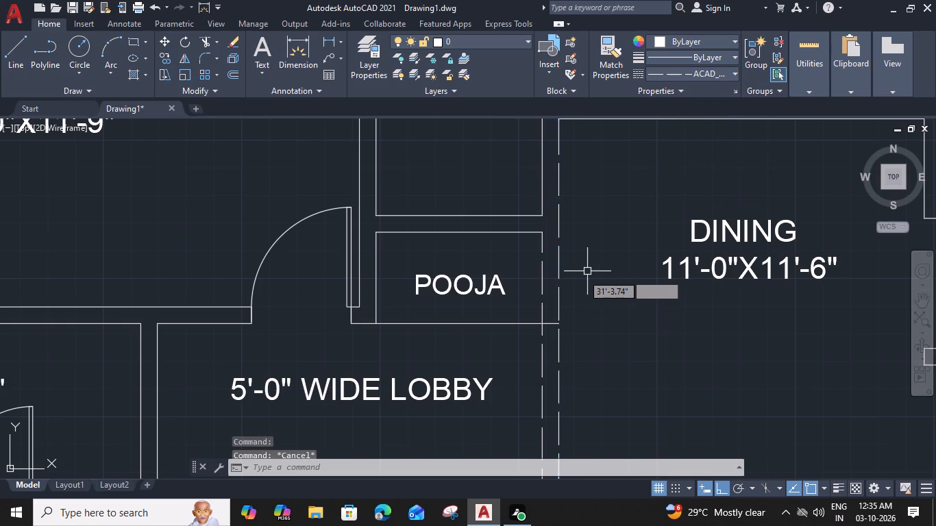
{"action": "left_click", "coordinate": [558, 256]}
{"action": "left_click", "coordinate": [687, 72]}
{"action": "left_click", "coordinate": [695, 86]}
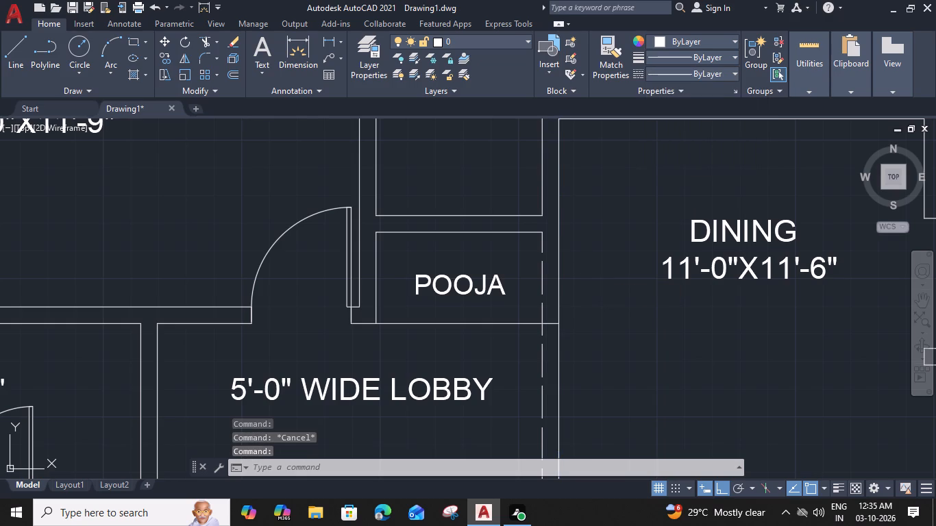
{"action": "left_click", "coordinate": [544, 265]}
{"action": "left_click", "coordinate": [716, 71]}
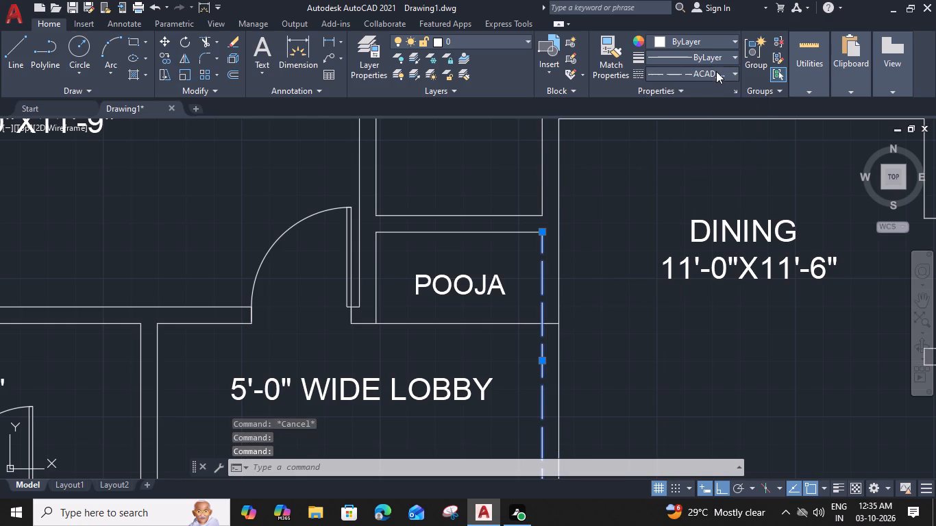
{"action": "left_click", "coordinate": [708, 94]}
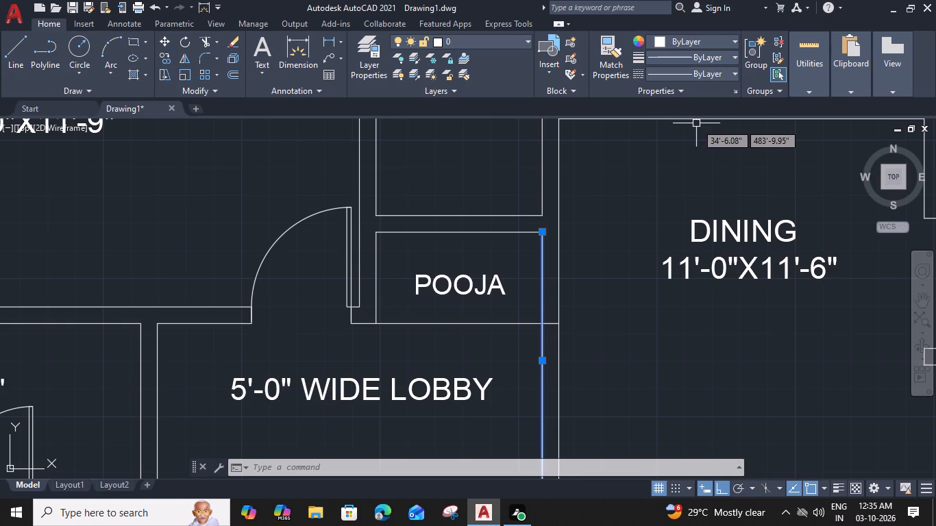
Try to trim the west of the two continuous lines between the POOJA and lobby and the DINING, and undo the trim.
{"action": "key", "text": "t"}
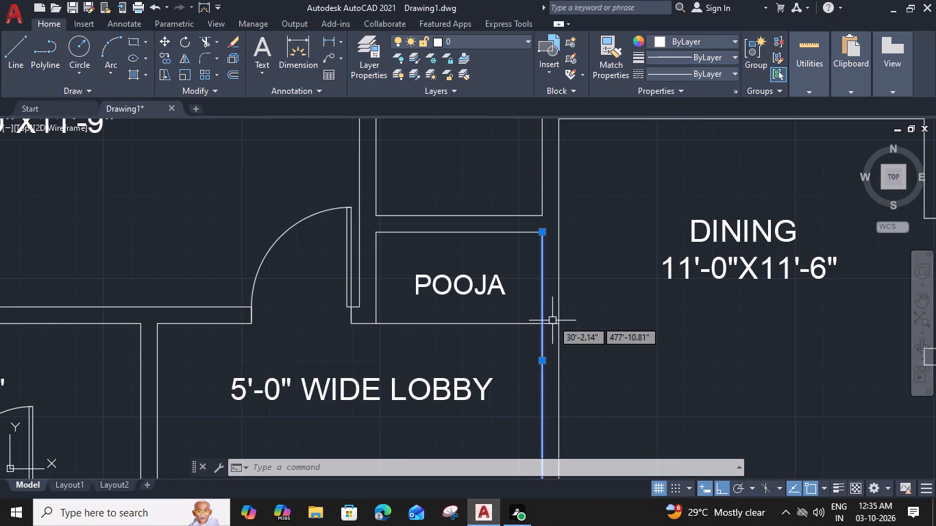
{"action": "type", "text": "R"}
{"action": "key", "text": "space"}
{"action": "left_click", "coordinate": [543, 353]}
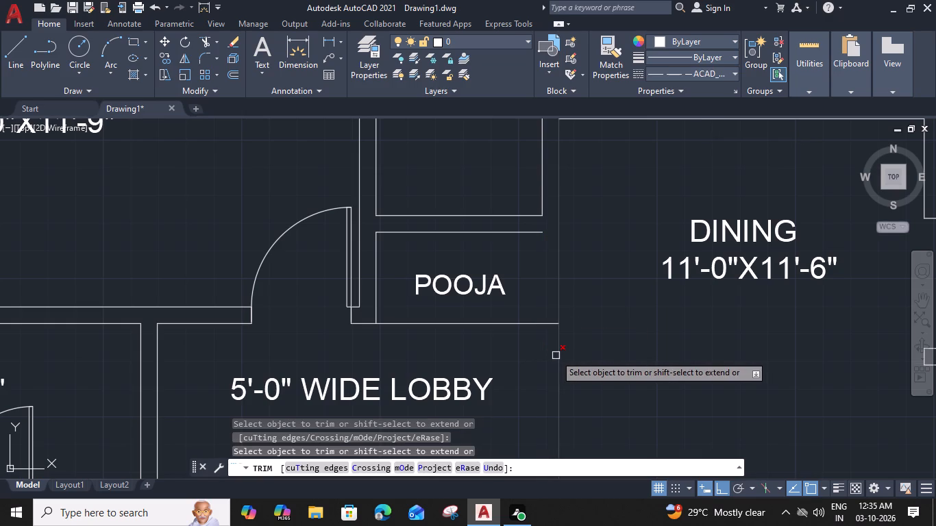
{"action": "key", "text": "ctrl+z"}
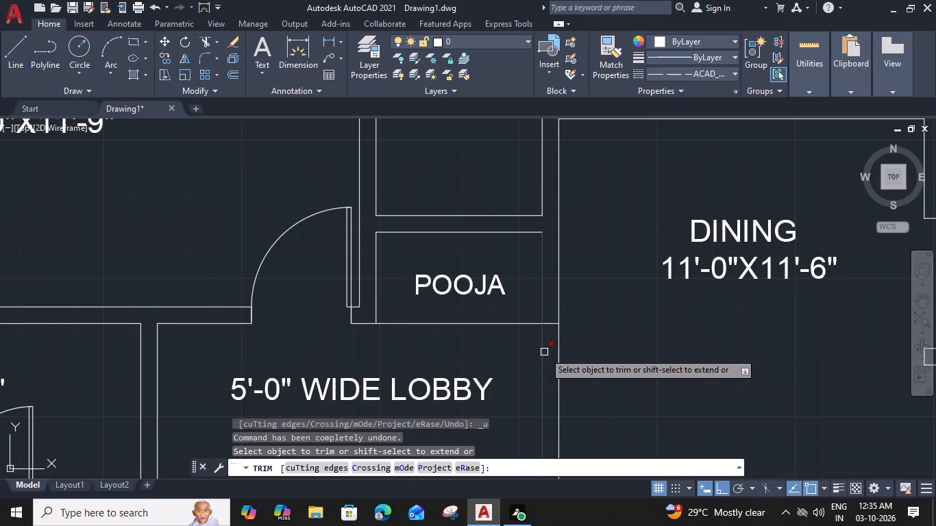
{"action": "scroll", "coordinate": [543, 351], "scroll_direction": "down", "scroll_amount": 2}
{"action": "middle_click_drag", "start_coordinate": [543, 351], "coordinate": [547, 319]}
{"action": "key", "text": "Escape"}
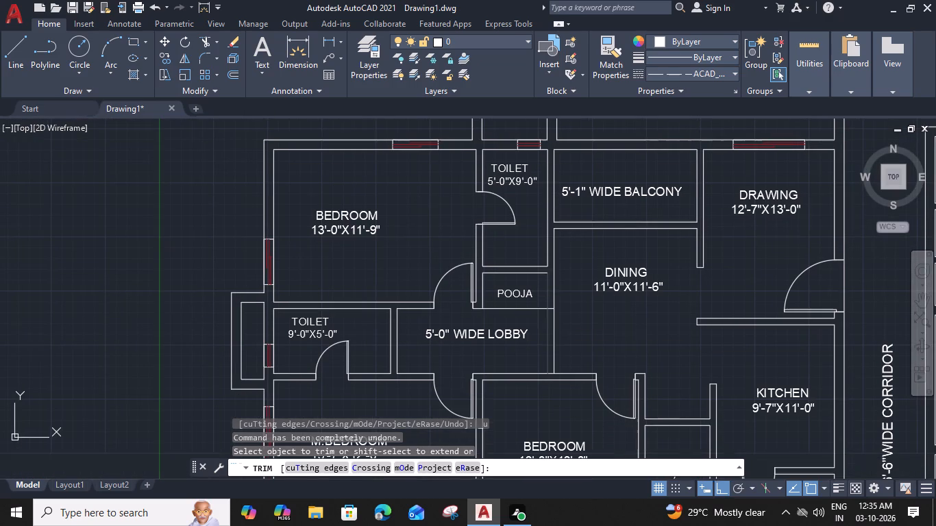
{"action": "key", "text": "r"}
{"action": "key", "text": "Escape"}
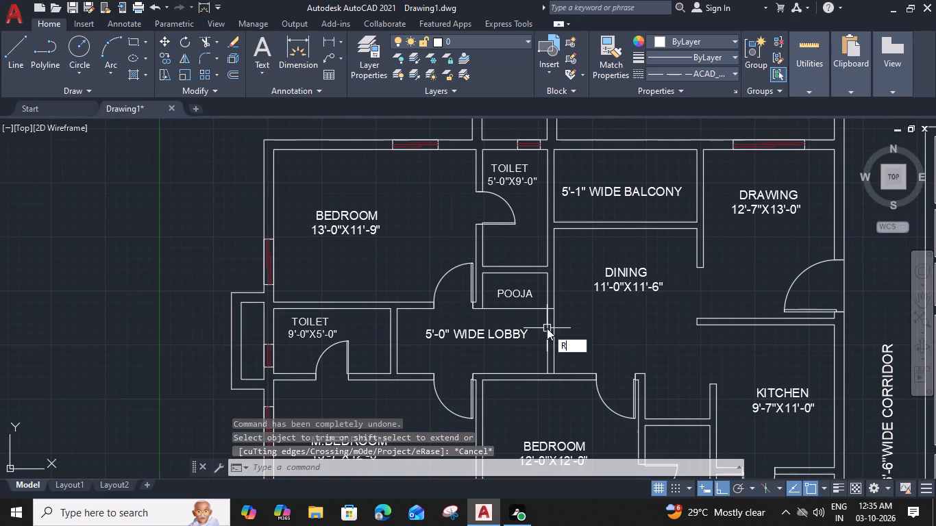
Trim away both continuous lines crossing the opening between the 5'-0" WIDE LOBBY and the 11'-0"X11'-6" DINING, south of the POOJA.
{"action": "type", "text": "TR"}
{"action": "key", "text": "space"}
{"action": "left_click", "coordinate": [547, 329]}
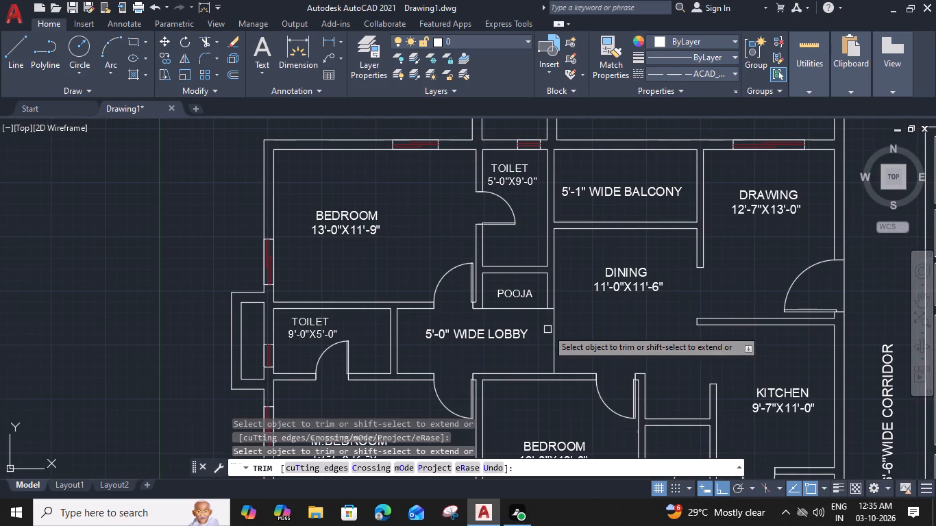
{"action": "left_click", "coordinate": [552, 330]}
{"action": "key", "text": "Escape"}
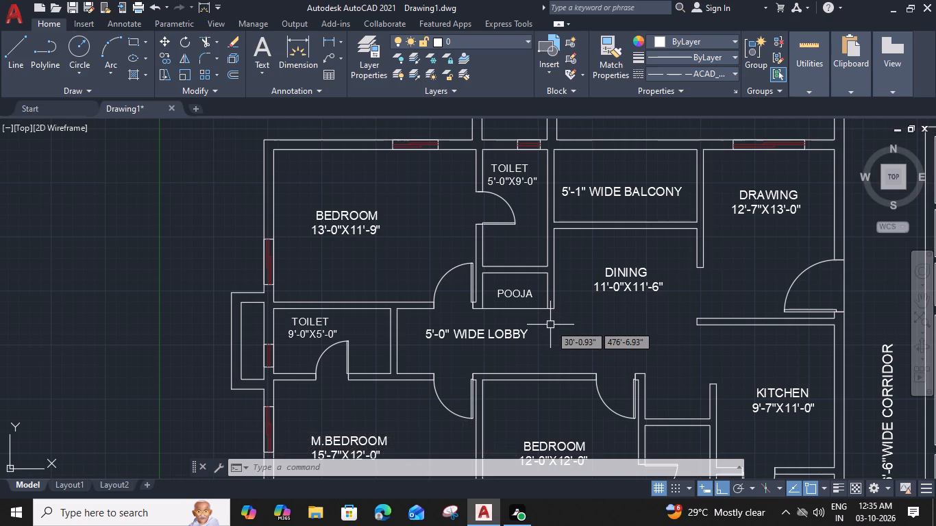
Draw two dashed lines across the lobby-DINING opening, from the POOJA wall's two south corners straight down to the BEDROOM wall.
{"action": "middle_click_drag", "start_coordinate": [547, 325], "coordinate": [519, 331]}
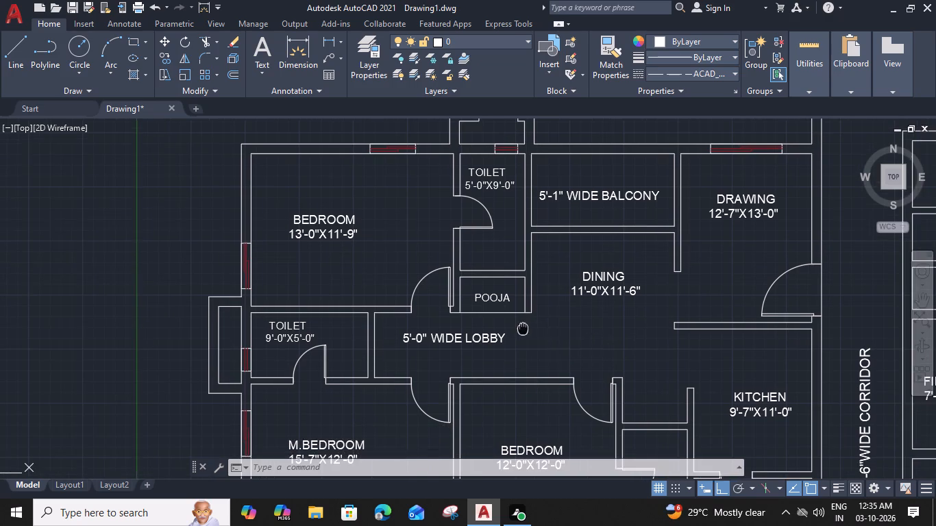
{"action": "middle_click_drag", "start_coordinate": [564, 269], "coordinate": [548, 289]}
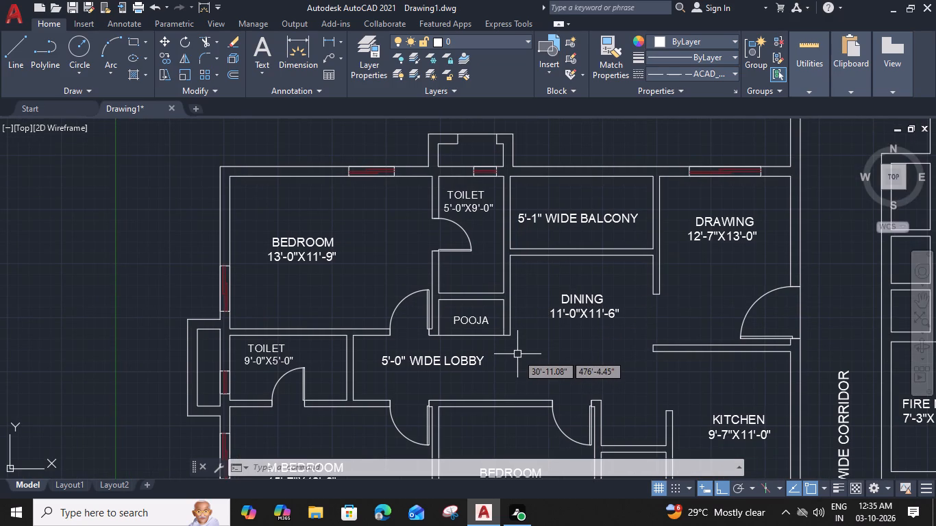
{"action": "scroll", "coordinate": [493, 362], "scroll_direction": "up", "scroll_amount": 2}
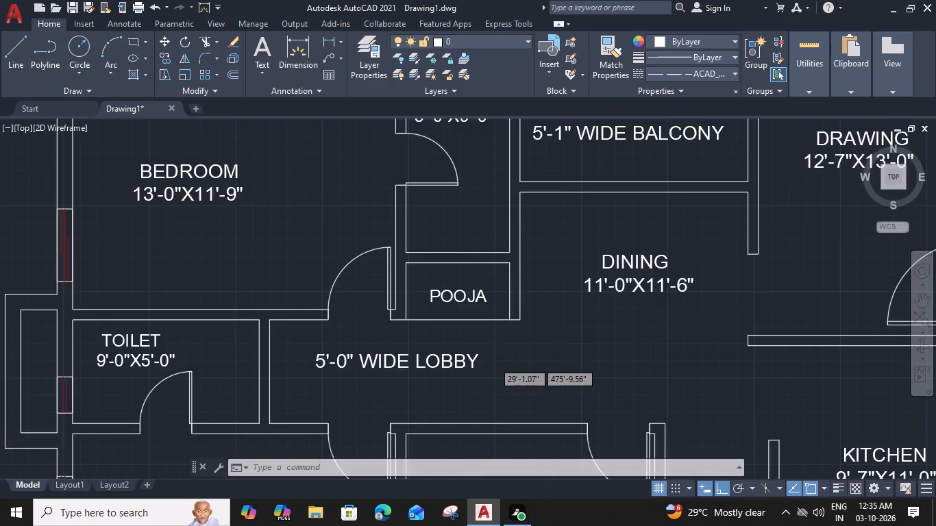
{"action": "type", "text": "L"}
{"action": "key", "text": "space"}
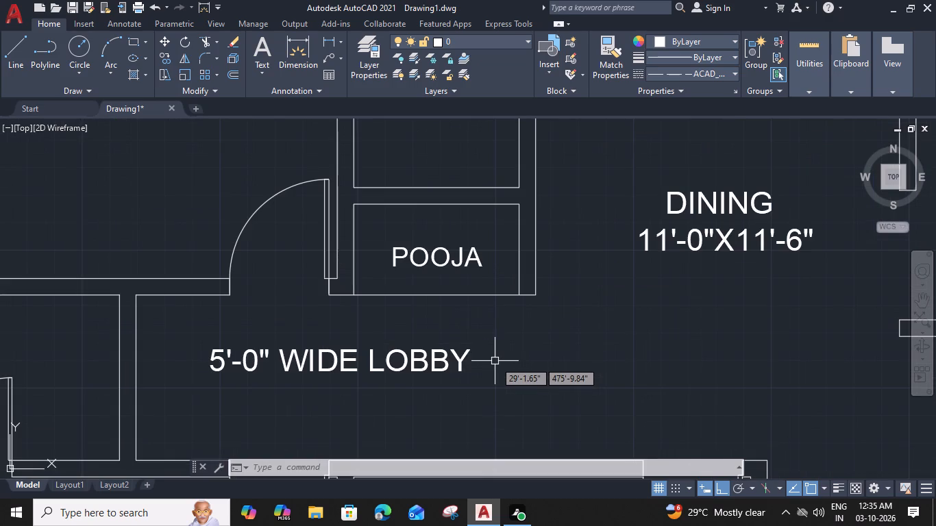
{"action": "middle_click_drag", "start_coordinate": [541, 297], "coordinate": [578, 215]}
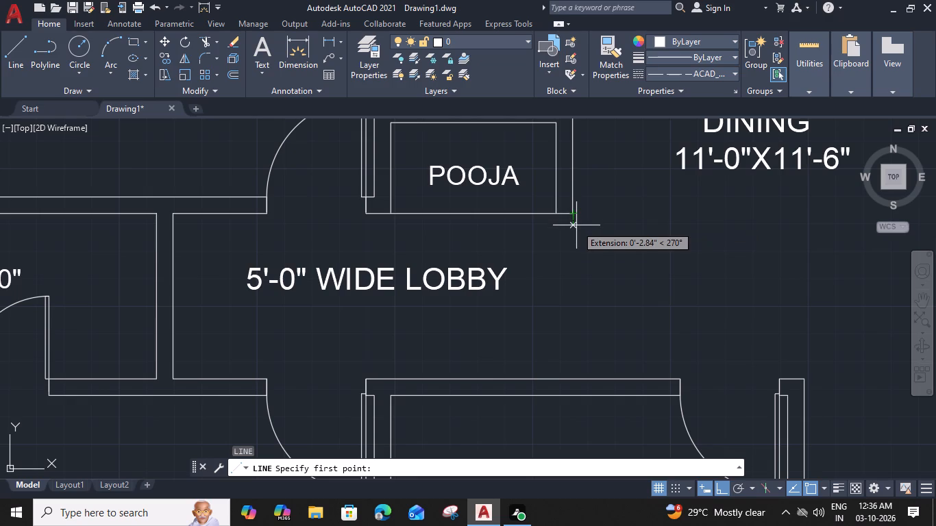
{"action": "left_click", "coordinate": [575, 216]}
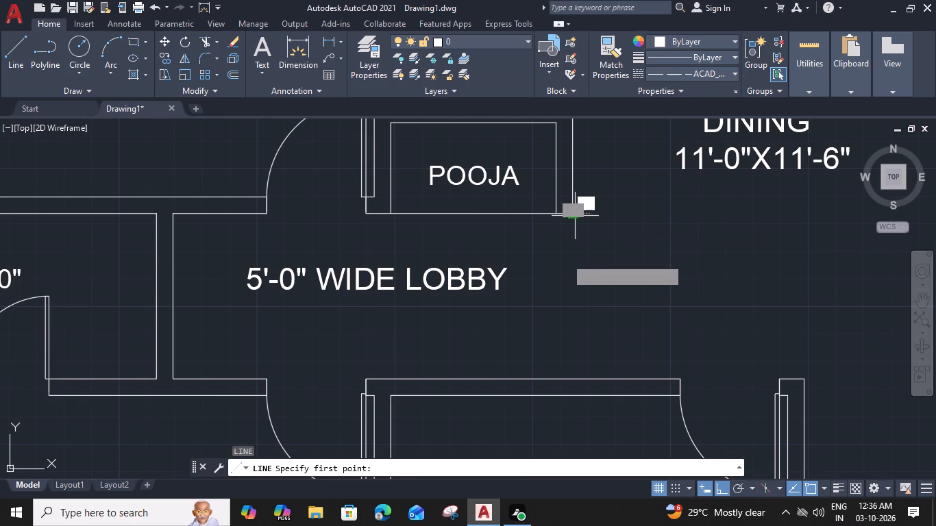
{"action": "left_click", "coordinate": [575, 379]}
{"action": "key", "text": "Escape"}
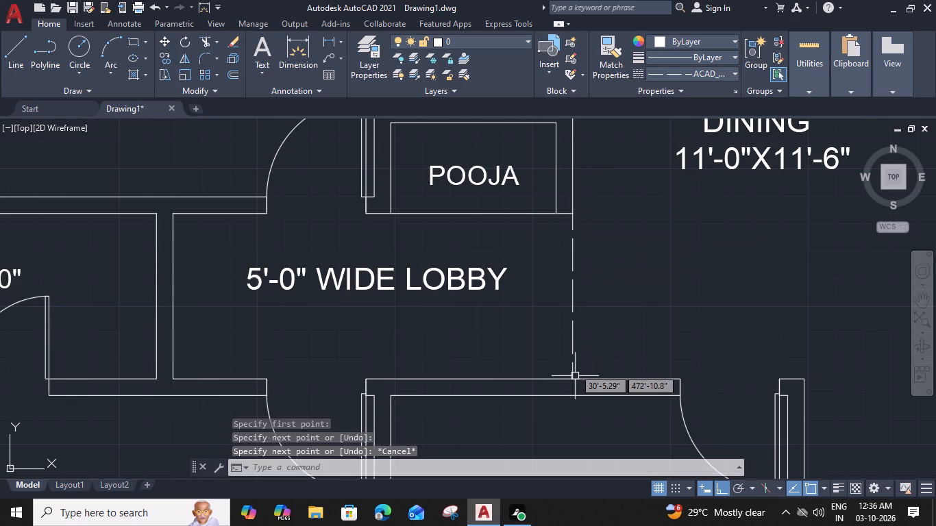
{"action": "type", "text": "L"}
{"action": "key", "text": "space"}
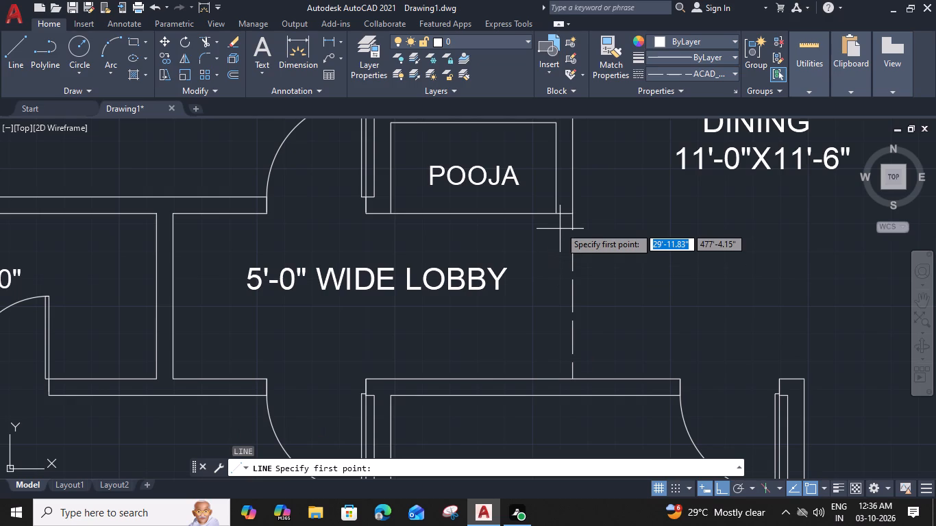
{"action": "left_click", "coordinate": [554, 218]}
{"action": "left_click", "coordinate": [557, 381]}
{"action": "key", "text": "Escape"}
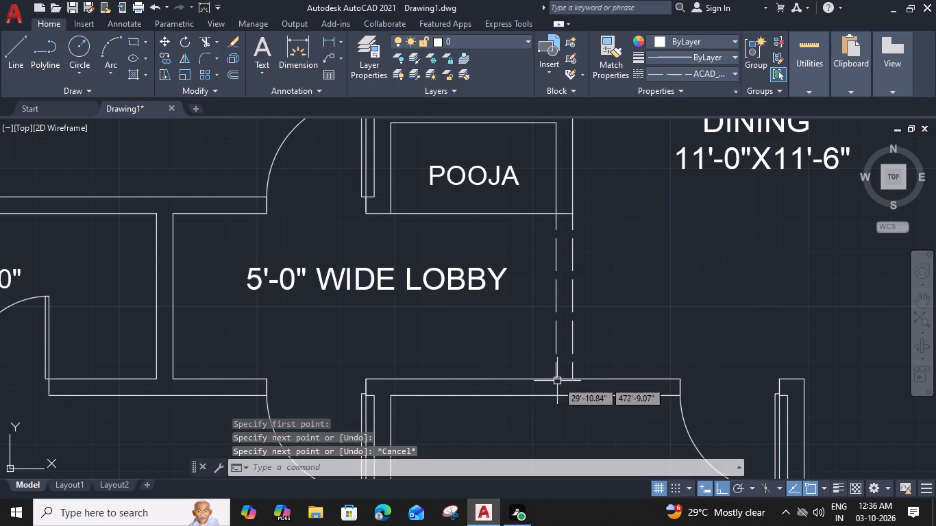
Draw two dashed lines along both wall faces across the opening between the 11'-0"X15'-0" DRAWING and the 12'-0"X14'-0" DINING.
{"action": "scroll", "coordinate": [576, 336], "scroll_direction": "down", "scroll_amount": 4}
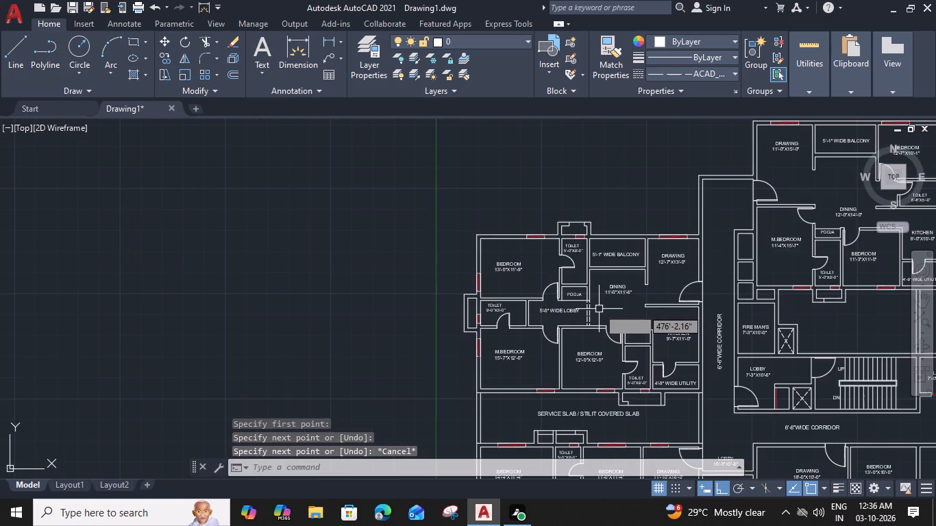
{"action": "middle_click_drag", "start_coordinate": [682, 238], "coordinate": [581, 221]}
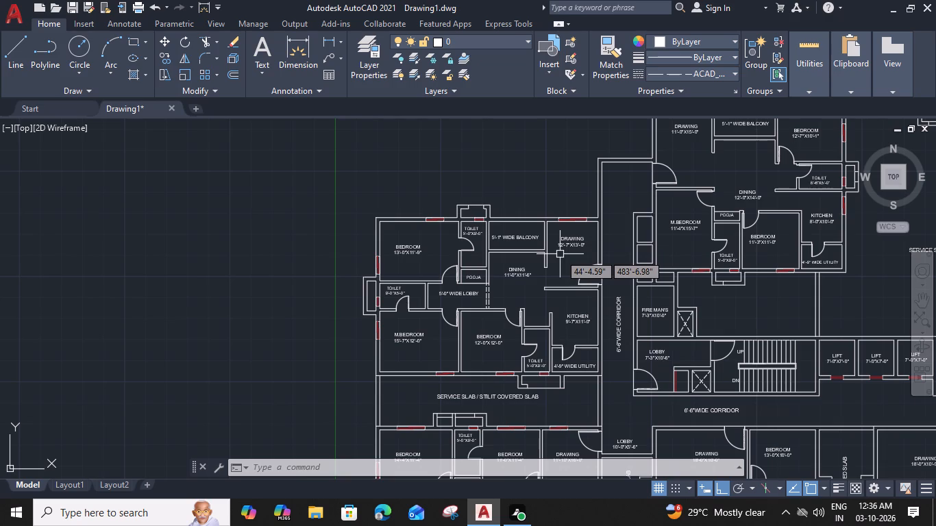
{"action": "middle_click_drag", "start_coordinate": [655, 208], "coordinate": [543, 310]}
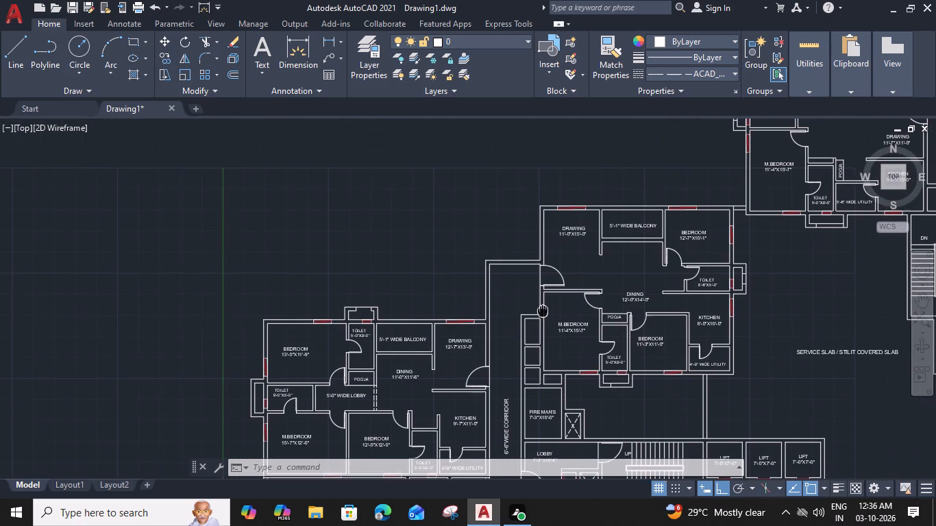
{"action": "middle_click_drag", "start_coordinate": [543, 310], "coordinate": [533, 296]}
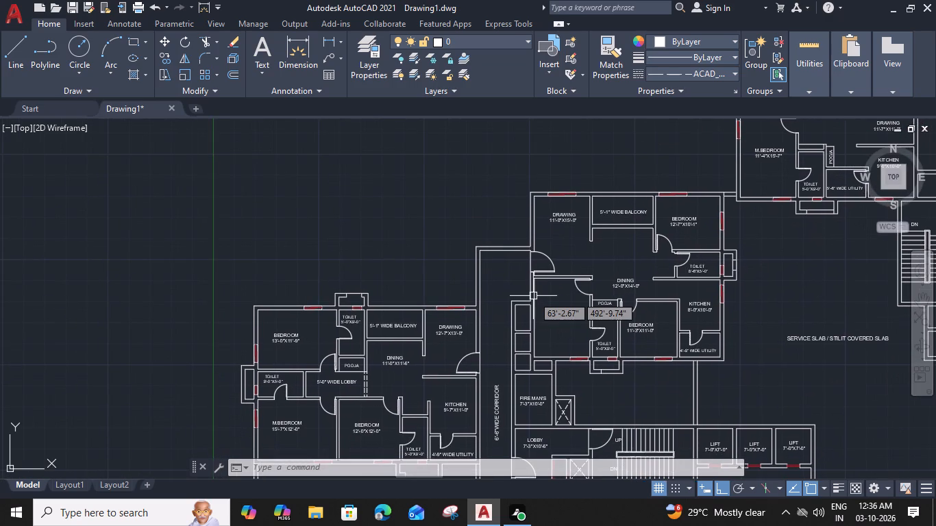
{"action": "type", "text": "L"}
{"action": "key", "text": "space"}
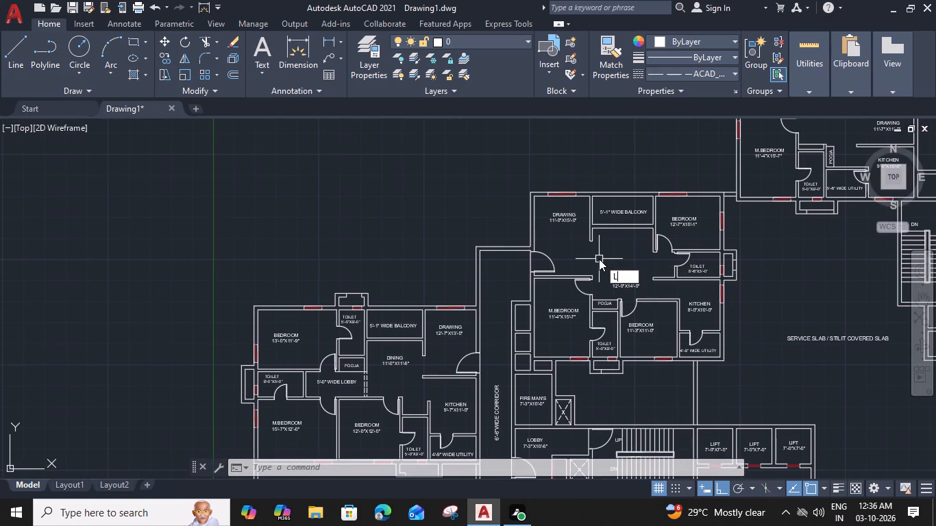
{"action": "scroll", "coordinate": [596, 259], "scroll_direction": "up", "scroll_amount": 2}
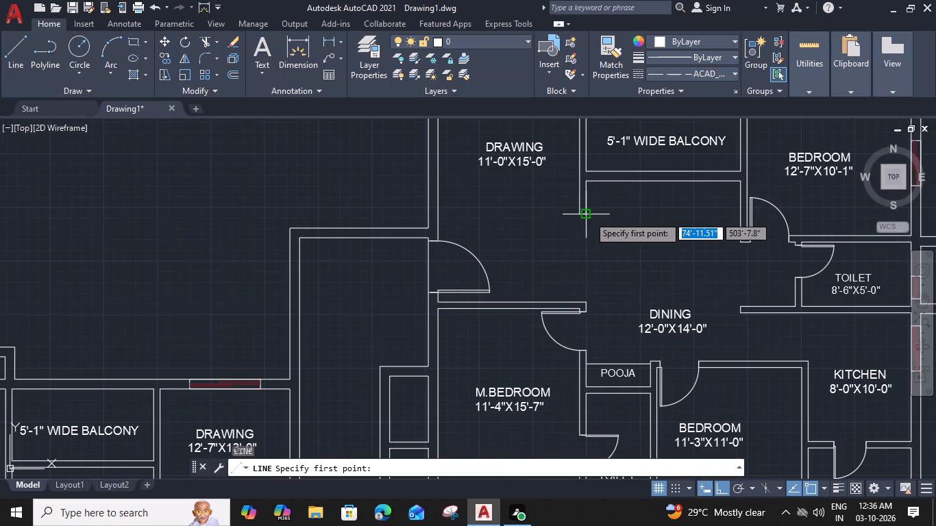
{"action": "left_click", "coordinate": [589, 215]}
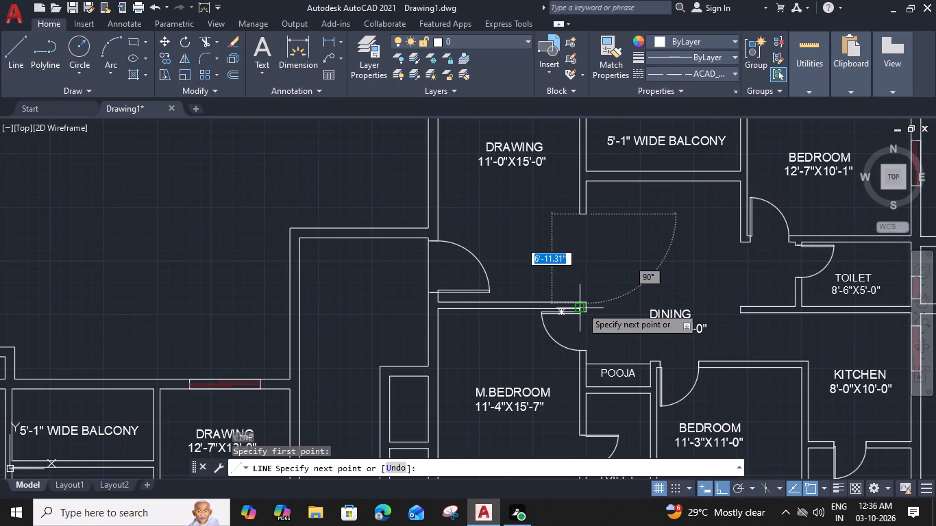
{"action": "scroll", "coordinate": [589, 297], "scroll_direction": "up", "scroll_amount": 3}
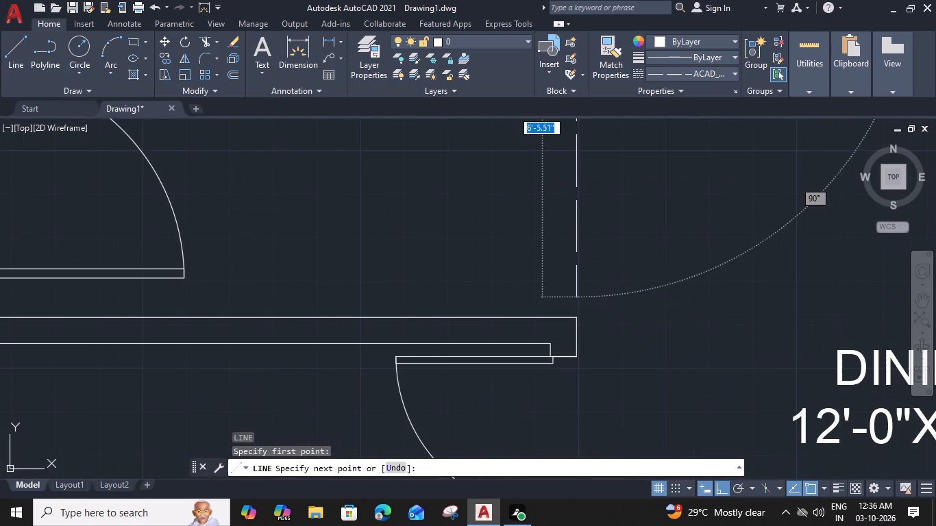
{"action": "left_click", "coordinate": [576, 318]}
{"action": "key", "text": "Escape"}
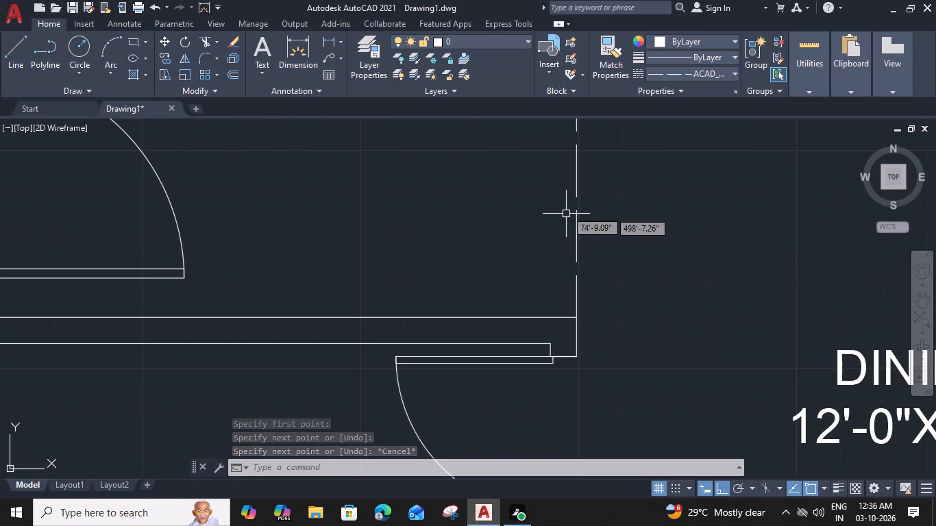
{"action": "scroll", "coordinate": [566, 207], "scroll_direction": "down", "scroll_amount": 2}
{"action": "middle_click_drag", "start_coordinate": [563, 212], "coordinate": [561, 289]}
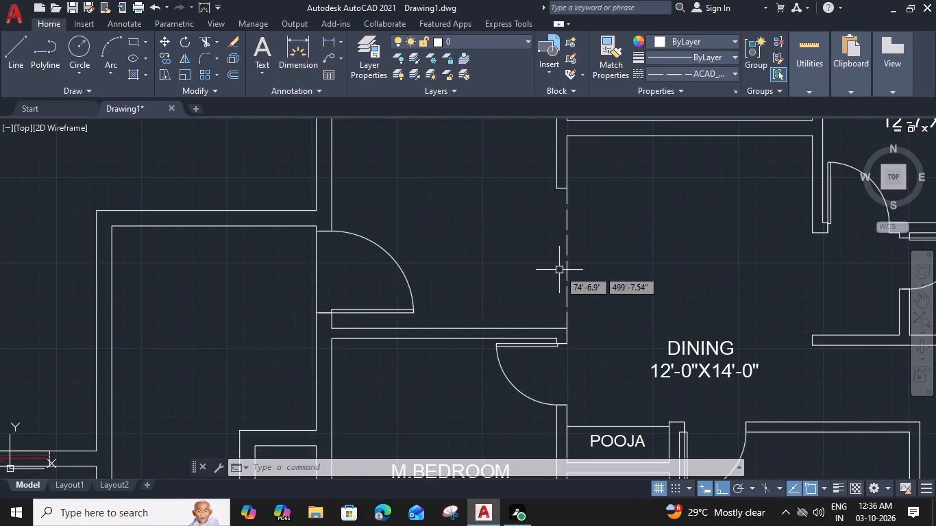
{"action": "key", "text": "l"}
{"action": "key", "text": "space"}
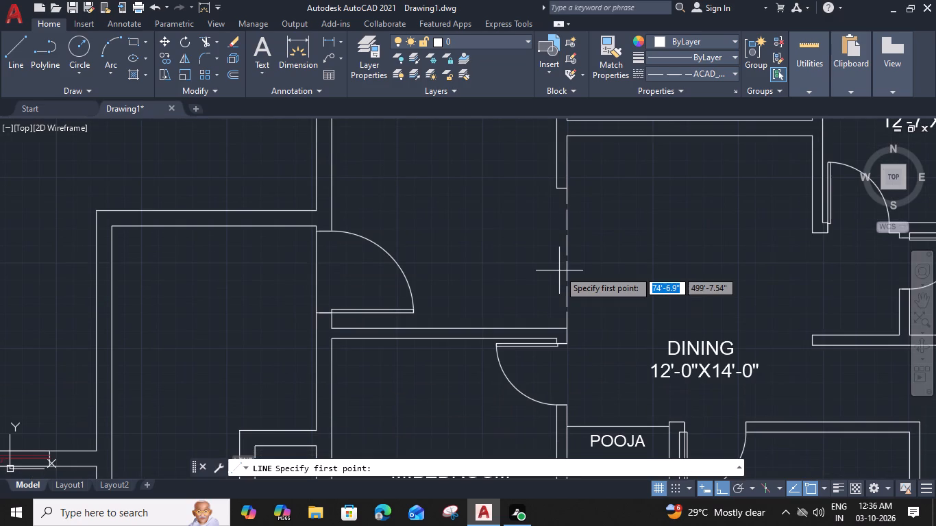
{"action": "left_click", "coordinate": [558, 190]}
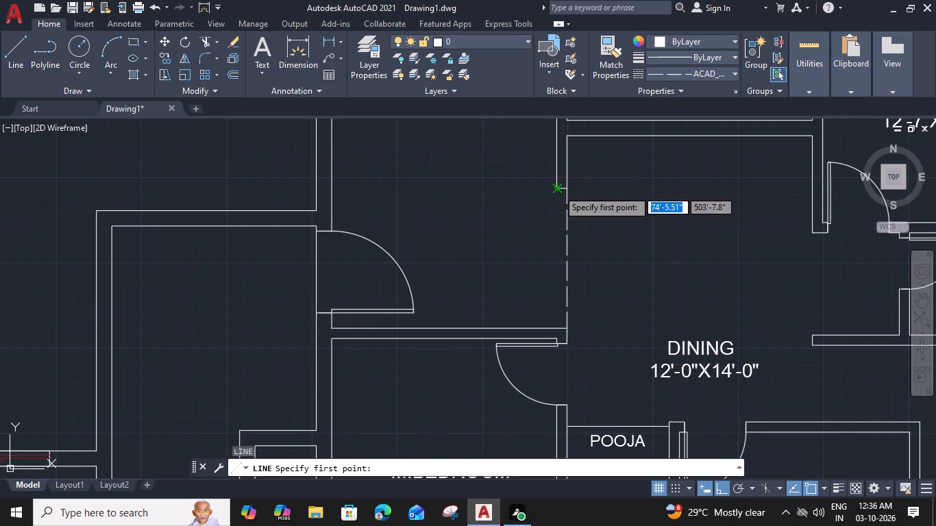
{"action": "left_click", "coordinate": [556, 327]}
{"action": "key", "text": "Escape"}
Draw two dashed lines, each about 5' long, across the opening between the 12'-0"X14'-0" DINING and the passage beside the 8'-6"X5'-0" TOILET.
{"action": "scroll", "coordinate": [565, 301], "scroll_direction": "down", "scroll_amount": 2}
{"action": "middle_click_drag", "start_coordinate": [735, 292], "coordinate": [659, 293]}
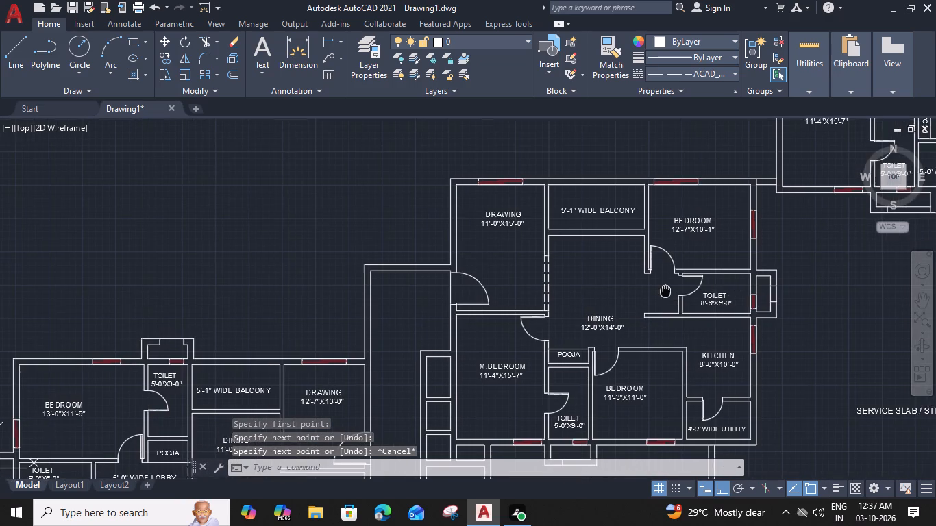
{"action": "scroll", "coordinate": [604, 298], "scroll_direction": "up", "scroll_amount": 2}
{"action": "key", "text": "l"}
{"action": "key", "text": "space"}
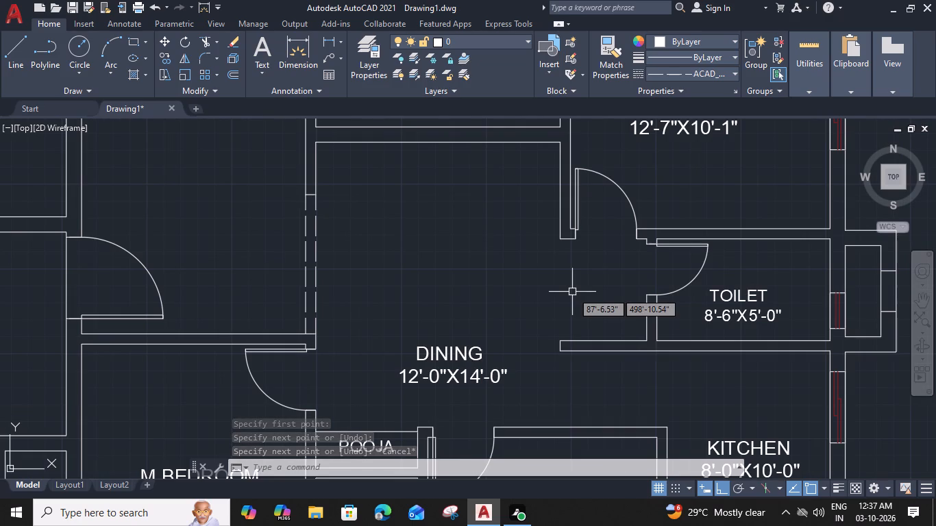
{"action": "left_click", "coordinate": [559, 242]}
{"action": "left_click", "coordinate": [561, 338]}
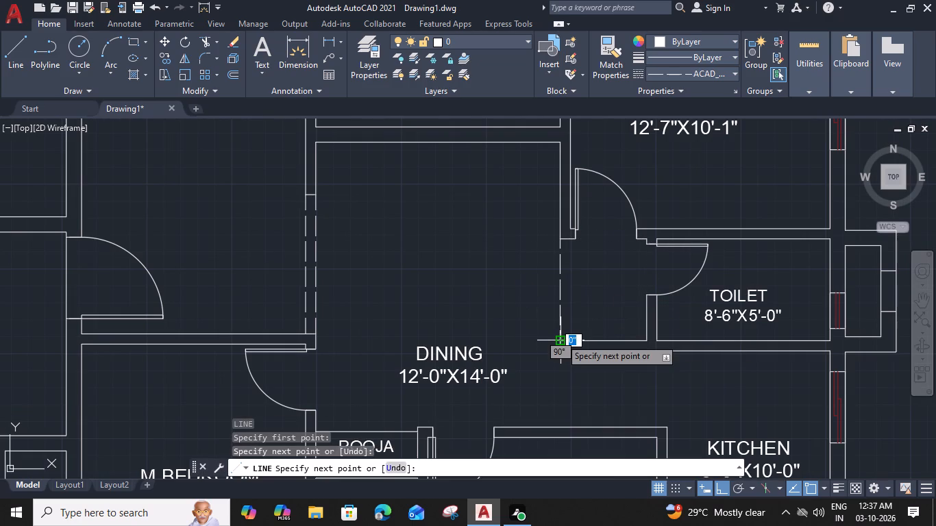
{"action": "key", "text": "Escape"}
{"action": "key", "text": "space"}
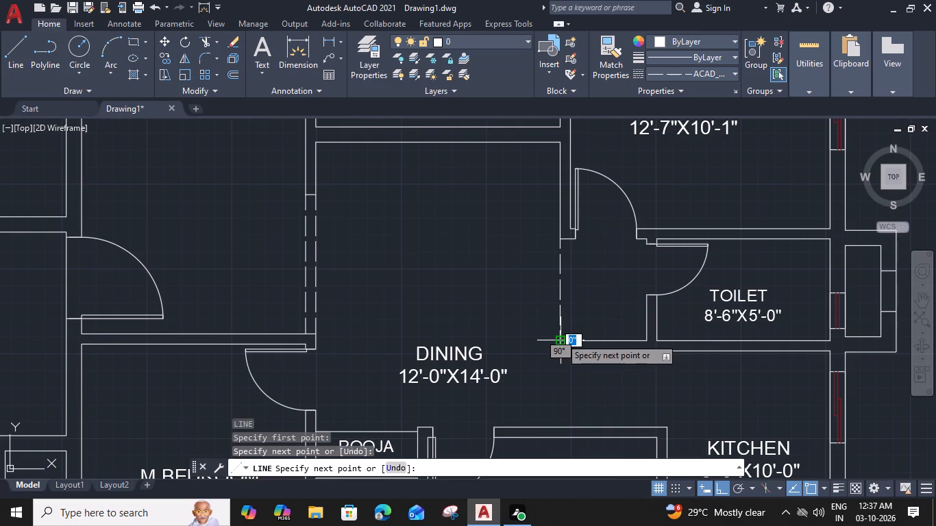
{"action": "left_click", "coordinate": [571, 240]}
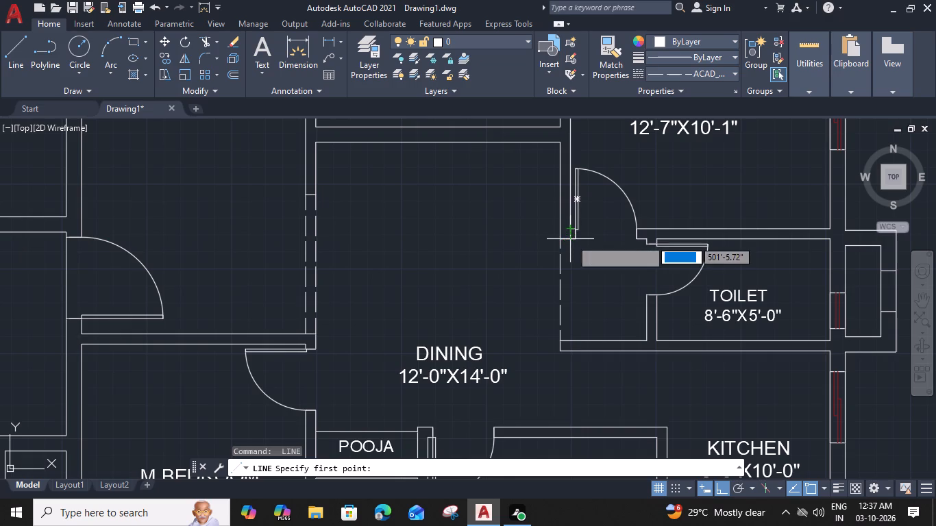
{"action": "left_click", "coordinate": [571, 340]}
{"action": "key", "text": "Escape"}
Draw two dashed lines across the opening between the 12'-0"X14'-0" DINING and the 8'-0"X10'-0" KITCHEN, straight down to the BEDROOM wall.
{"action": "middle_click_drag", "start_coordinate": [571, 364], "coordinate": [585, 299]}
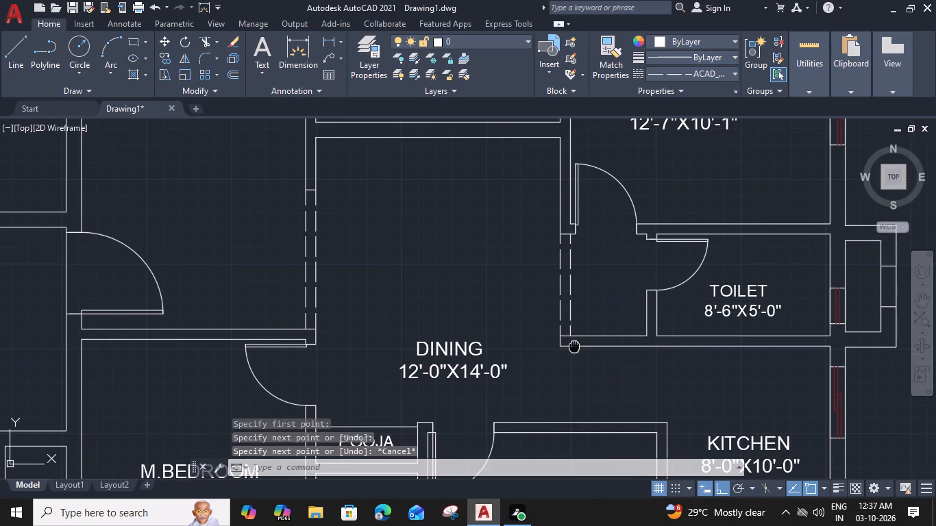
{"action": "middle_click_drag", "start_coordinate": [585, 299], "coordinate": [586, 297]}
{"action": "key", "text": "space"}
{"action": "left_click", "coordinate": [574, 284]}
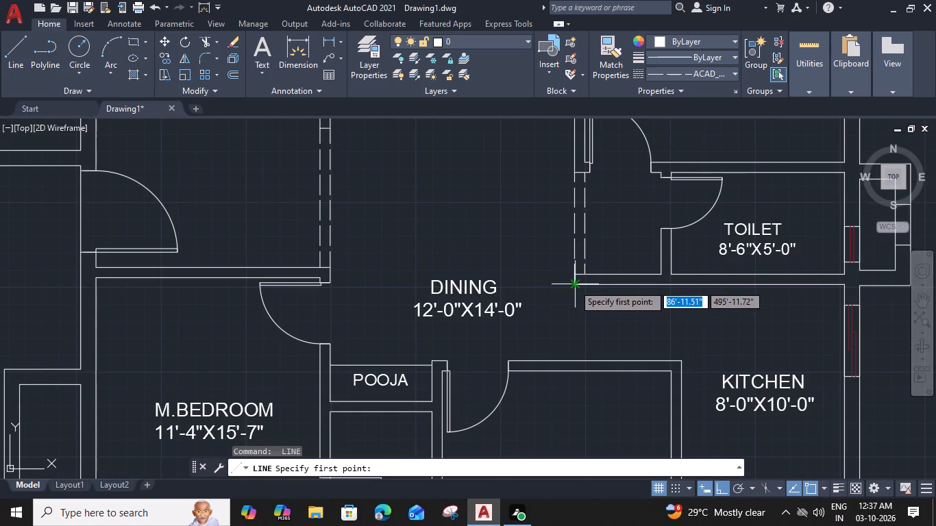
{"action": "left_click", "coordinate": [576, 363]}
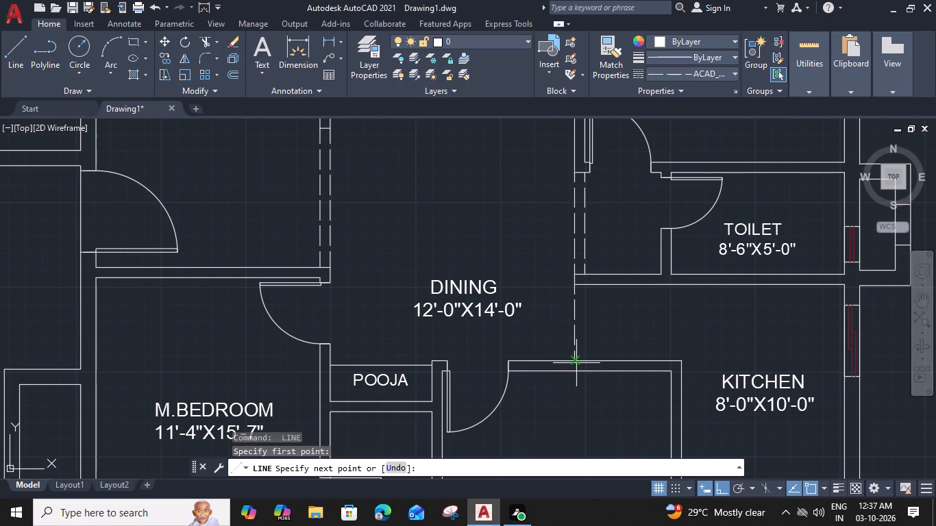
{"action": "key", "text": "Escape"}
{"action": "key", "text": "space"}
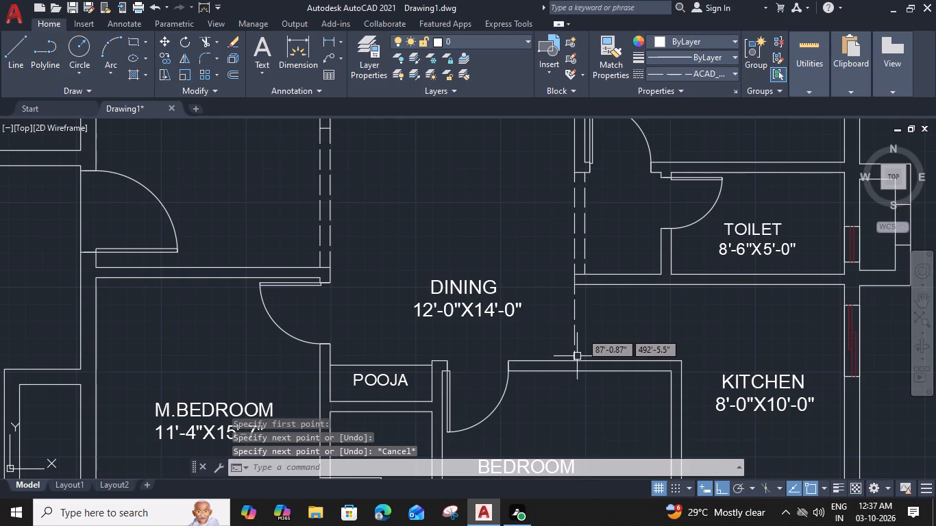
{"action": "left_click", "coordinate": [584, 284]}
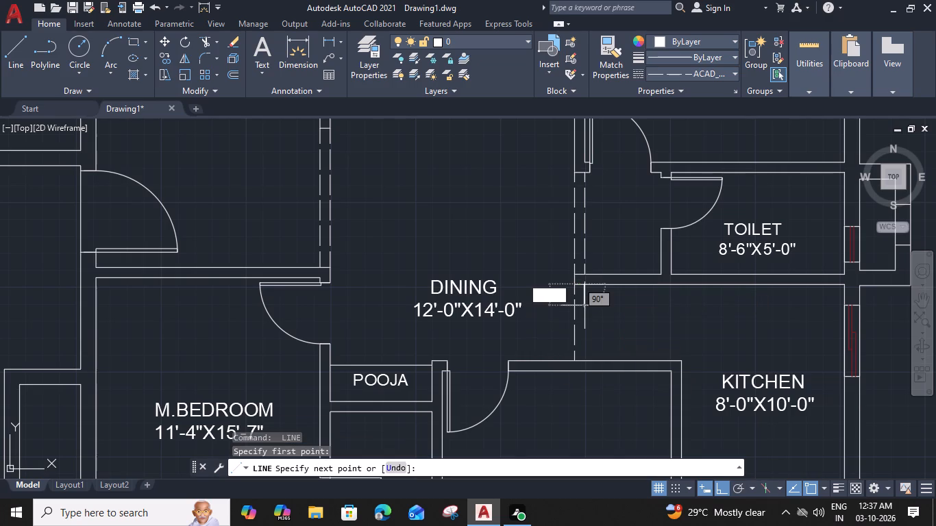
{"action": "left_click", "coordinate": [588, 360]}
{"action": "key", "text": "Escape"}
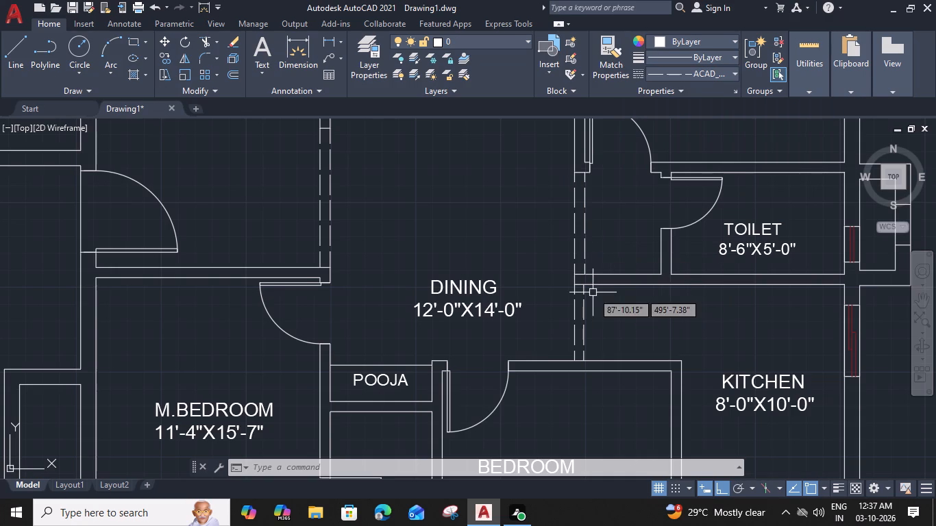
Draw a dashed line along the DINING-side wall face across the opening between the 11'-0"X17'-0" DINING and the 9'-0"X5'-0" TOILET passage.
{"action": "middle_click_drag", "start_coordinate": [591, 291], "coordinate": [554, 283]}
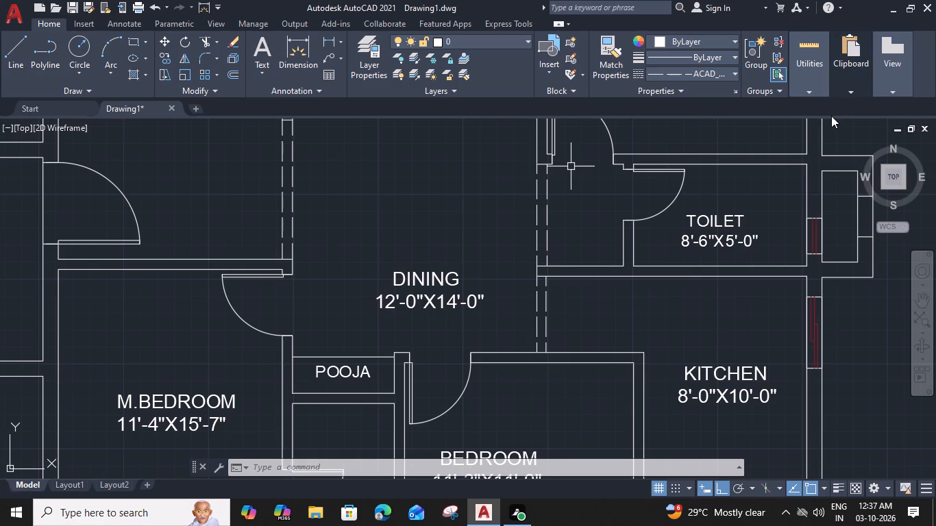
{"action": "middle_click_drag", "start_coordinate": [609, 262], "coordinate": [633, 310]}
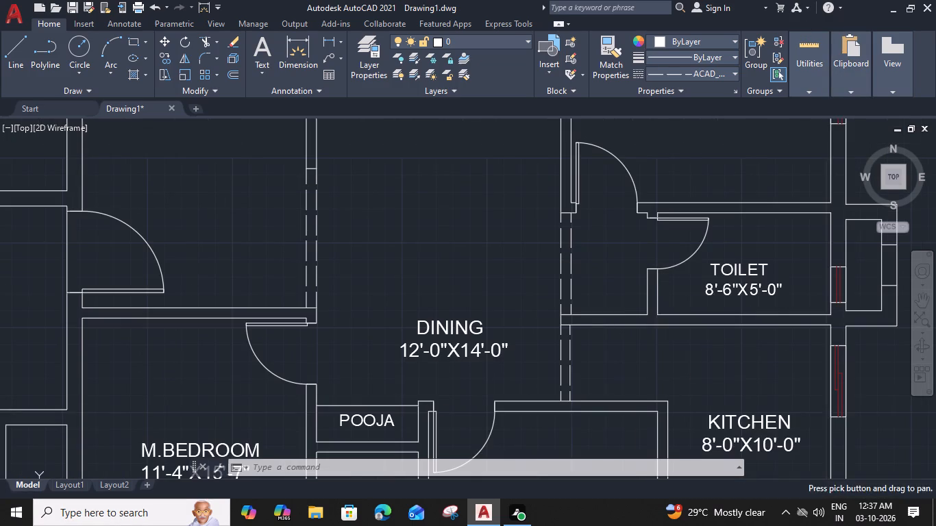
{"action": "scroll", "coordinate": [667, 271], "scroll_direction": "down", "scroll_amount": 1}
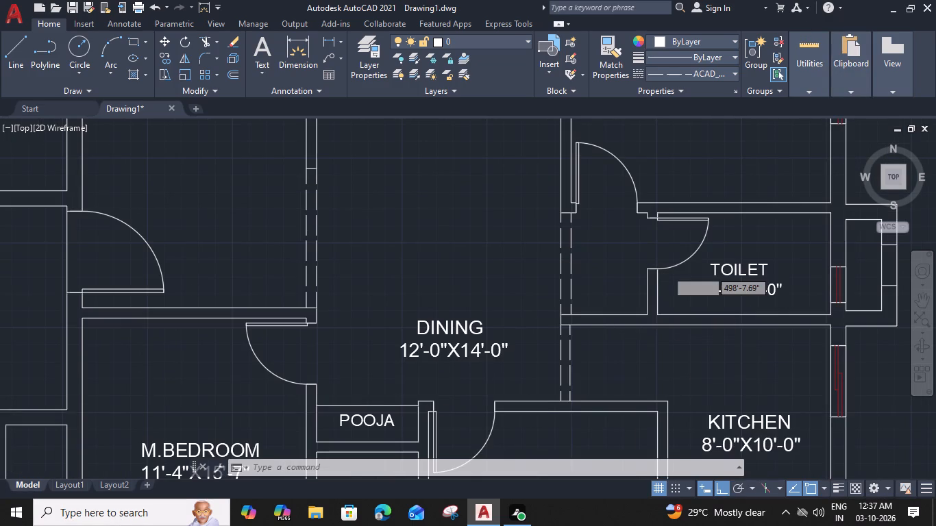
{"action": "middle_click_drag", "start_coordinate": [692, 264], "coordinate": [667, 342]}
{"action": "scroll", "coordinate": [774, 249], "scroll_direction": "down", "scroll_amount": 2}
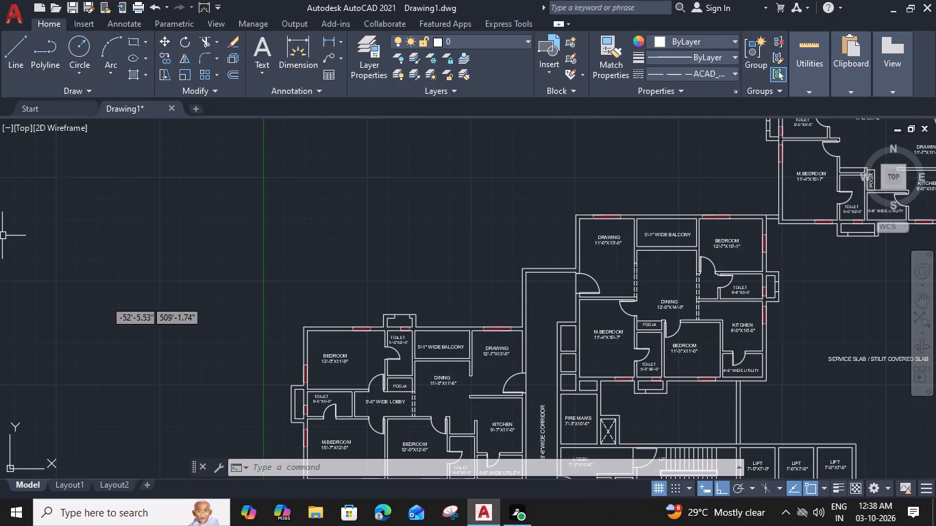
{"action": "scroll", "coordinate": [690, 214], "scroll_direction": "down", "scroll_amount": 2}
{"action": "middle_click_drag", "start_coordinate": [686, 214], "coordinate": [620, 257]}
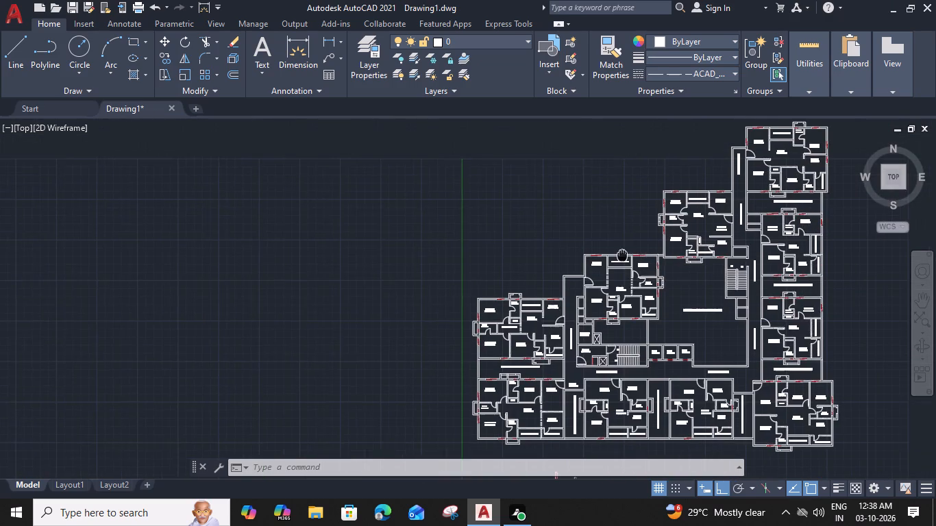
{"action": "middle_click_drag", "start_coordinate": [706, 243], "coordinate": [673, 266]}
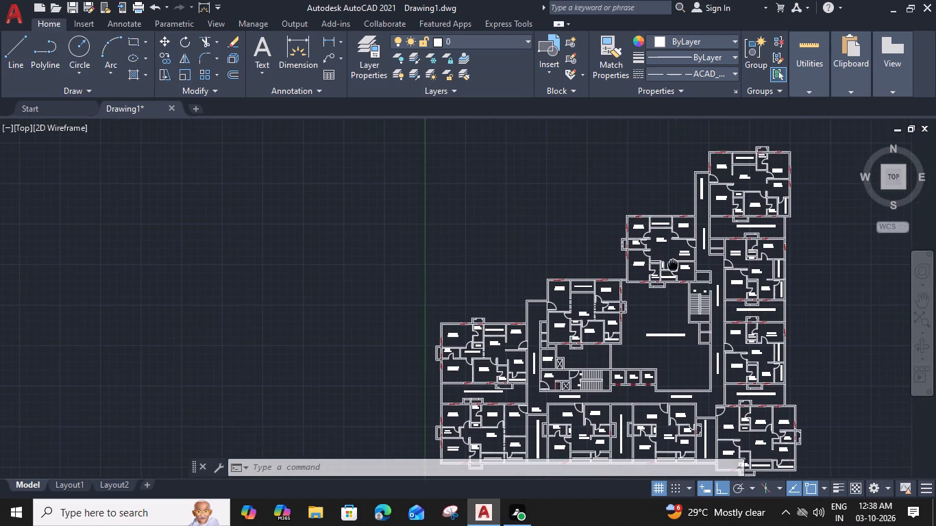
{"action": "scroll", "coordinate": [660, 237], "scroll_direction": "up", "scroll_amount": 2}
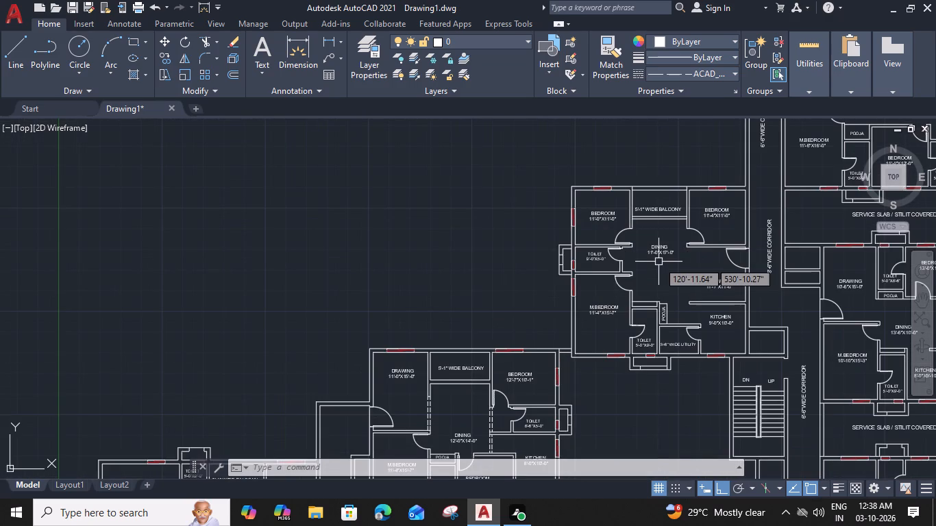
{"action": "scroll", "coordinate": [630, 254], "scroll_direction": "up", "scroll_amount": 3}
{"action": "type", "text": "L"}
{"action": "key", "text": "space"}
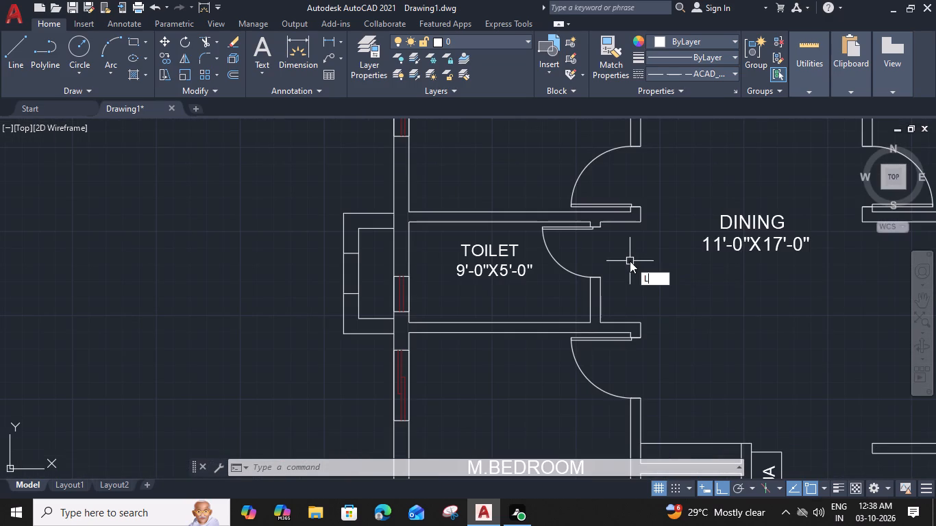
{"action": "left_click", "coordinate": [639, 223]}
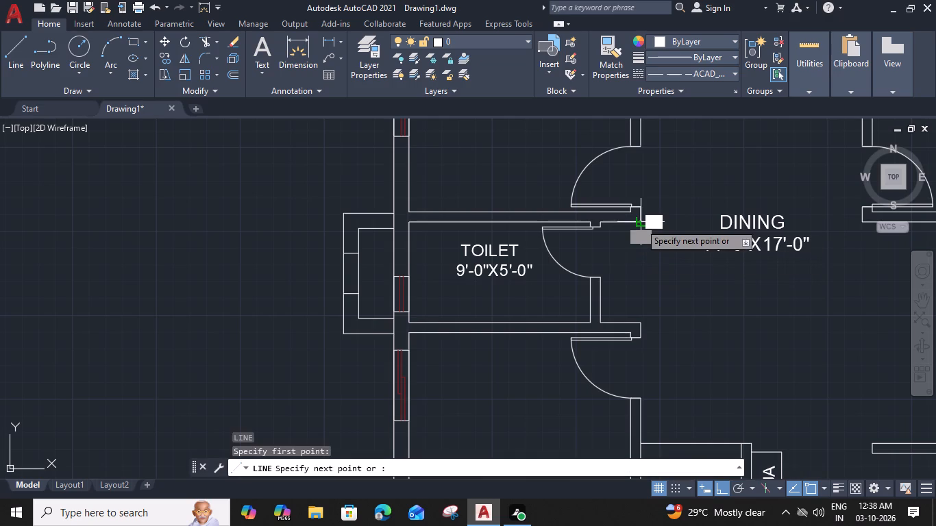
{"action": "left_click", "coordinate": [640, 321]}
{"action": "key", "text": "Escape"}
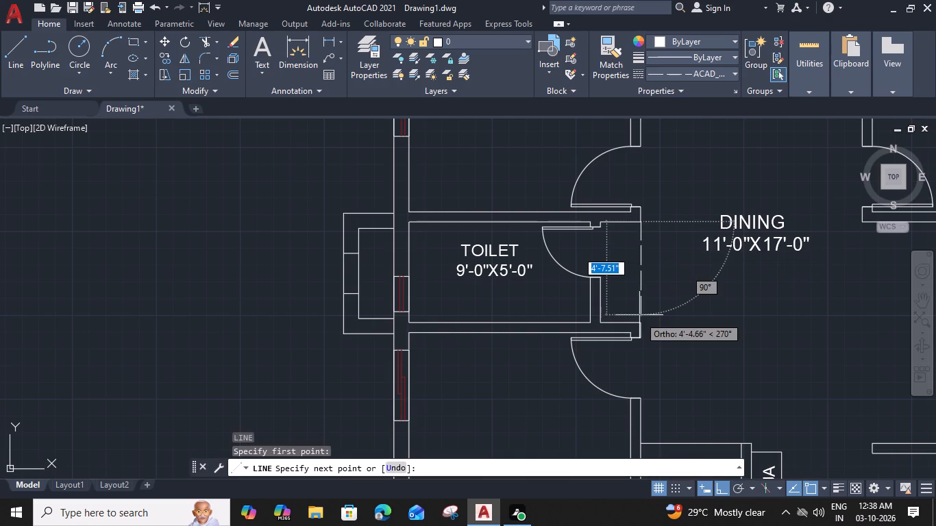
Offset the dashed line at the 11'-0"X17'-0" DINING opening by 6" toward the TOILET.
{"action": "left_click", "coordinate": [639, 295]}
{"action": "type", "text": "O 6\""}
{"action": "key", "text": "Return"}
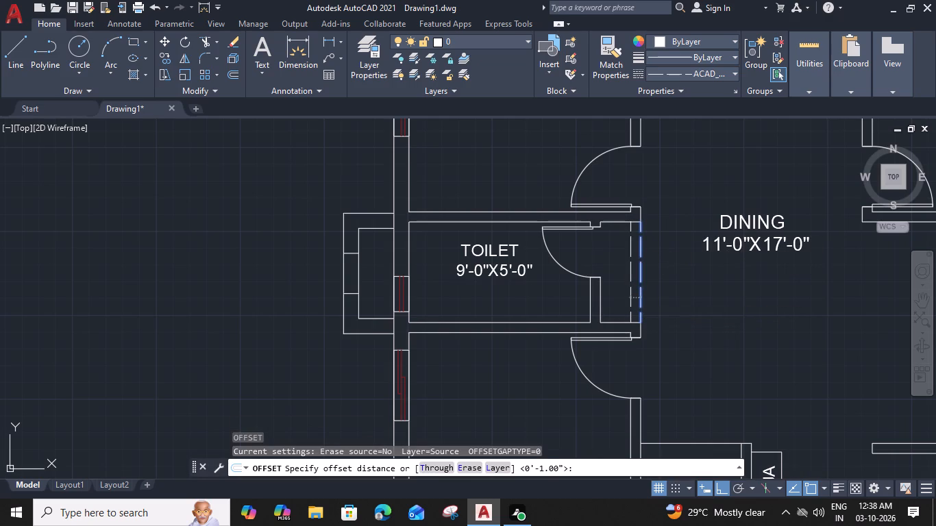
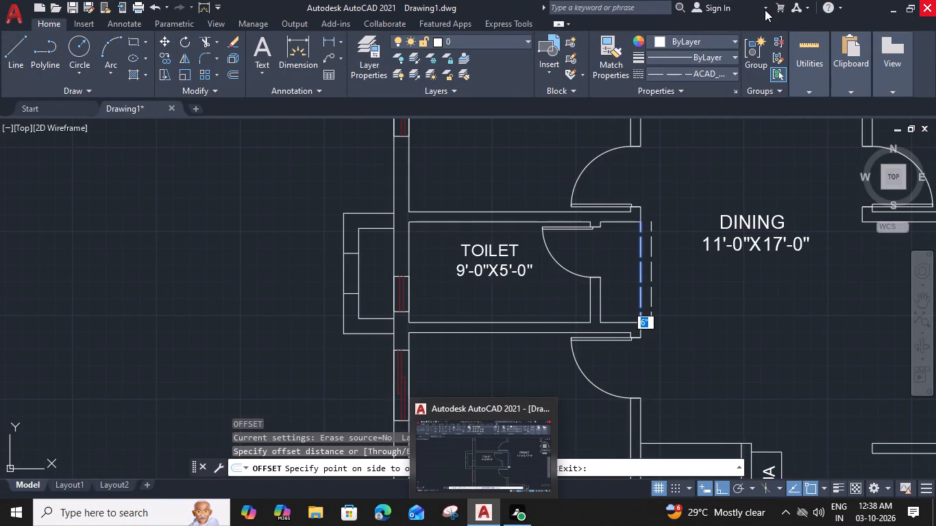
Place the 6" offset of the dashed line on the TOILET side of the 11'-0"X17'-0" DINING opening.
{"action": "scroll", "coordinate": [639, 206], "scroll_direction": "down", "scroll_amount": 1}
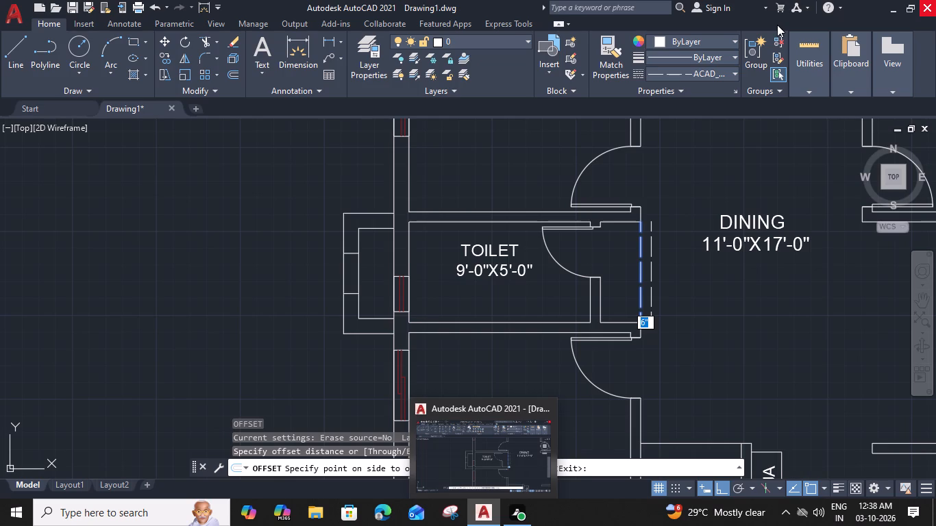
{"action": "left_click", "coordinate": [624, 218]}
{"action": "key", "text": "Escape"}
Draw a vertical dashed line across the 9'-0"X10'-0" KITCHEN opening, from the 5'-6" WIDE UTILITY wall corner to the DRAWING wall.
{"action": "scroll", "coordinate": [688, 205], "scroll_direction": "down", "scroll_amount": 2}
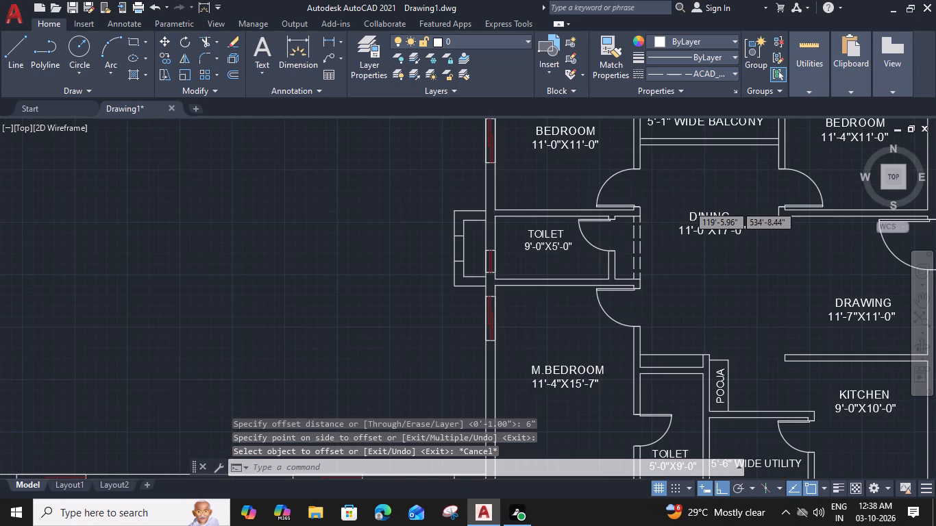
{"action": "middle_click_drag", "start_coordinate": [683, 197], "coordinate": [325, 242]}
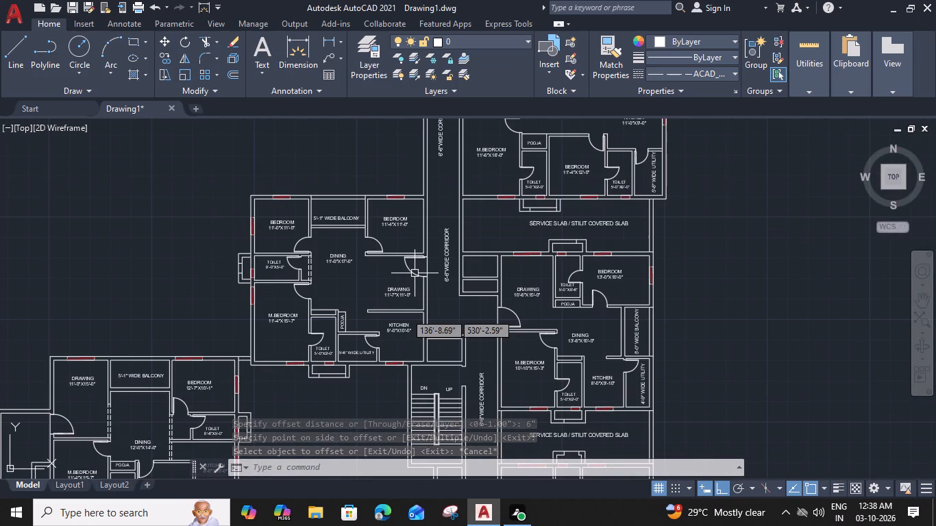
{"action": "middle_click_drag", "start_coordinate": [438, 302], "coordinate": [545, 296]}
{"action": "scroll", "coordinate": [488, 318], "scroll_direction": "up", "scroll_amount": 3}
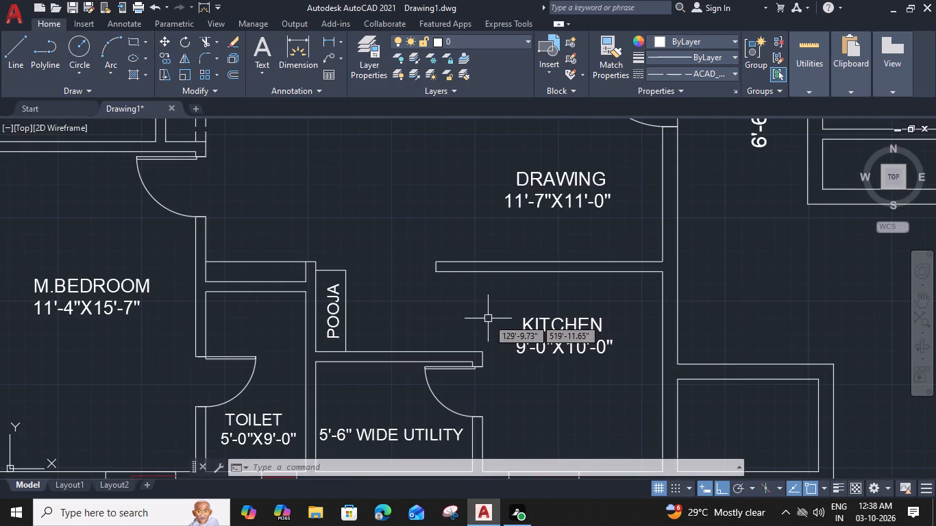
{"action": "middle_click_drag", "start_coordinate": [487, 318], "coordinate": [605, 279]}
{"action": "scroll", "coordinate": [575, 290], "scroll_direction": "up", "scroll_amount": 2}
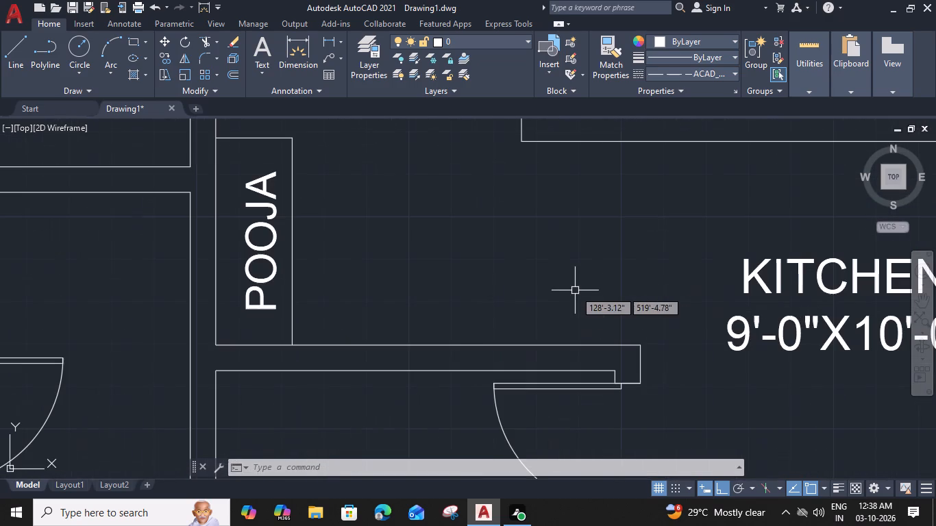
{"action": "type", "text": "L"}
{"action": "key", "text": "space"}
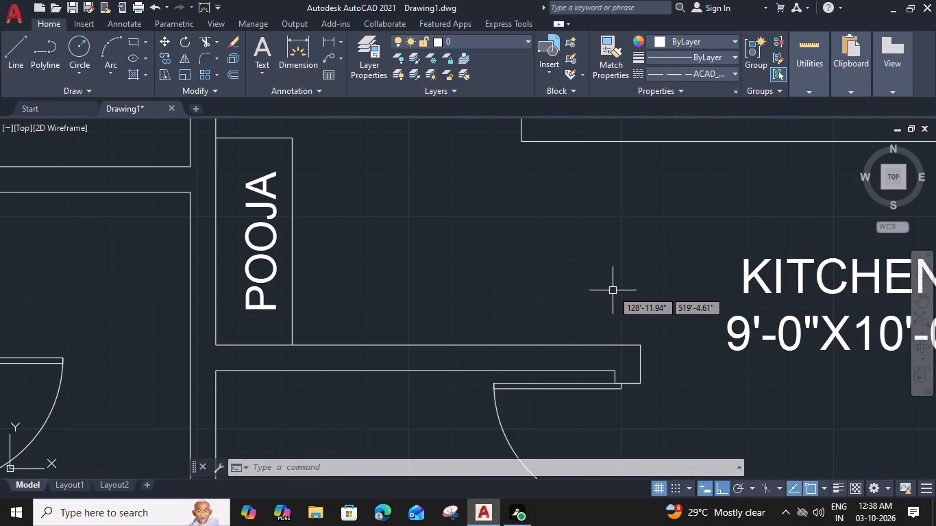
{"action": "left_click_drag", "start_coordinate": [641, 342], "coordinate": [641, 336]}
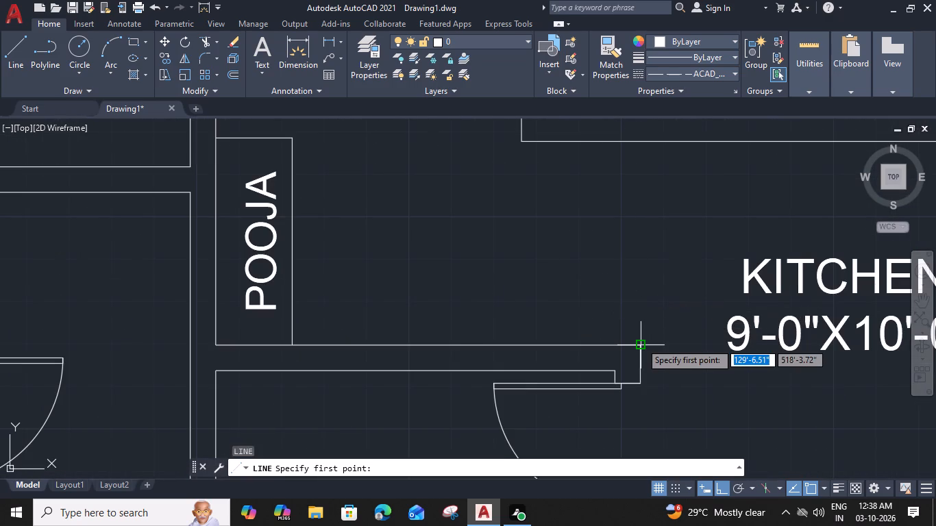
{"action": "left_click", "coordinate": [644, 143]}
{"action": "key", "text": "Escape"}
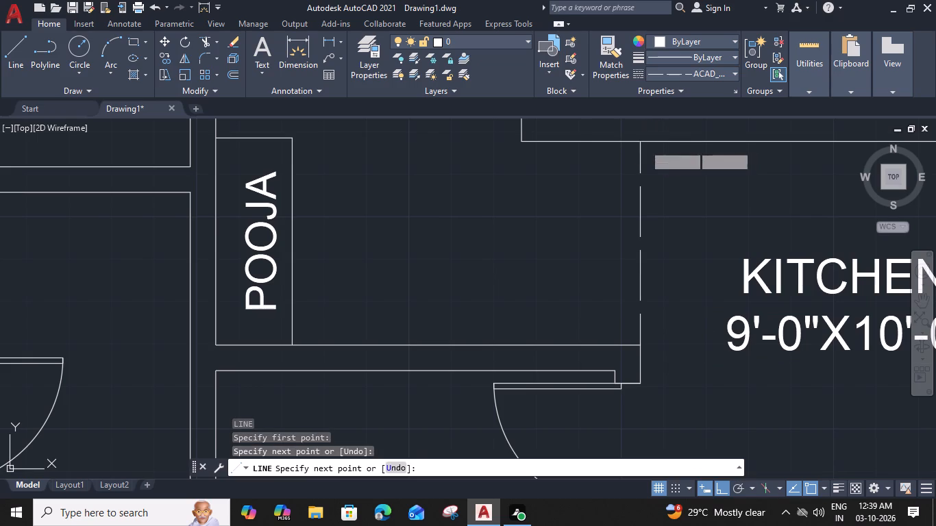
Offset the vertical dashed line at the 9'-0"X10'-0" KITCHEN opening by 6" toward POOJA.
{"action": "left_click", "coordinate": [642, 171]}
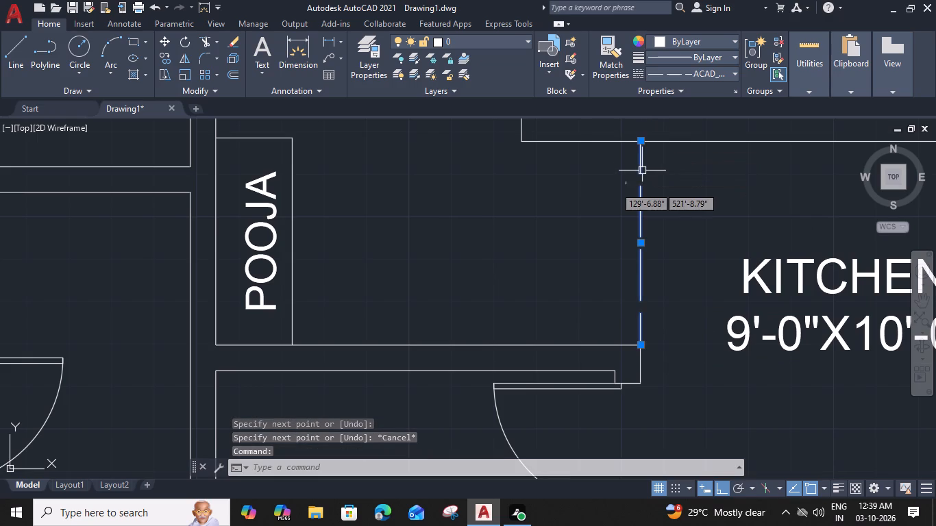
{"action": "key", "text": "o"}
{"action": "key", "text": "space"}
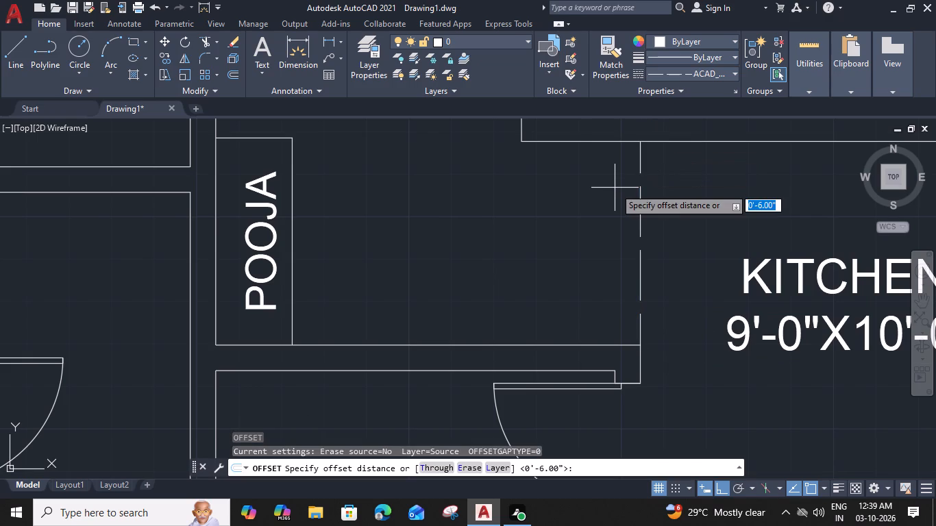
{"action": "key", "text": "6"}
{"action": "key", "text": "shift+quotedbl"}
{"action": "key", "text": "Return"}
{"action": "left_click", "coordinate": [615, 188]}
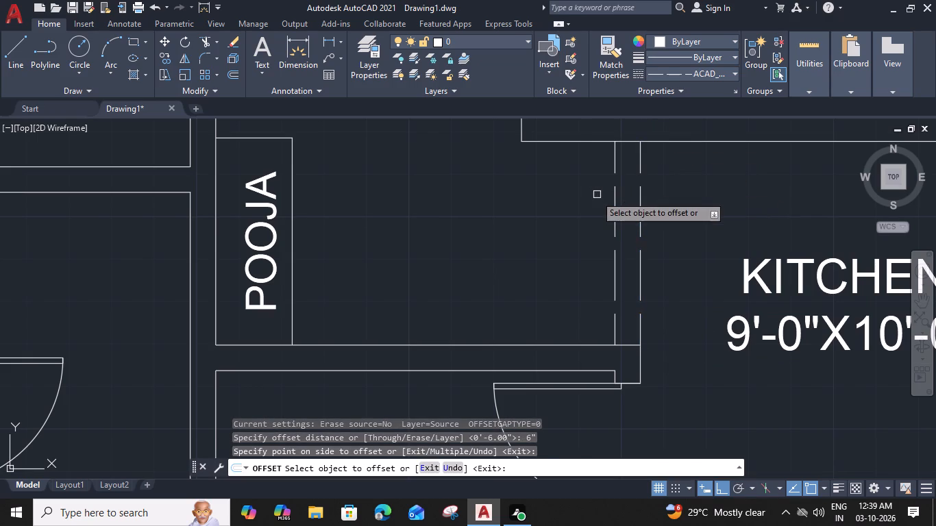
{"action": "key", "text": "Escape"}
Draw a horizontal dashed line from the wall corner above POOJA to the end of the wall between DRAWING and KITCHEN.
{"action": "middle_click_drag", "start_coordinate": [449, 195], "coordinate": [602, 292]}
{"action": "middle_click", "coordinate": [605, 293]}
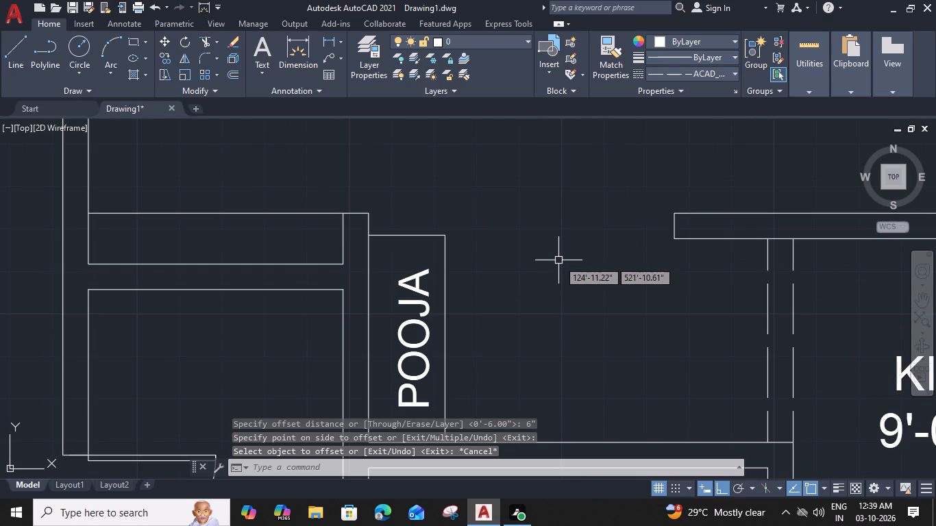
{"action": "key", "text": "l"}
{"action": "key", "text": "space"}
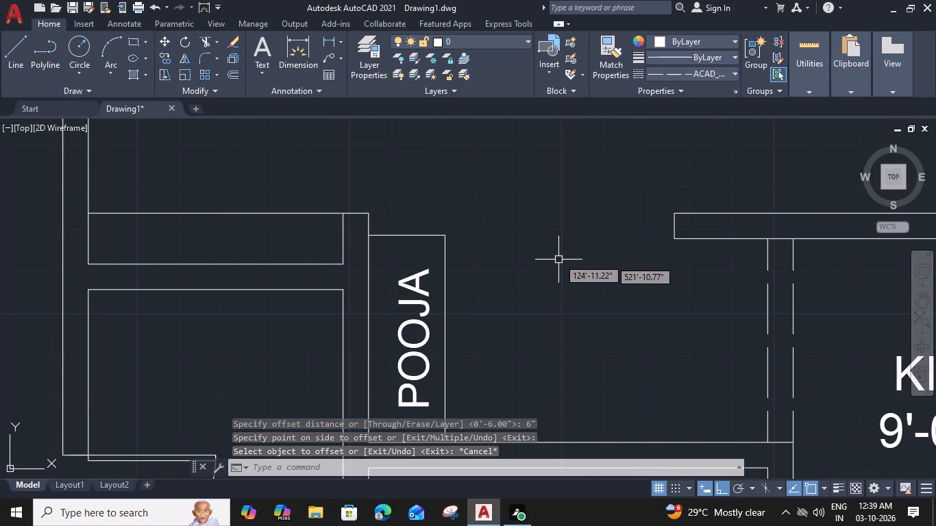
{"action": "left_click", "coordinate": [369, 214]}
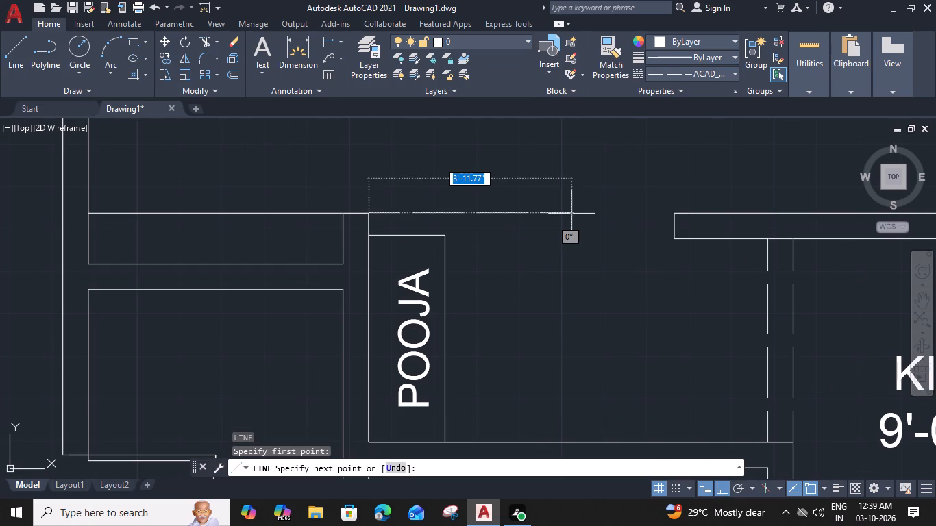
{"action": "left_click", "coordinate": [674, 212]}
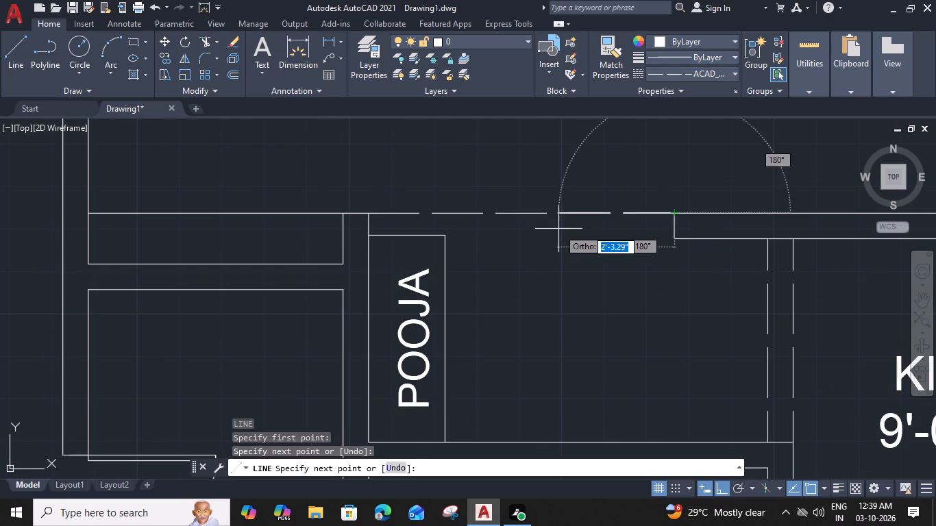
{"action": "key", "text": "Escape"}
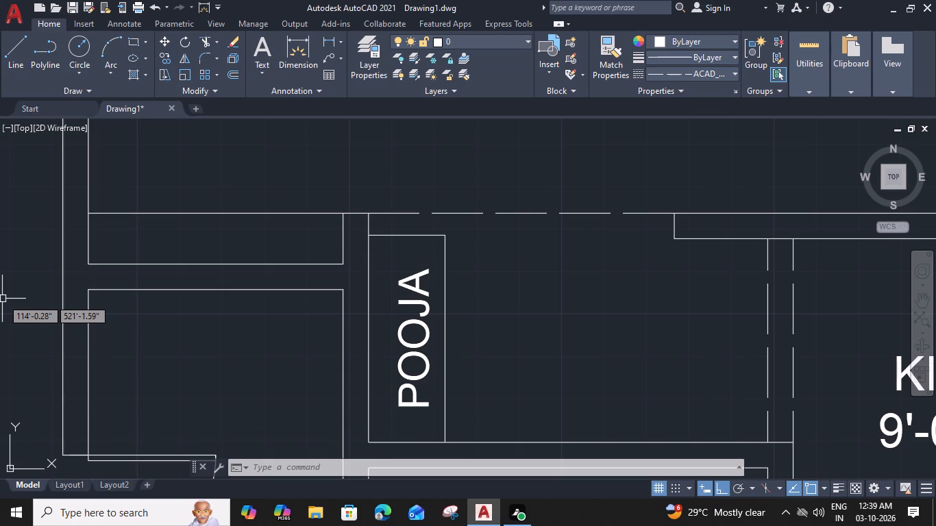
Offset the horizontal dashed line above POOJA by 6" away from the 11'-7"X11'-0" DRAWING room.
{"action": "scroll", "coordinate": [726, 361], "scroll_direction": "down", "scroll_amount": 2}
{"action": "middle_click_drag", "start_coordinate": [702, 343], "coordinate": [679, 324]}
{"action": "scroll", "coordinate": [667, 281], "scroll_direction": "up", "scroll_amount": 2}
{"action": "left_click", "coordinate": [666, 285]}
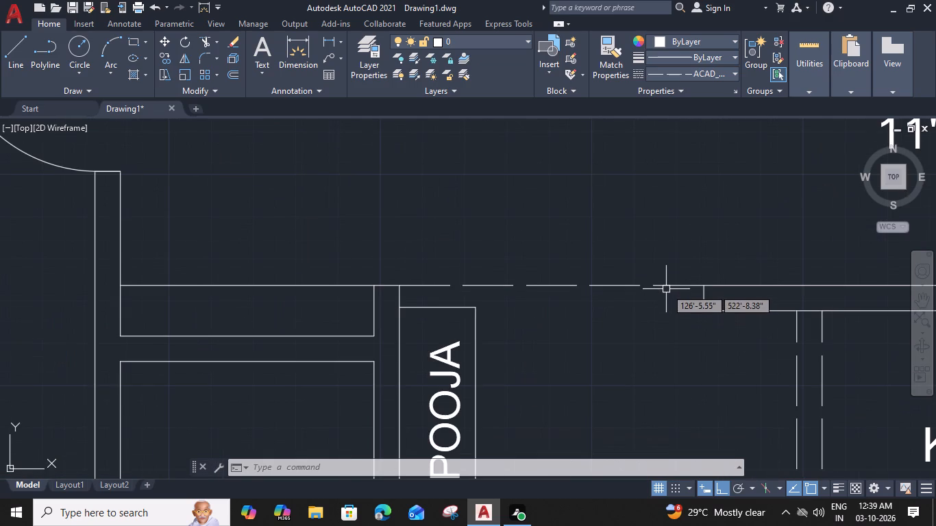
{"action": "type", "text": "O 6\""}
{"action": "key", "text": "Return"}
{"action": "left_click", "coordinate": [646, 334]}
{"action": "key", "text": "Escape"}
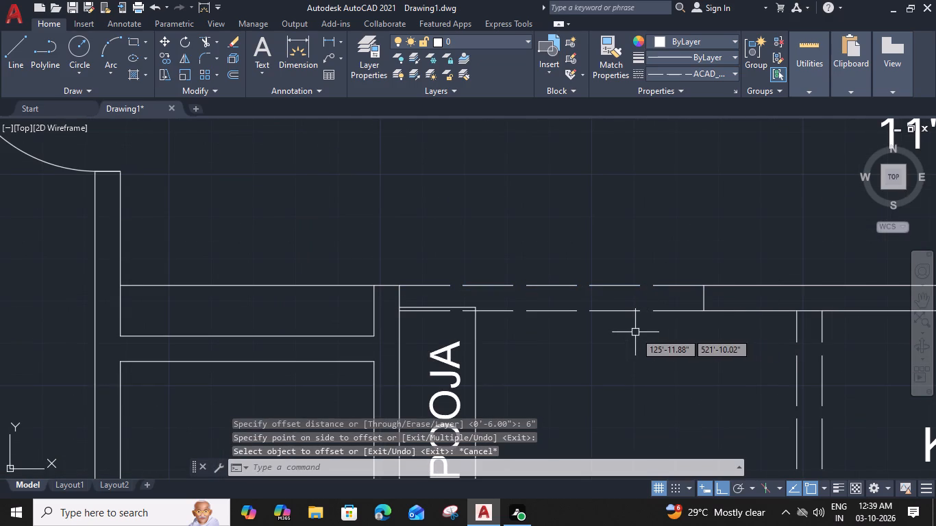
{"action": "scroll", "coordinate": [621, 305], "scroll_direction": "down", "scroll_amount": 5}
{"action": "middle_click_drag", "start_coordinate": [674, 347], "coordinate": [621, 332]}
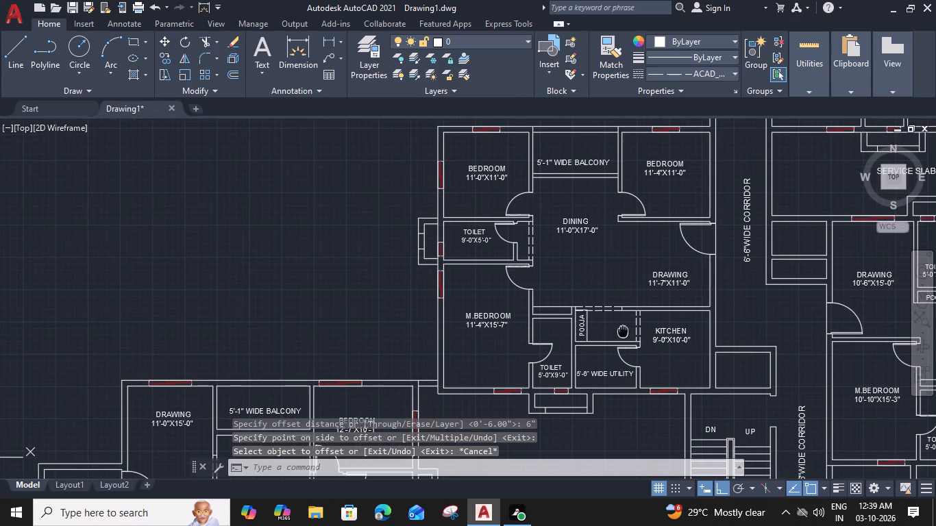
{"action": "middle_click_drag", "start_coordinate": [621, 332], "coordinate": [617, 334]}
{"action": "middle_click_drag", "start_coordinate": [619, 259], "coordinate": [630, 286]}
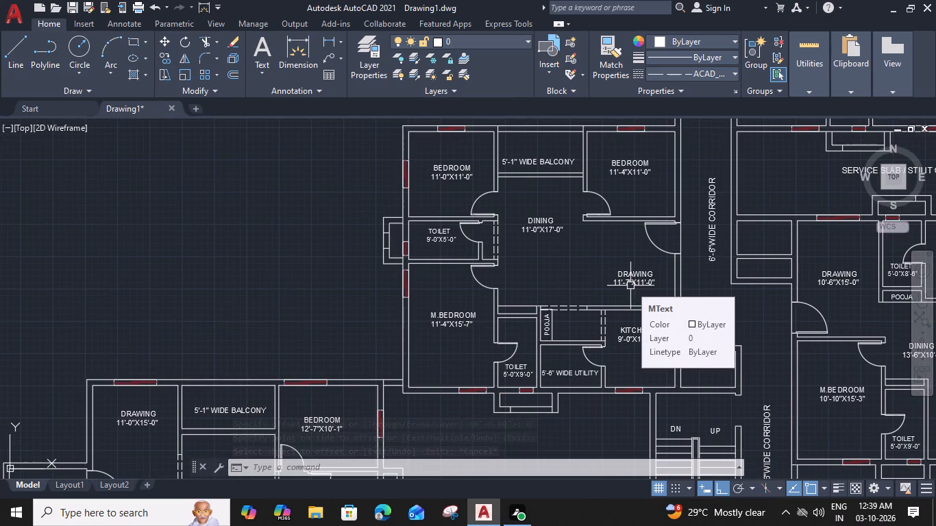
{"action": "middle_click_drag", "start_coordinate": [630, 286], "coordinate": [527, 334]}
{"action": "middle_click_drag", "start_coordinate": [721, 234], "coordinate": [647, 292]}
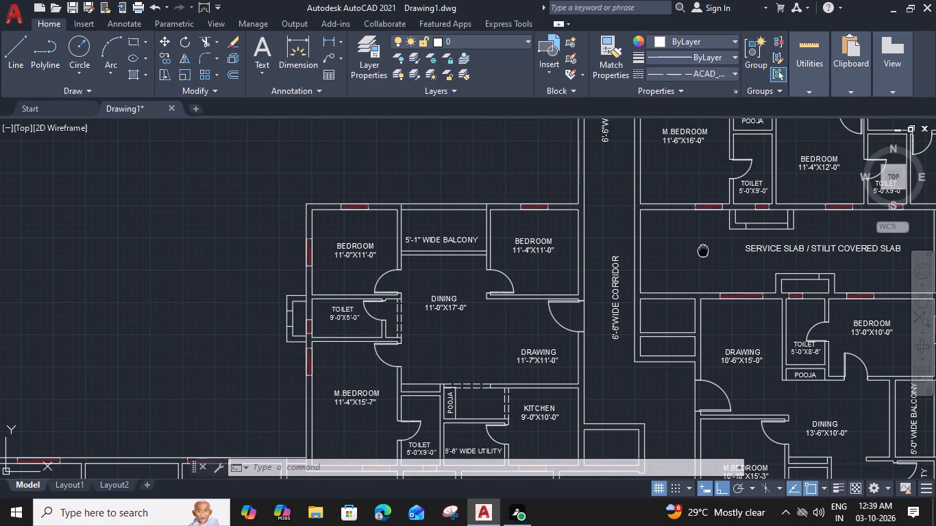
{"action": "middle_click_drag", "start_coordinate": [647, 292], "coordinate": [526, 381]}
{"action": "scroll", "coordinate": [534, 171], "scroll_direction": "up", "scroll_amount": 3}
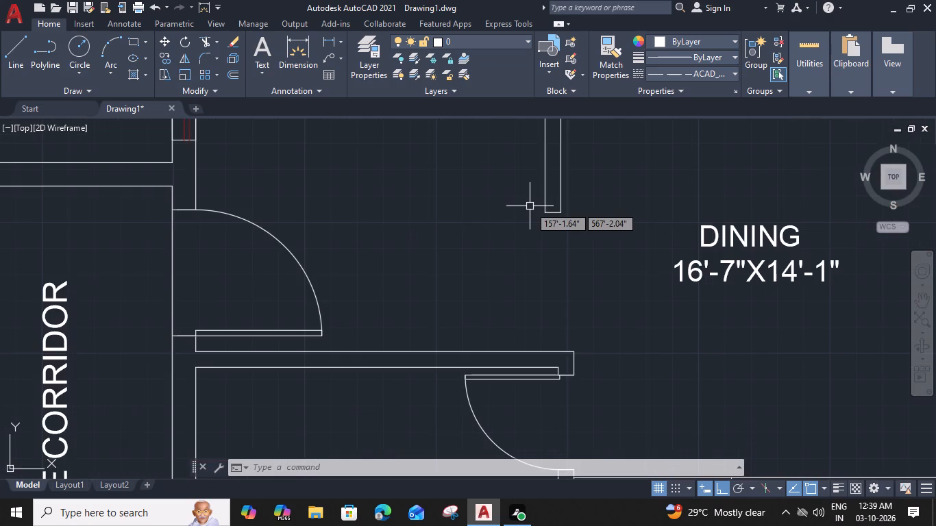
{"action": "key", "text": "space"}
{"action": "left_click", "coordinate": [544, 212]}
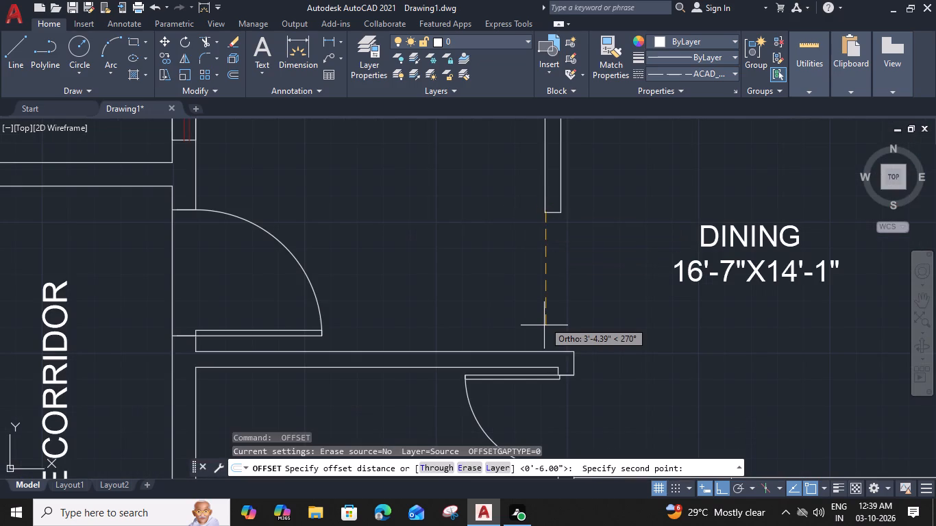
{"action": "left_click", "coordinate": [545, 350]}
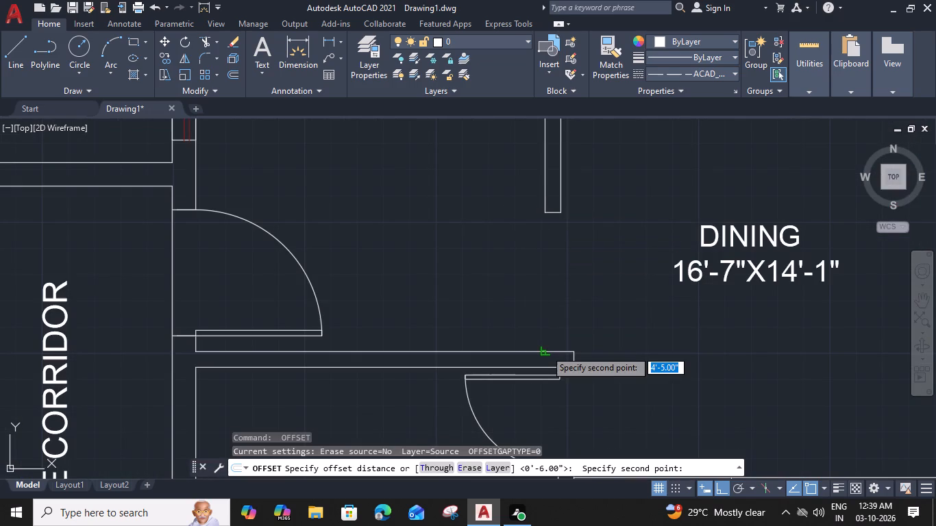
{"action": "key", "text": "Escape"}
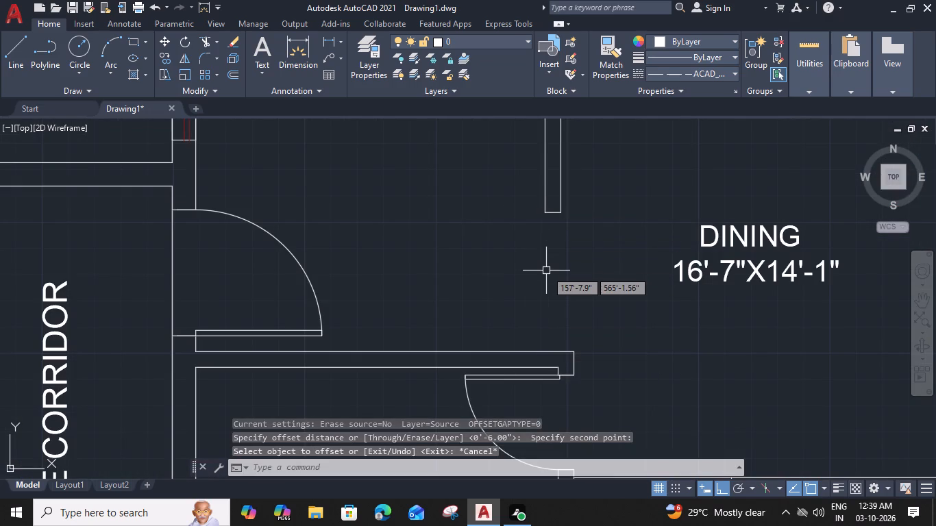
Draw a dashed line about 4'-5" long along the DRAWING-side wall face across the opening to the 16'-7"X14'-1" DINING.
{"action": "type", "text": "L"}
{"action": "key", "text": "space"}
{"action": "left_click", "coordinate": [545, 213]}
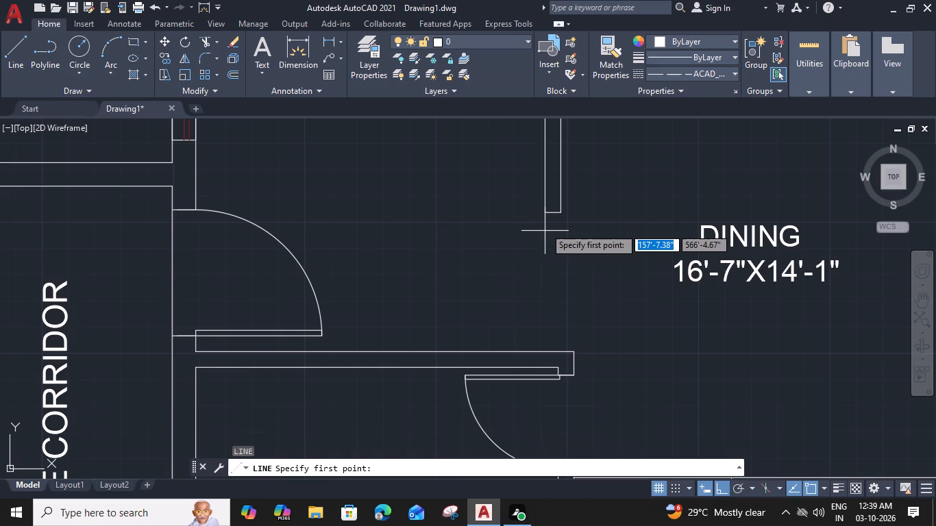
{"action": "left_click", "coordinate": [544, 349]}
{"action": "key", "text": "Escape"}
Offset the dashed line between the 11'-1"X15'-7" DRAWING and the 16'-7"X14'-1" DINING by 6" toward DINING.
{"action": "left_click", "coordinate": [548, 327]}
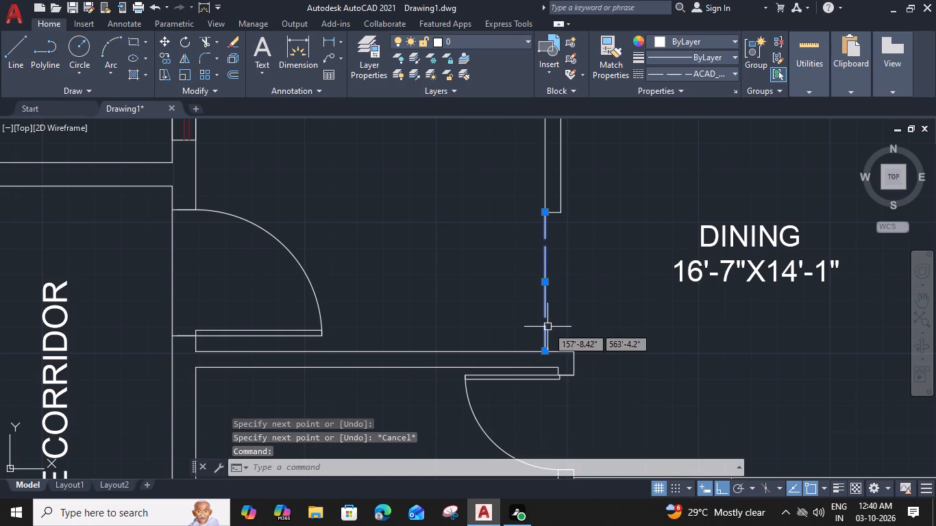
{"action": "type", "text": "O"}
{"action": "key", "text": "space"}
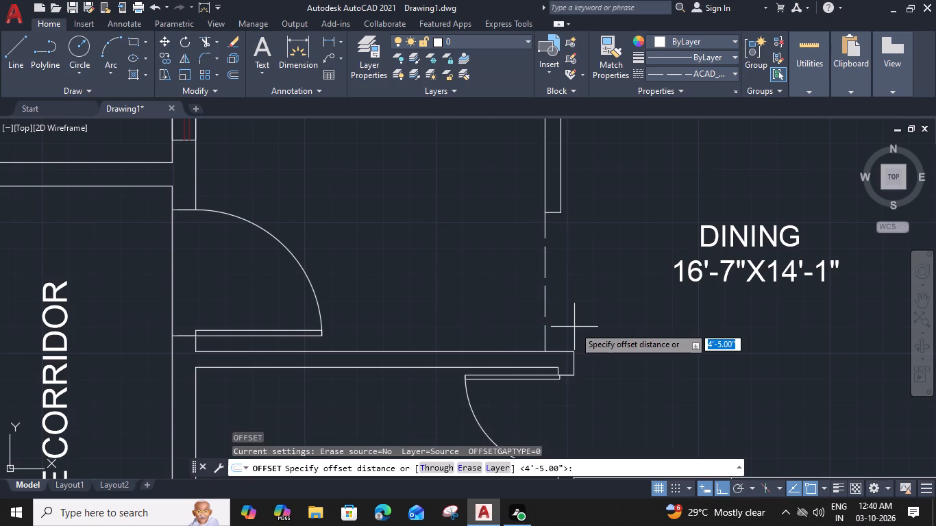
{"action": "key", "text": "6"}
{"action": "key", "text": "shift+quotedbl"}
{"action": "key", "text": "Return"}
{"action": "left_click", "coordinate": [574, 327]}
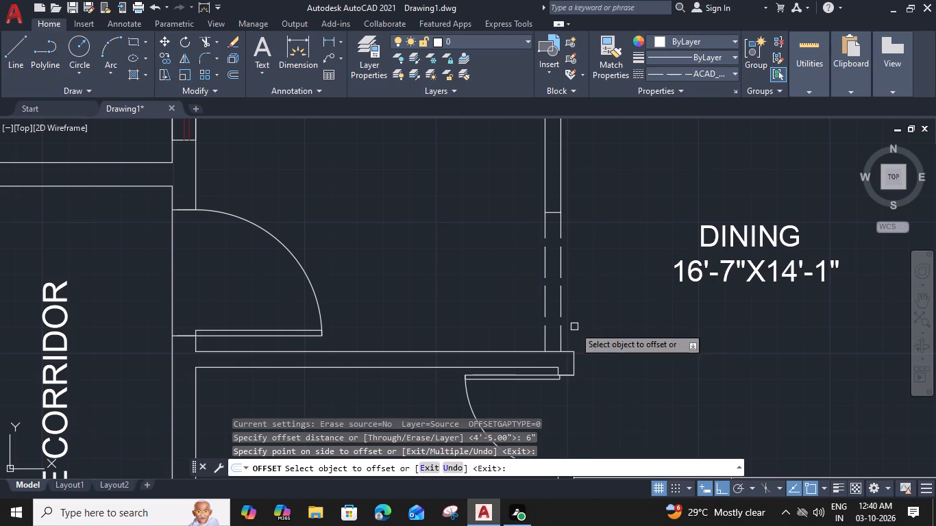
{"action": "key", "text": "Escape"}
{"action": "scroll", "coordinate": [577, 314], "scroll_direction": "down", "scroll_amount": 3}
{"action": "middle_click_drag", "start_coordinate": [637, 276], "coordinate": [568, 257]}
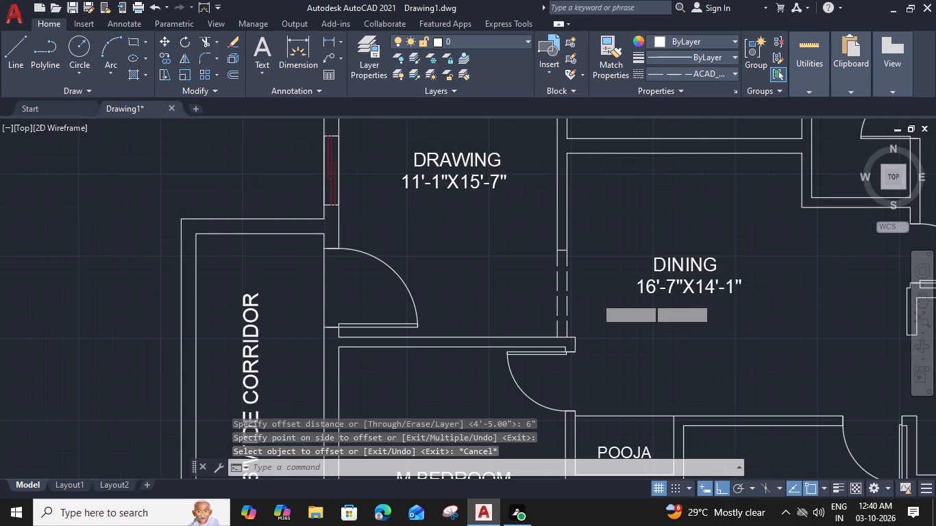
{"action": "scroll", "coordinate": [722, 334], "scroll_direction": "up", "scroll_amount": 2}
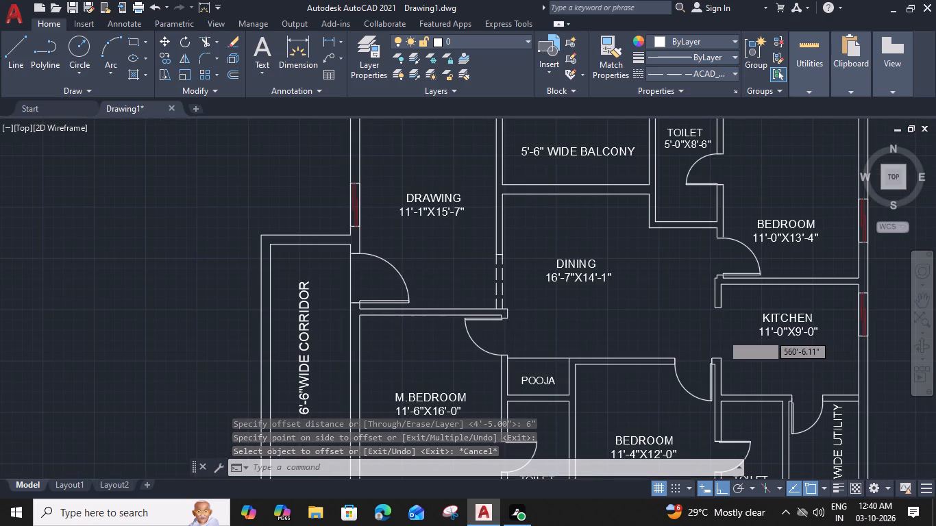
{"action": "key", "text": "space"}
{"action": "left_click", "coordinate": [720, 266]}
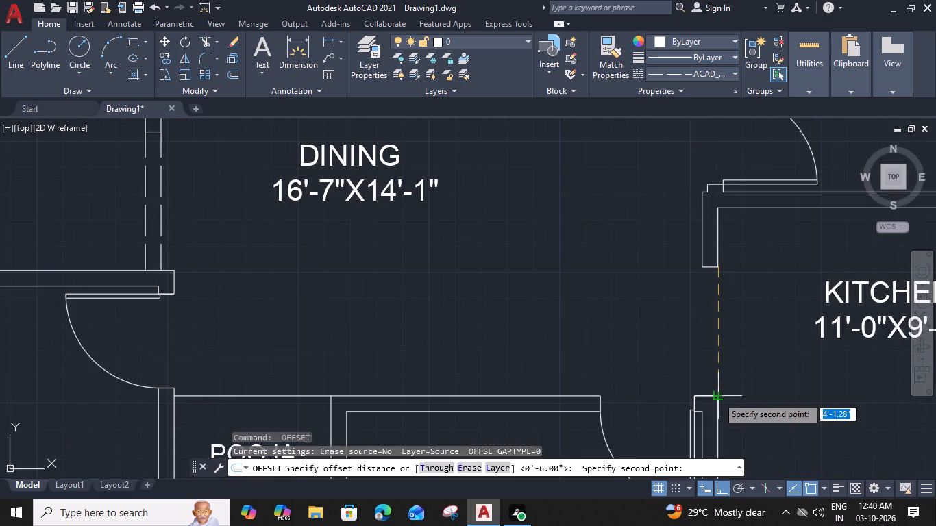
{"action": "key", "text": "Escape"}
Draw two parallel dashed lines about 4'-1" long across the opening between the 16'-7"X14'-1" DINING and the 11'-0"X9'-0" KITCHEN.
{"action": "type", "text": "L"}
{"action": "key", "text": "space"}
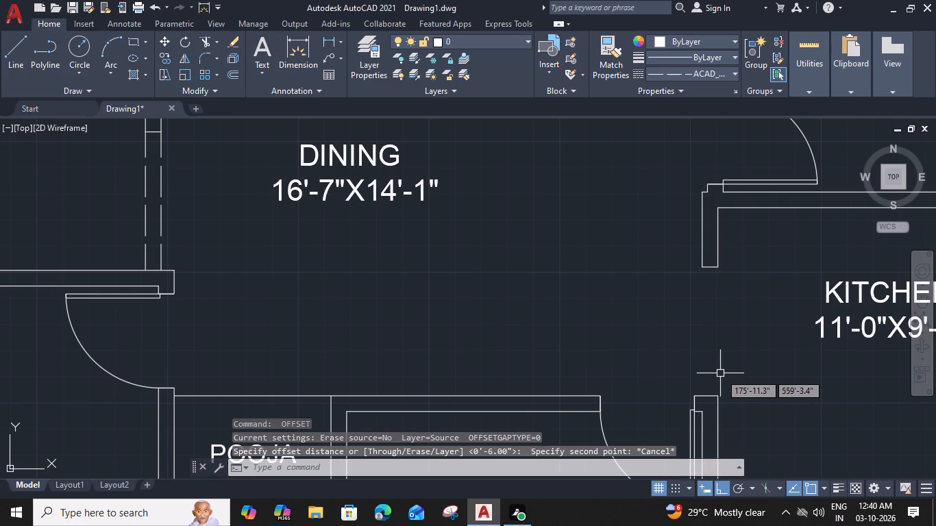
{"action": "left_click", "coordinate": [719, 266]}
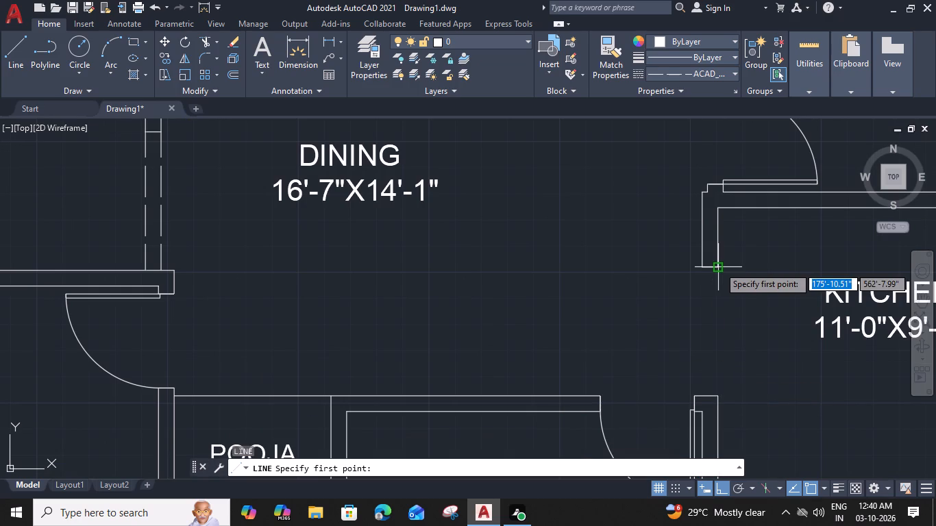
{"action": "left_click", "coordinate": [720, 396]}
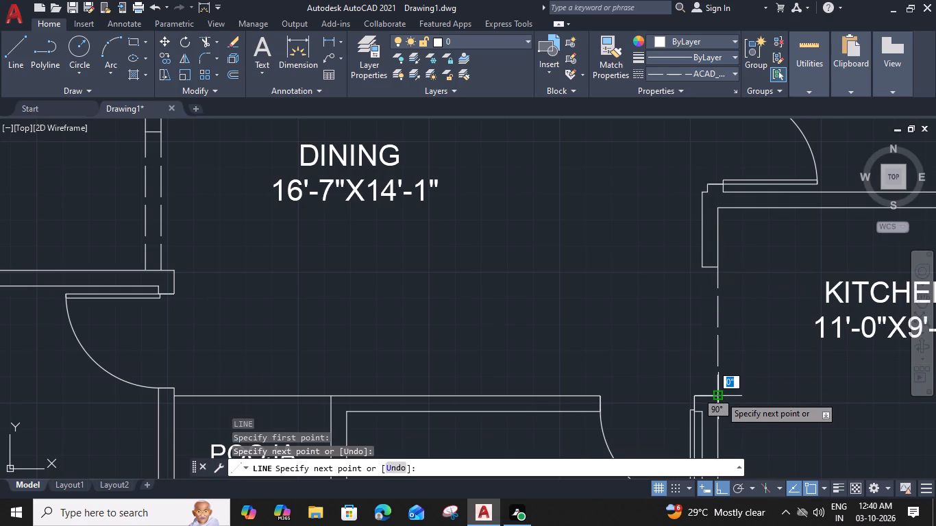
{"action": "key", "text": "space"}
{"action": "key", "text": "space"}
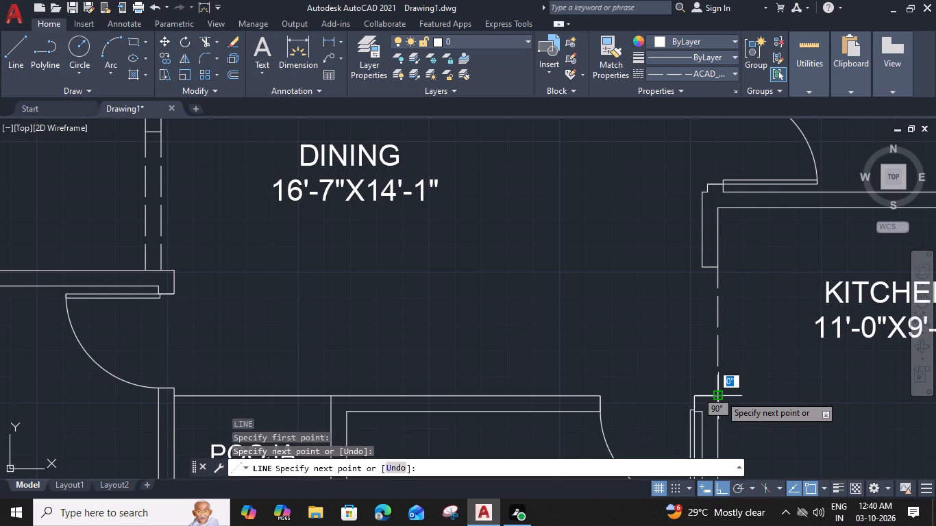
{"action": "left_click", "coordinate": [705, 264]}
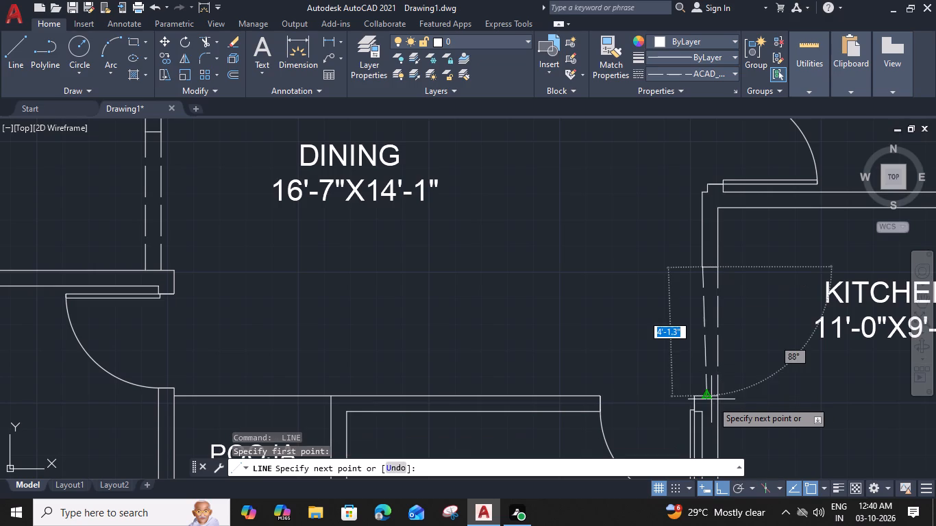
{"action": "scroll", "coordinate": [706, 397], "scroll_direction": "up", "scroll_amount": 4}
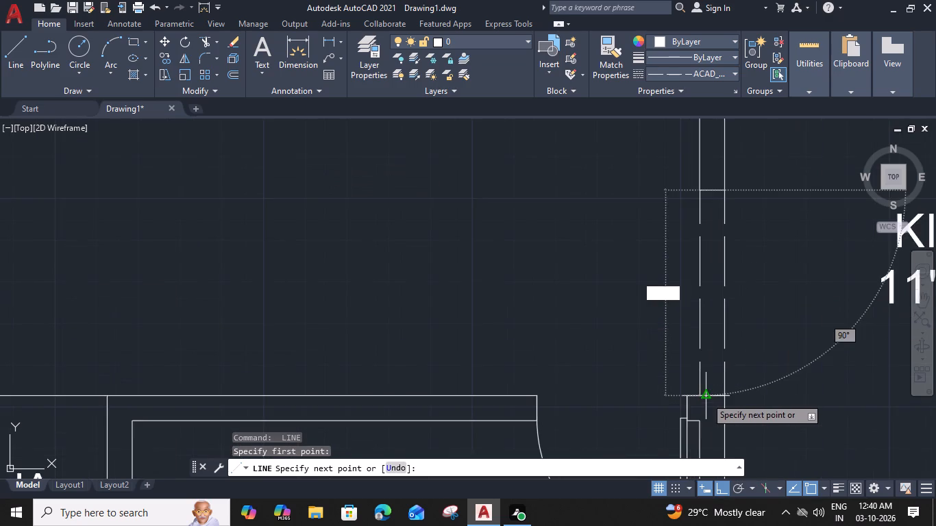
{"action": "left_click", "coordinate": [687, 396]}
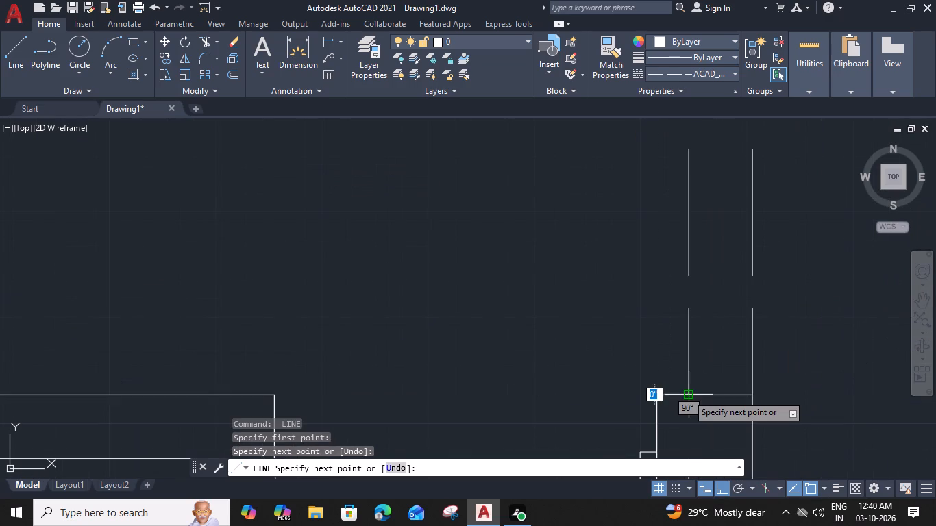
{"action": "key", "text": "space"}
Draw two dashed lines from the POOJA wall corners near the 5'-0"X8'-6" TOILET to the M.BEDROOM wall, between the 10'-6"X15'-0" DRAWING and DINING.
{"action": "scroll", "coordinate": [688, 391], "scroll_direction": "down", "scroll_amount": 7}
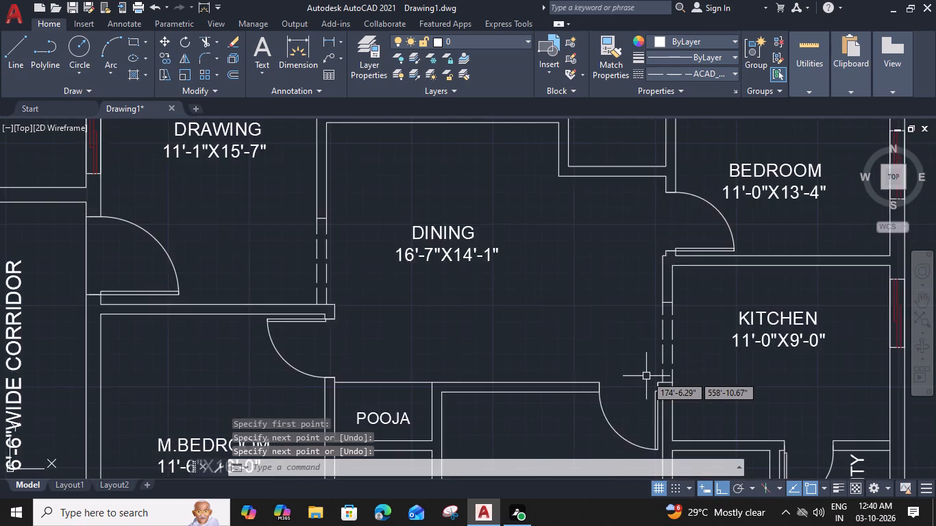
{"action": "middle_click_drag", "start_coordinate": [646, 375], "coordinate": [705, 246]}
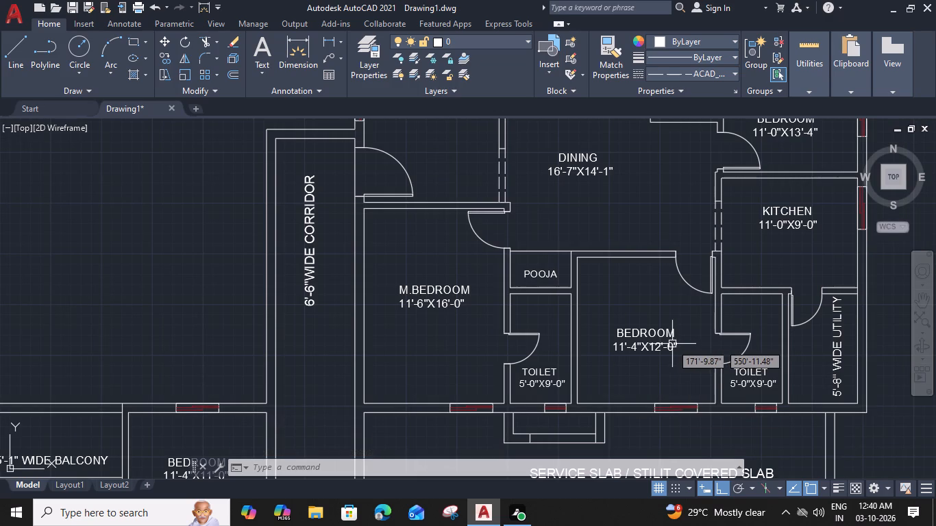
{"action": "middle_click_drag", "start_coordinate": [615, 357], "coordinate": [630, 125]}
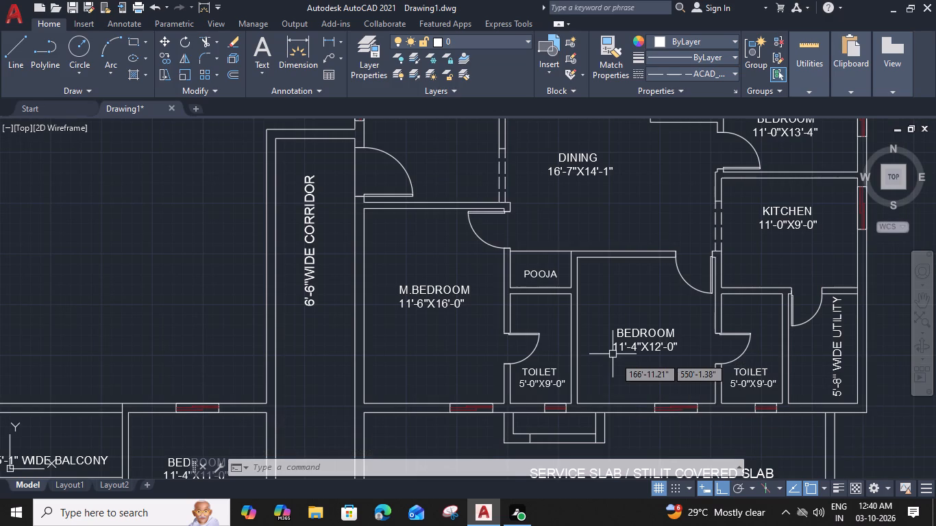
{"action": "middle_click_drag", "start_coordinate": [595, 358], "coordinate": [626, 182]}
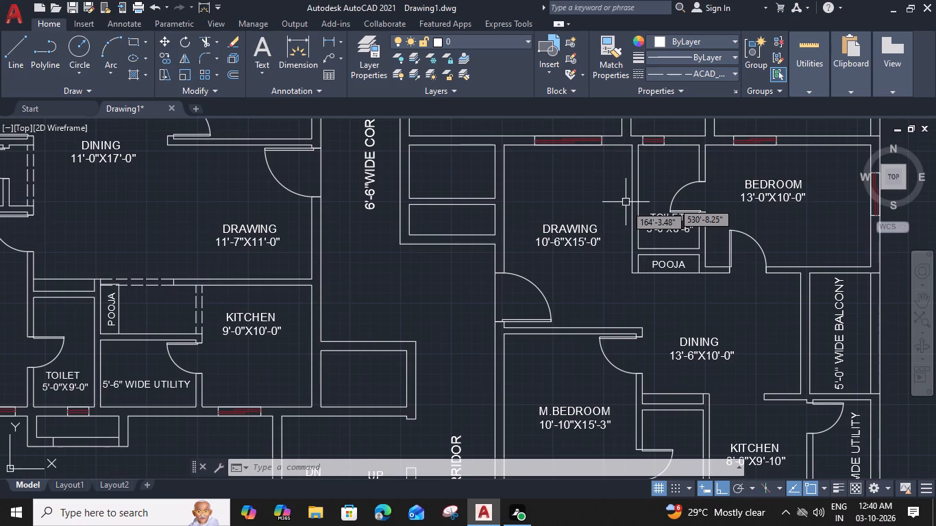
{"action": "scroll", "coordinate": [632, 308], "scroll_direction": "up", "scroll_amount": 2}
{"action": "key", "text": "space"}
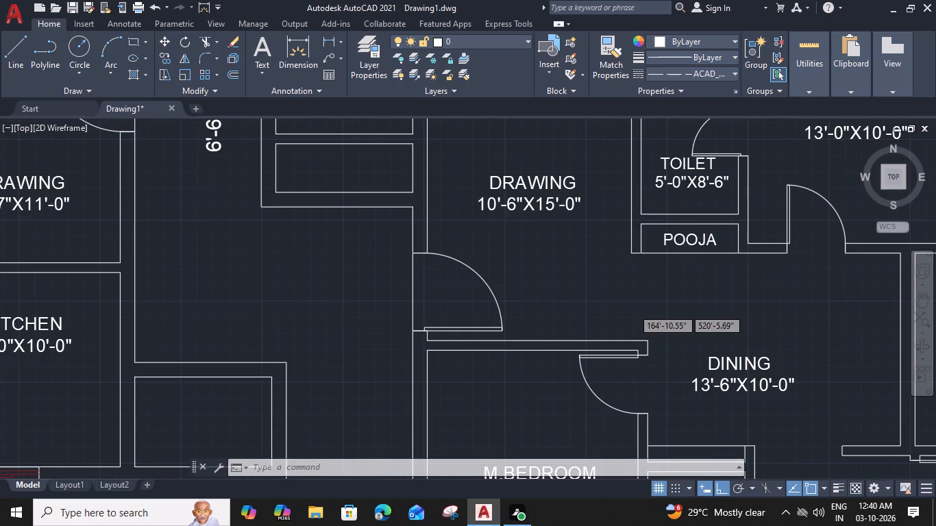
{"action": "left_click", "coordinate": [631, 220]}
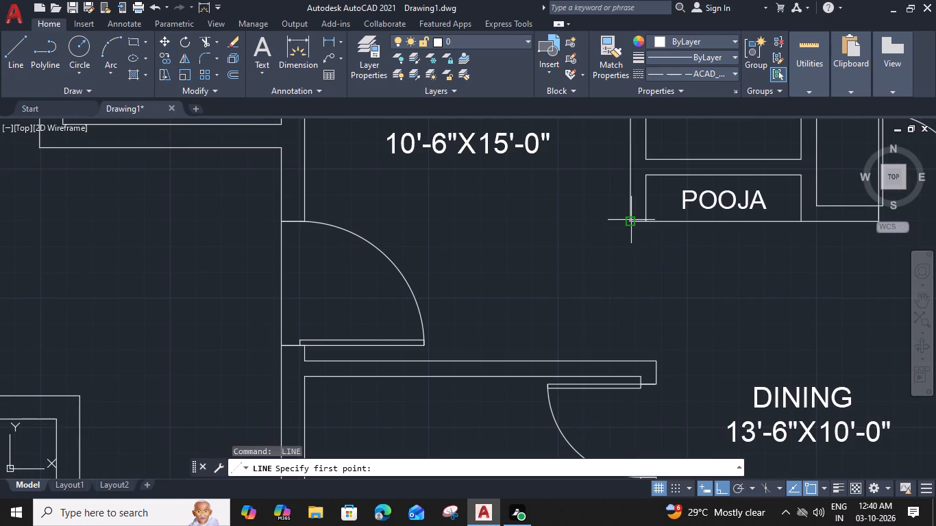
{"action": "left_click", "coordinate": [631, 359]}
{"action": "key", "text": "space"}
{"action": "key", "text": "space"}
{"action": "left_click", "coordinate": [648, 222]}
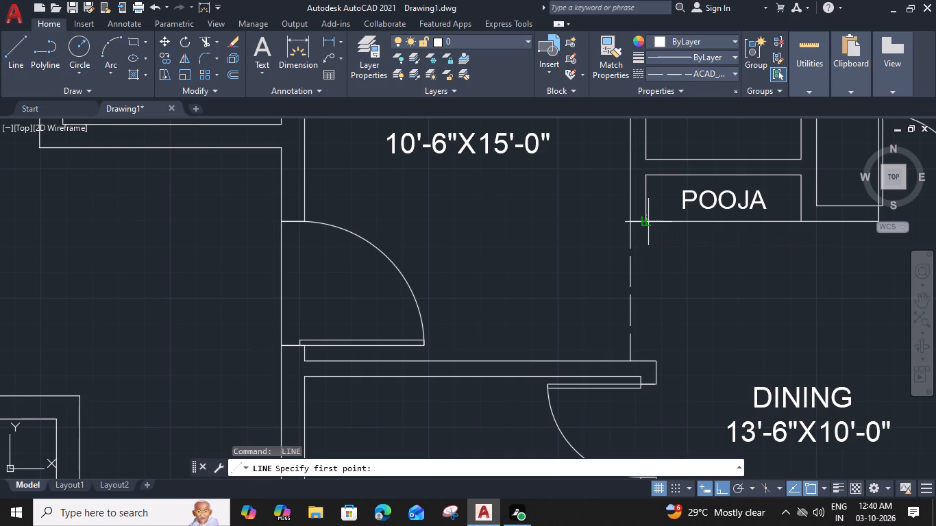
{"action": "left_click", "coordinate": [646, 362]}
{"action": "key", "text": "space"}
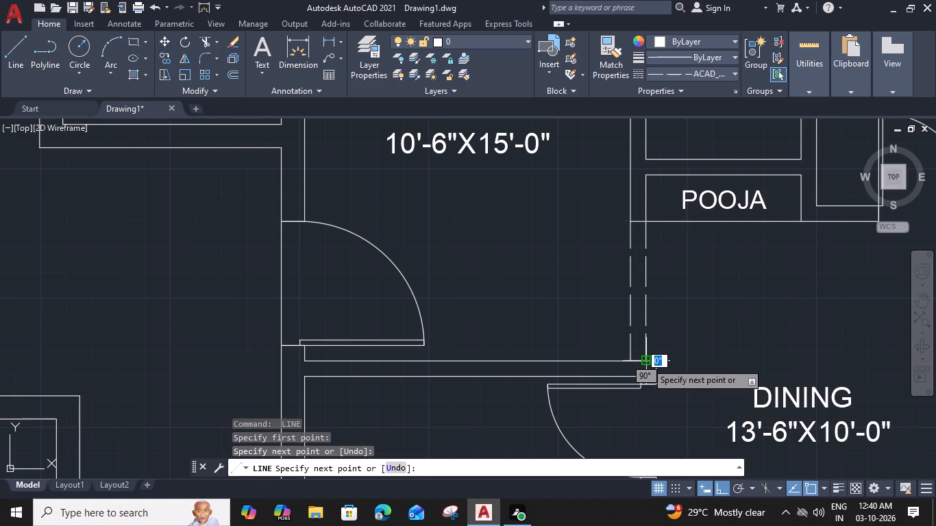
Draw two parallel dashed lines along the wall faces across the opening between the 13'-6"X10'-0" DINING and the 8'-0"X9'-10" KITCHEN.
{"action": "scroll", "coordinate": [647, 362], "scroll_direction": "down", "scroll_amount": 3}
{"action": "middle_click_drag", "start_coordinate": [708, 370], "coordinate": [509, 182]}
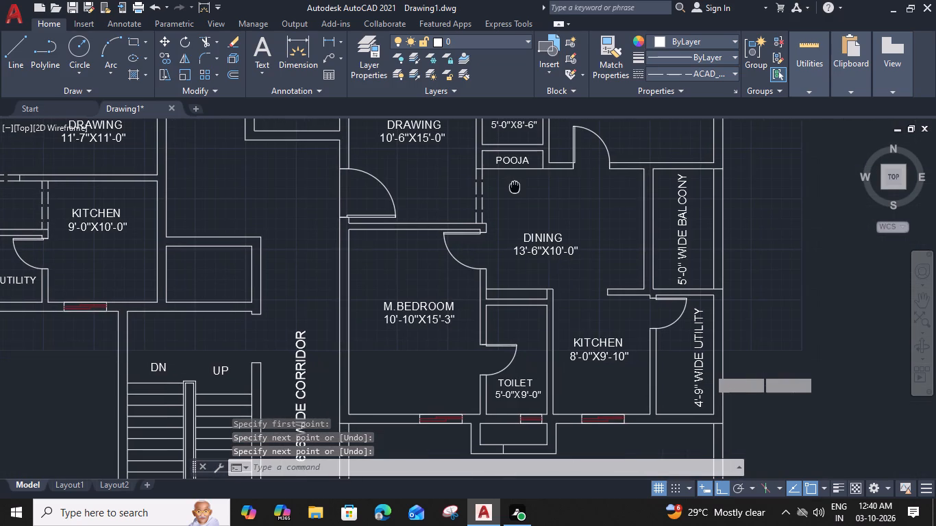
{"action": "scroll", "coordinate": [568, 246], "scroll_direction": "up", "scroll_amount": 2}
{"action": "key", "text": "space"}
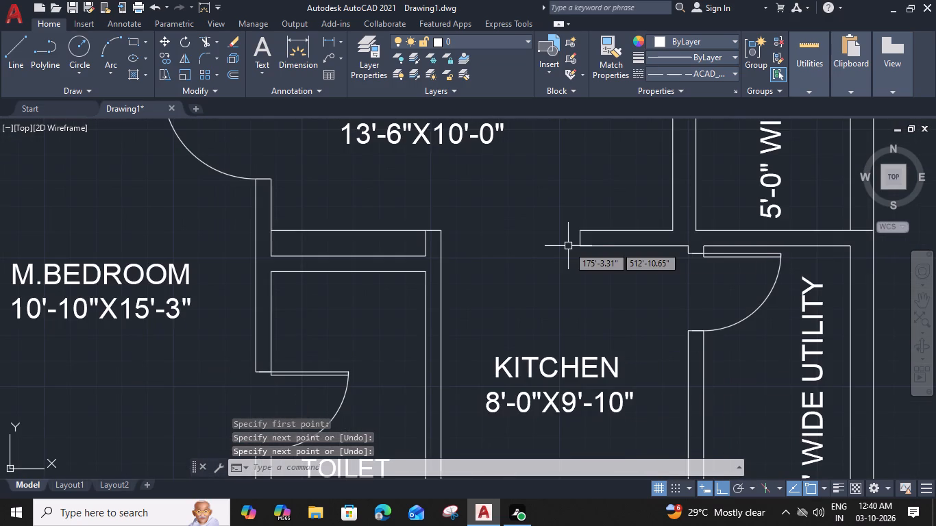
{"action": "left_click", "coordinate": [580, 245]}
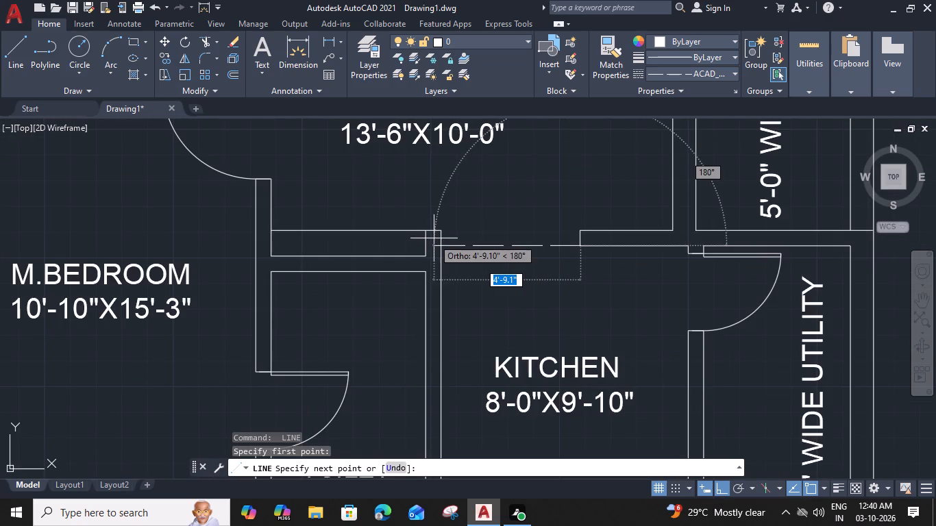
{"action": "left_click", "coordinate": [442, 245]}
{"action": "key", "text": "space"}
{"action": "middle_click_drag", "start_coordinate": [554, 241], "coordinate": [676, 269]}
{"action": "key", "text": "space"}
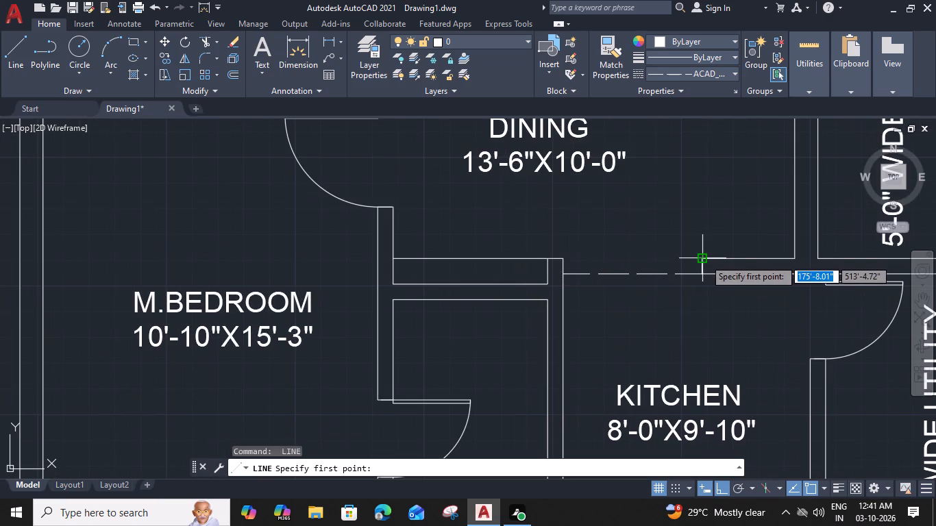
{"action": "left_click", "coordinate": [704, 259]}
{"action": "left_click", "coordinate": [565, 258]}
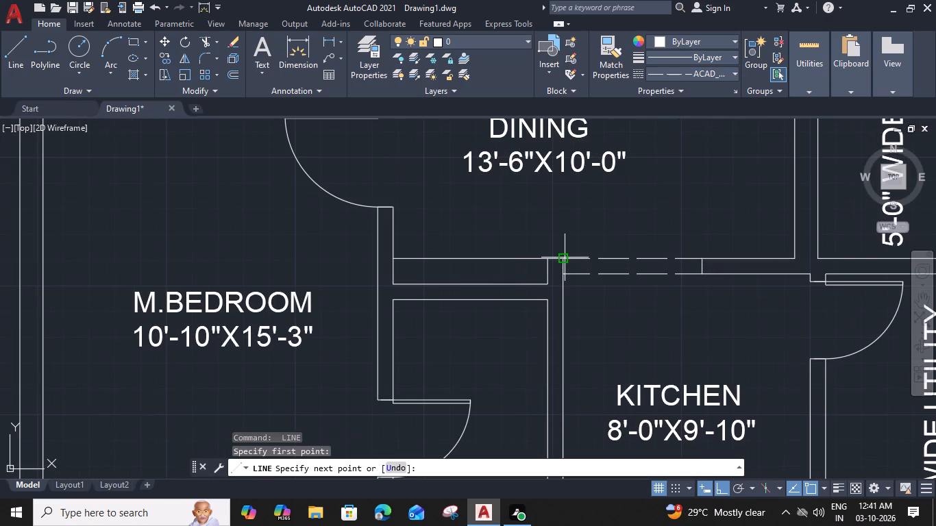
{"action": "key", "text": "space"}
In the flat beyond the SERVICE SLAB, draw two dashed lines between DRAWING and DINING, from the POOJA wall corners to the M.BEDROOM wall.
{"action": "scroll", "coordinate": [563, 257], "scroll_direction": "down", "scroll_amount": 3}
{"action": "middle_click_drag", "start_coordinate": [572, 353], "coordinate": [565, 258]}
{"action": "middle_click_drag", "start_coordinate": [565, 258], "coordinate": [637, 255]}
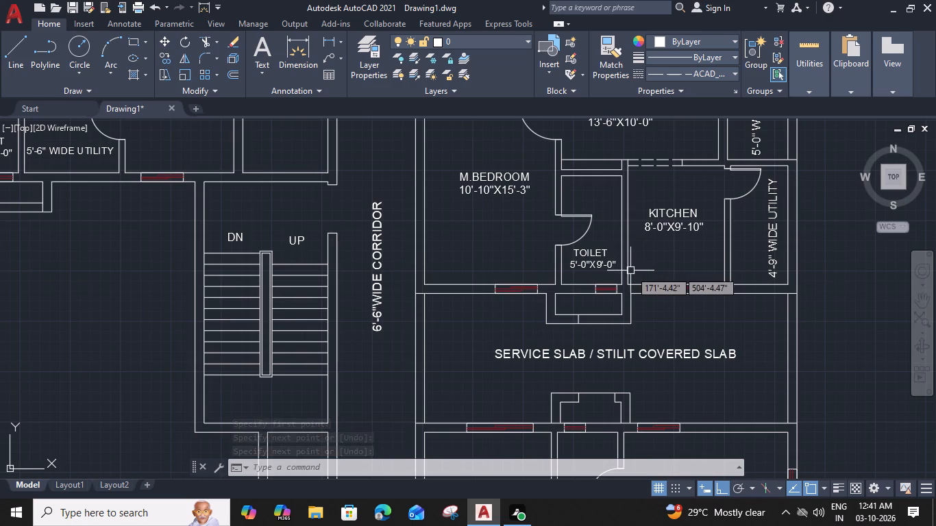
{"action": "middle_click_drag", "start_coordinate": [621, 349], "coordinate": [661, 253]}
{"action": "middle_click_drag", "start_coordinate": [624, 362], "coordinate": [635, 257]}
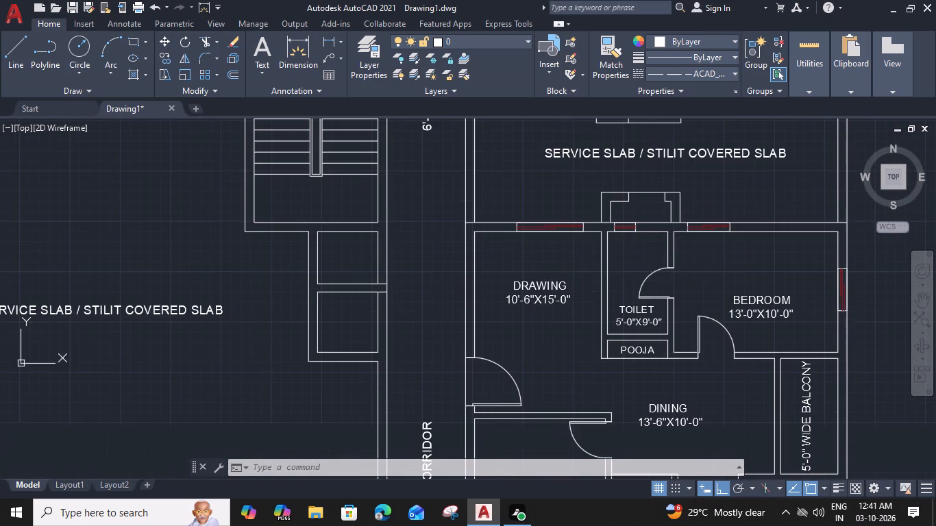
{"action": "middle_click_drag", "start_coordinate": [606, 381], "coordinate": [606, 351]}
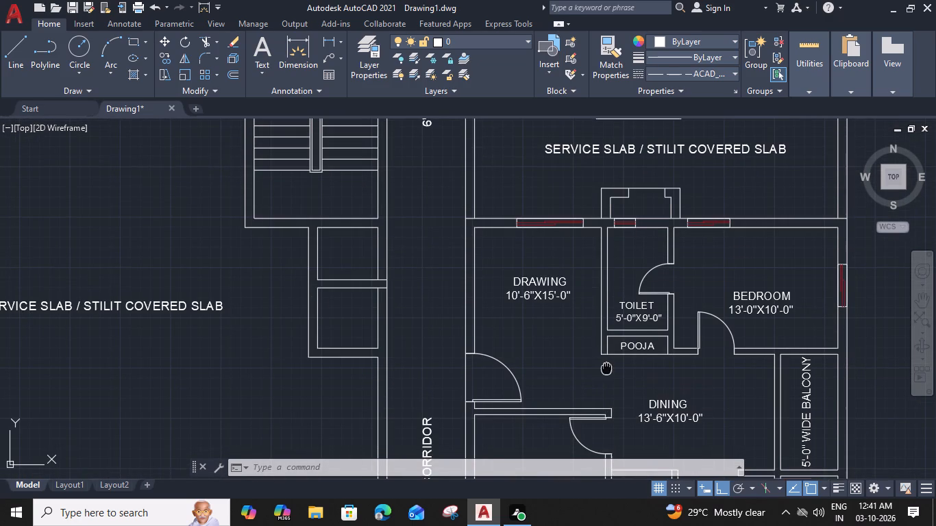
{"action": "middle_click_drag", "start_coordinate": [606, 351], "coordinate": [606, 321]}
{"action": "scroll", "coordinate": [606, 329], "scroll_direction": "up", "scroll_amount": 2}
{"action": "key", "text": "space"}
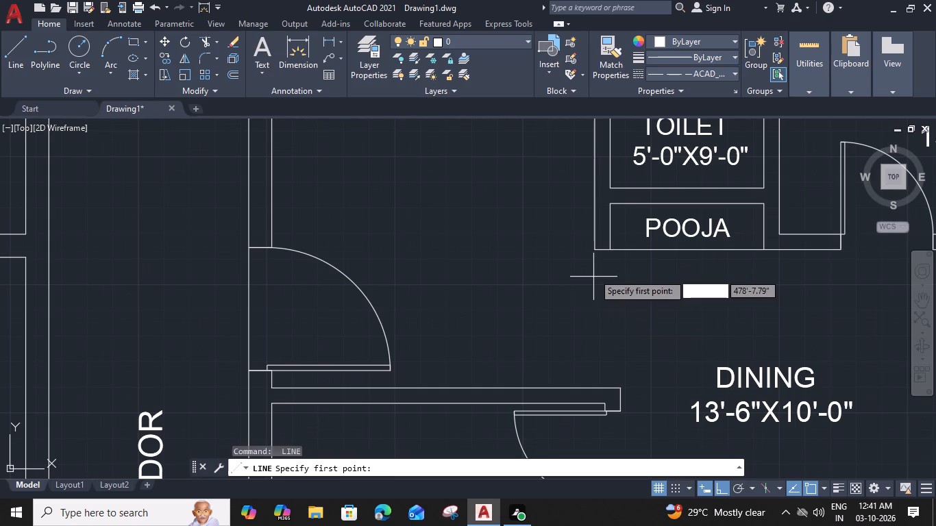
{"action": "left_click", "coordinate": [593, 249]}
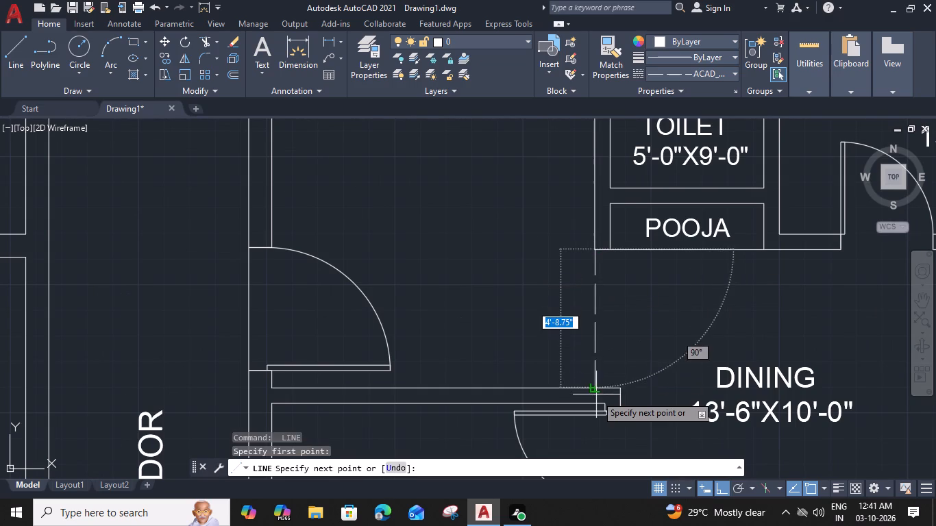
{"action": "left_click", "coordinate": [596, 390]}
{"action": "key", "text": "space"}
{"action": "key", "text": "space"}
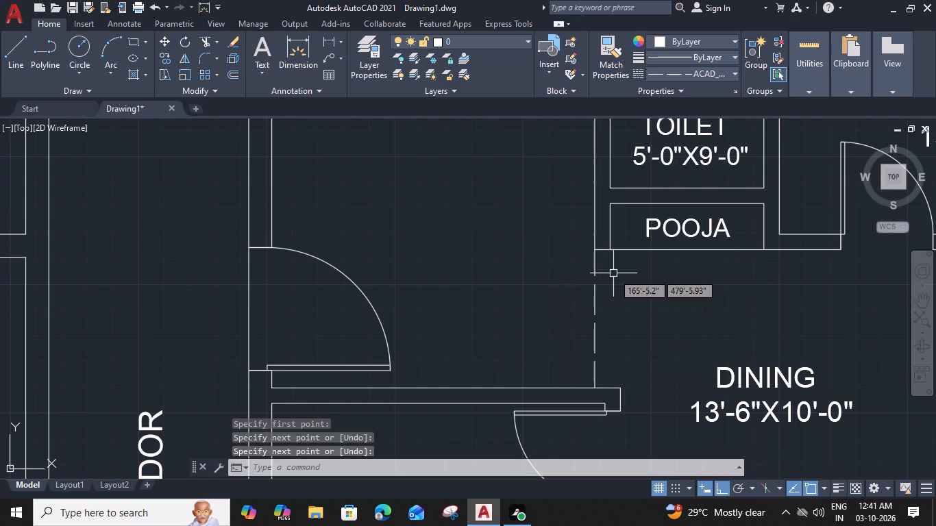
{"action": "left_click", "coordinate": [612, 253]}
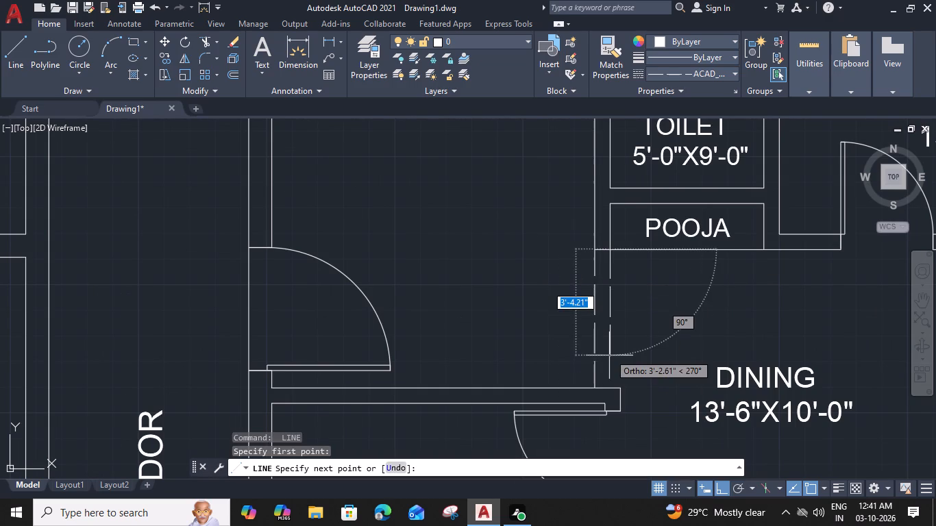
{"action": "left_click", "coordinate": [610, 392]}
{"action": "key", "text": "space"}
Draw two parallel dashed lines along the wall faces across the opening between the 13'-6"X10'-0" DINING and the 8'-0"X10'-2" KITCHEN.
{"action": "scroll", "coordinate": [612, 385], "scroll_direction": "down", "scroll_amount": 3}
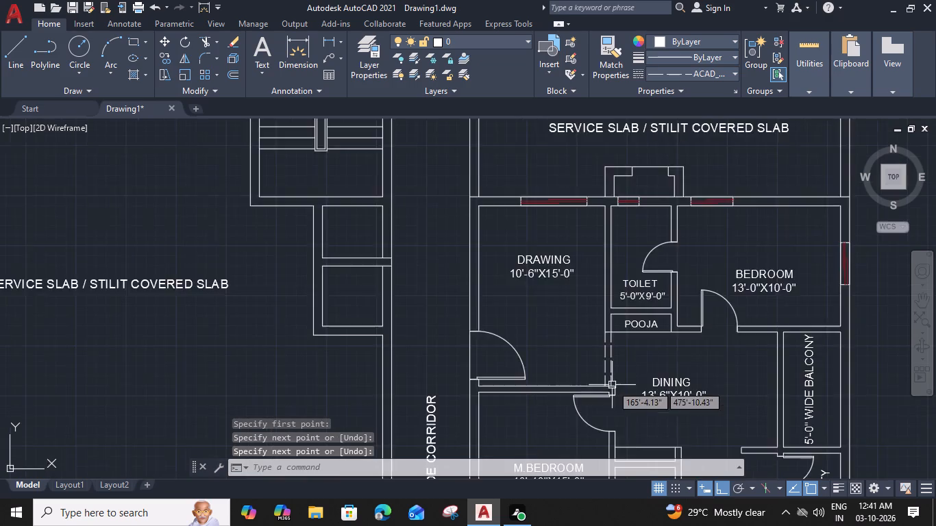
{"action": "middle_click_drag", "start_coordinate": [615, 395], "coordinate": [565, 211]}
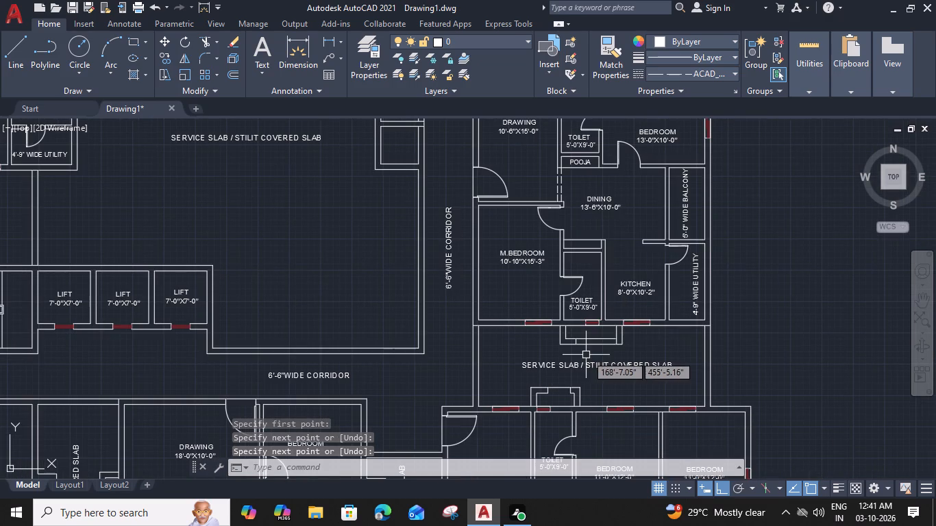
{"action": "middle_click_drag", "start_coordinate": [635, 228], "coordinate": [641, 281]}
{"action": "key", "text": "space"}
{"action": "scroll", "coordinate": [641, 294], "scroll_direction": "up", "scroll_amount": 3}
{"action": "left_click", "coordinate": [672, 281]}
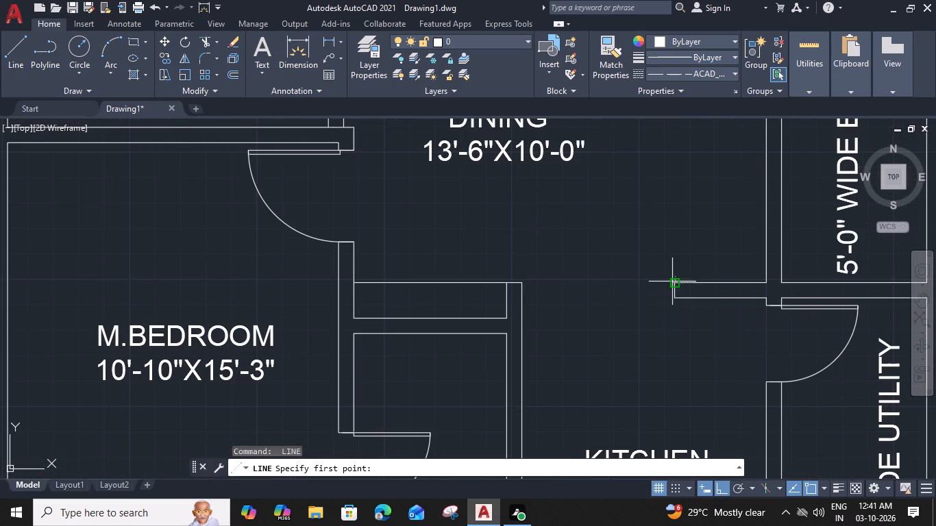
{"action": "left_click", "coordinate": [521, 282]}
{"action": "key", "text": "space"}
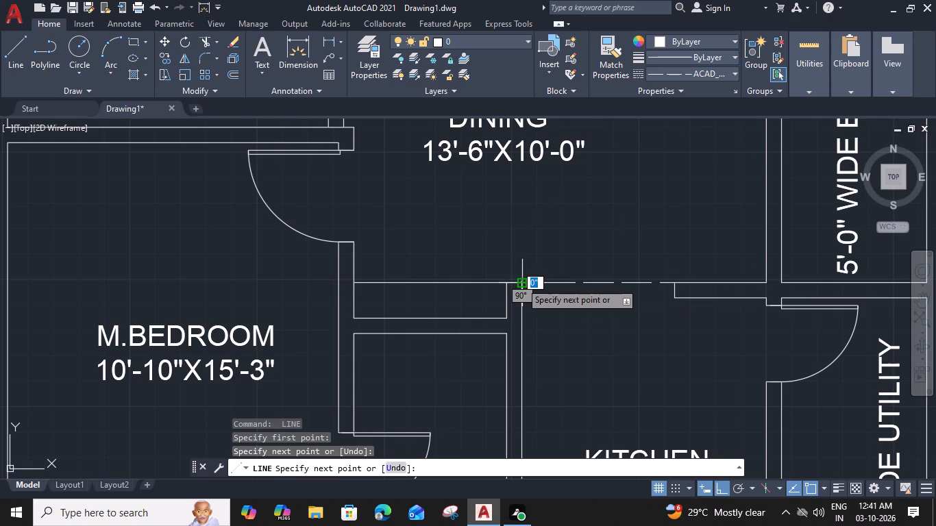
{"action": "key", "text": "space"}
{"action": "left_click", "coordinate": [674, 299]}
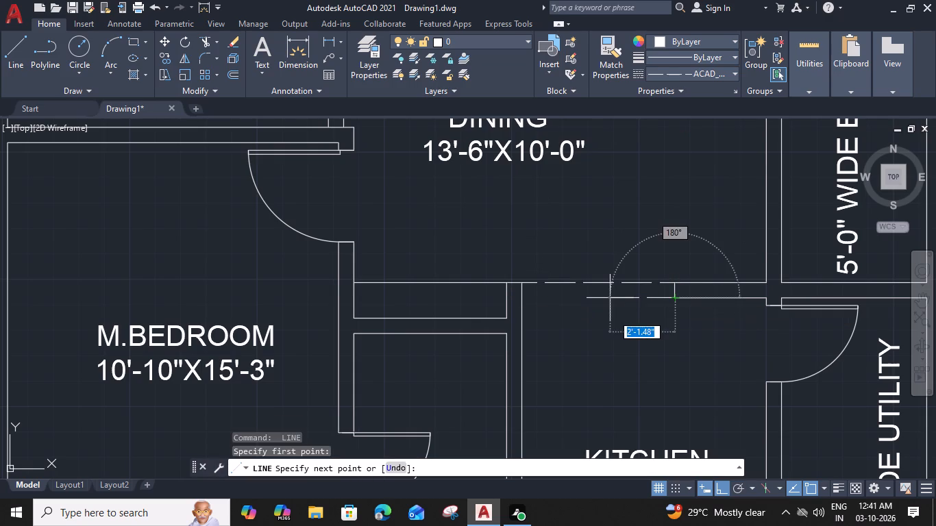
{"action": "left_click", "coordinate": [522, 297]}
{"action": "key", "text": "space"}
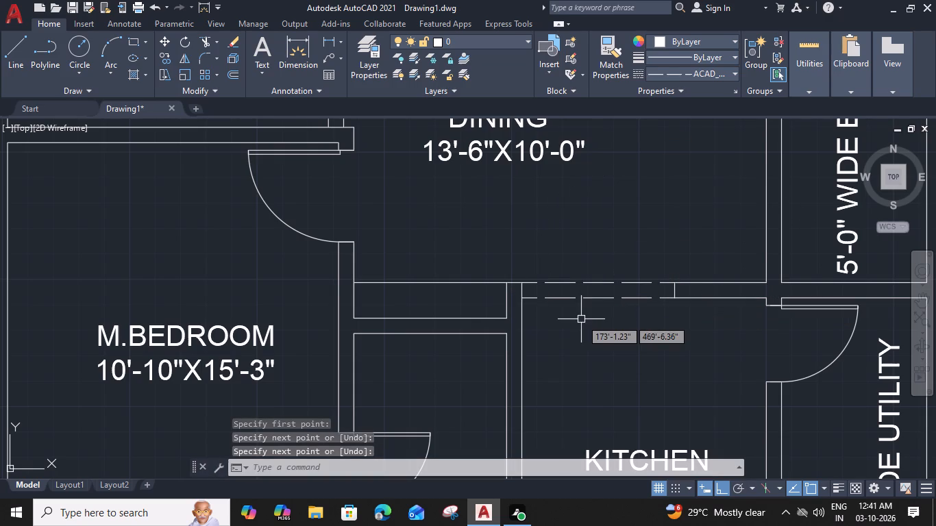
Draw two dashed lines about 4'-3" long from the POOJA wall corners to the M.BEDROOM wall, between the 11'-1"X16'-9" DRAWING and DINING.
{"action": "scroll", "coordinate": [581, 319], "scroll_direction": "down", "scroll_amount": 2}
{"action": "middle_click_drag", "start_coordinate": [582, 320], "coordinate": [661, 164]}
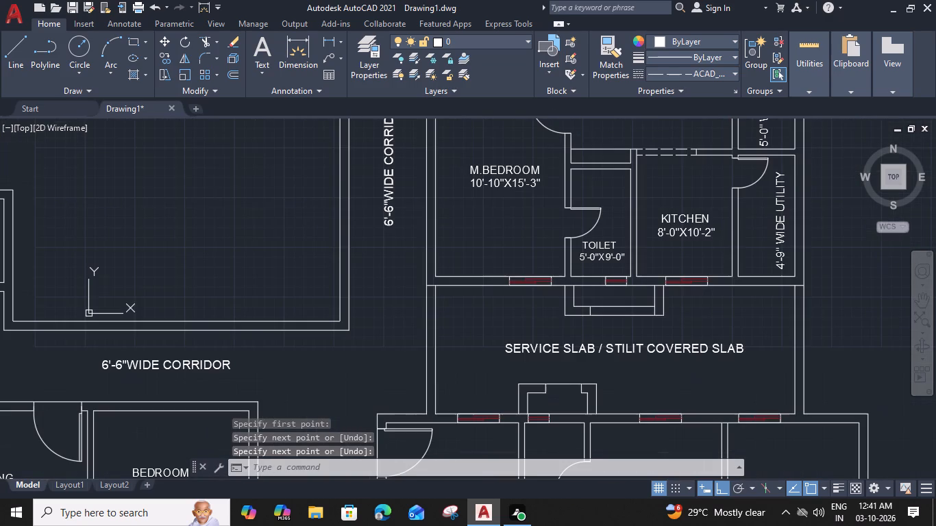
{"action": "middle_click_drag", "start_coordinate": [632, 355], "coordinate": [662, 176]}
{"action": "middle_click_drag", "start_coordinate": [661, 308], "coordinate": [663, 232]}
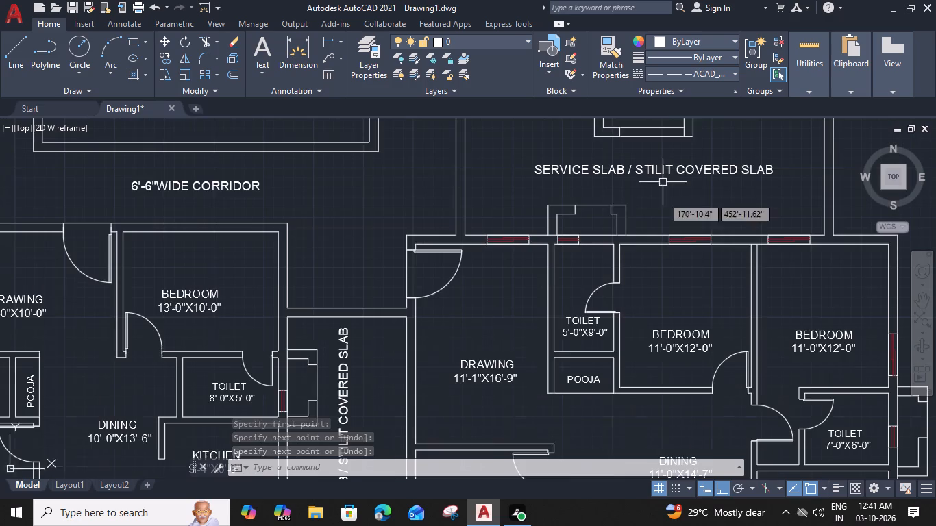
{"action": "middle_click_drag", "start_coordinate": [663, 232], "coordinate": [665, 173]}
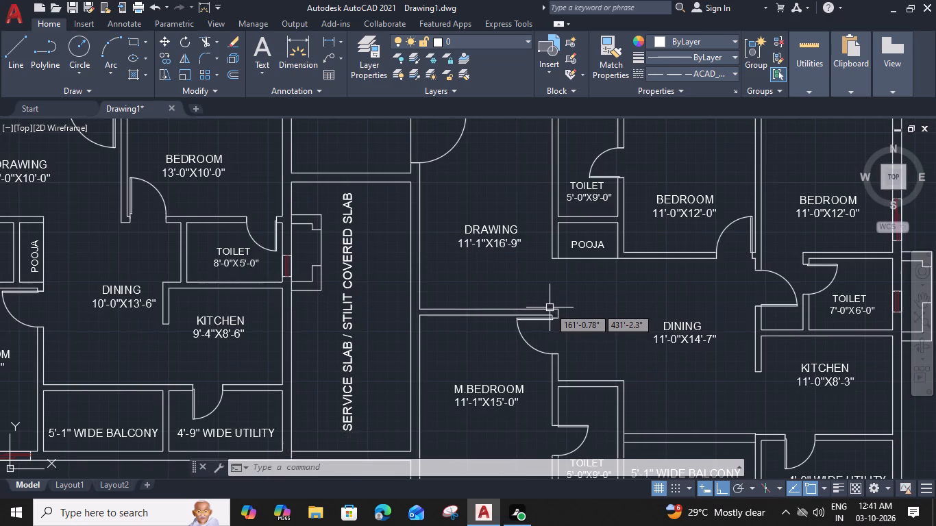
{"action": "key", "text": "space"}
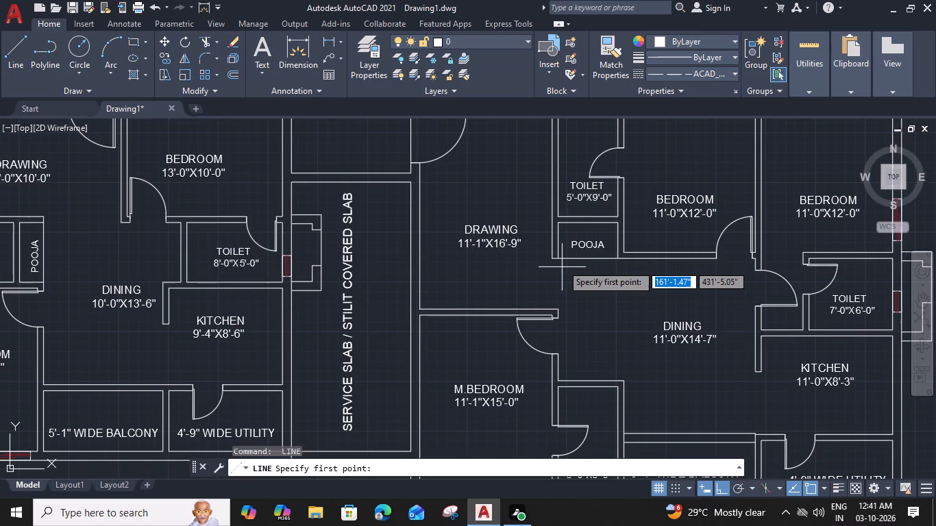
{"action": "left_click", "coordinate": [556, 257]}
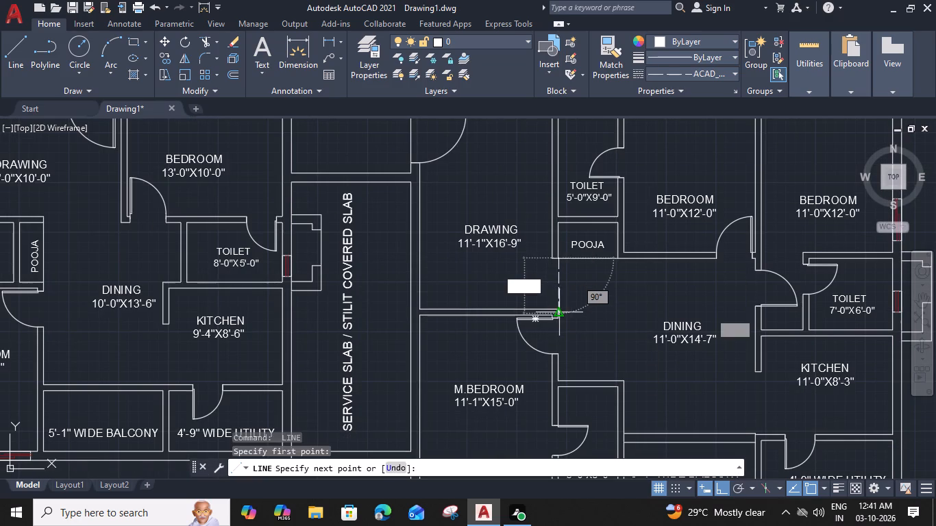
{"action": "left_click", "coordinate": [559, 308]}
{"action": "key", "text": "space"}
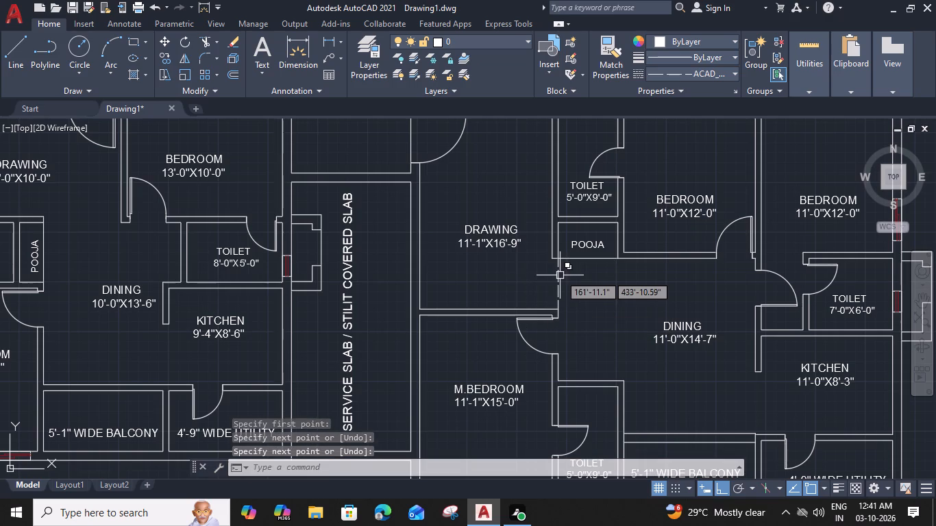
{"action": "scroll", "coordinate": [557, 266], "scroll_direction": "up", "scroll_amount": 2}
{"action": "key", "text": "space"}
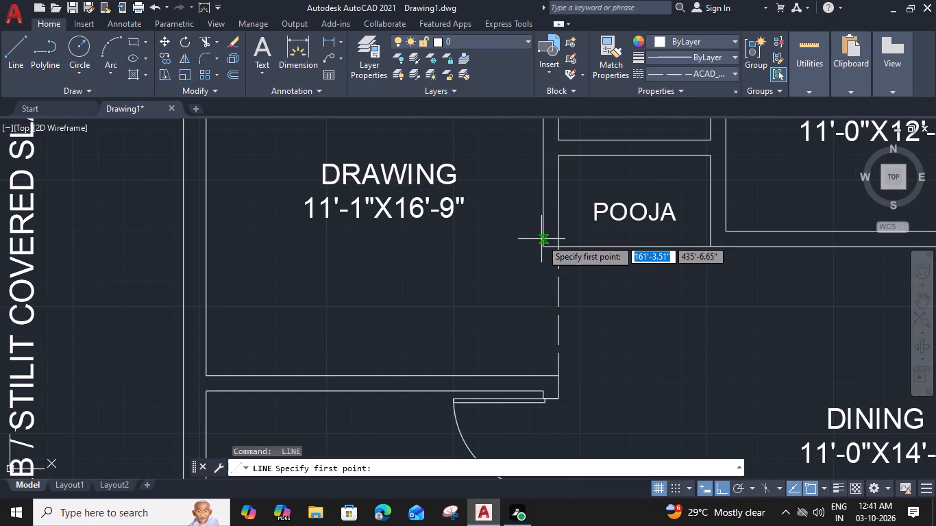
{"action": "left_click", "coordinate": [543, 247]}
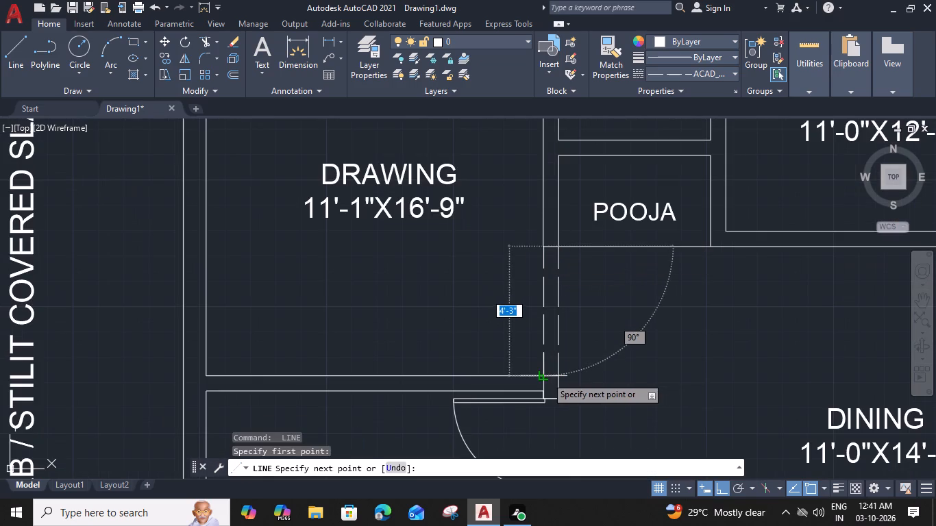
{"action": "left_click", "coordinate": [545, 375]}
{"action": "key", "text": "space"}
Draw two parallel dashed lines about 5'-3" long across the opening between the 11'-0"X14'-7" DINING and the 11'-0"X8'-3" KITCHEN.
{"action": "scroll", "coordinate": [551, 355], "scroll_direction": "down", "scroll_amount": 3}
{"action": "middle_click_drag", "start_coordinate": [591, 385], "coordinate": [591, 358]}
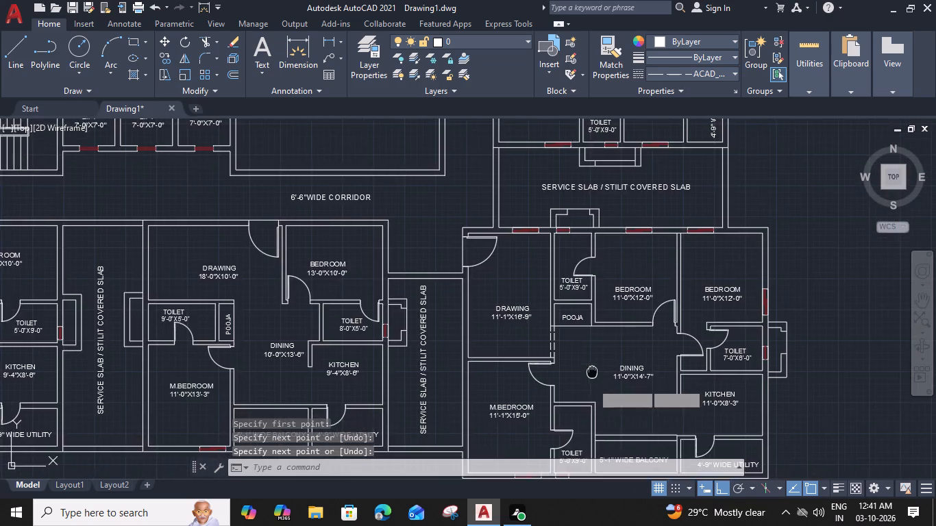
{"action": "middle_click_drag", "start_coordinate": [591, 358], "coordinate": [550, 258]}
{"action": "key", "text": "space"}
{"action": "scroll", "coordinate": [638, 278], "scroll_direction": "up", "scroll_amount": 2}
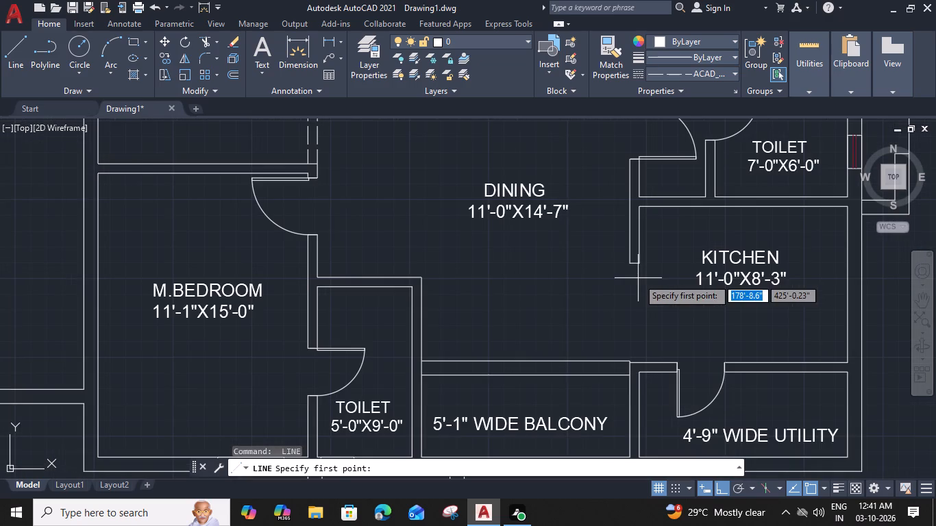
{"action": "left_click", "coordinate": [640, 266]}
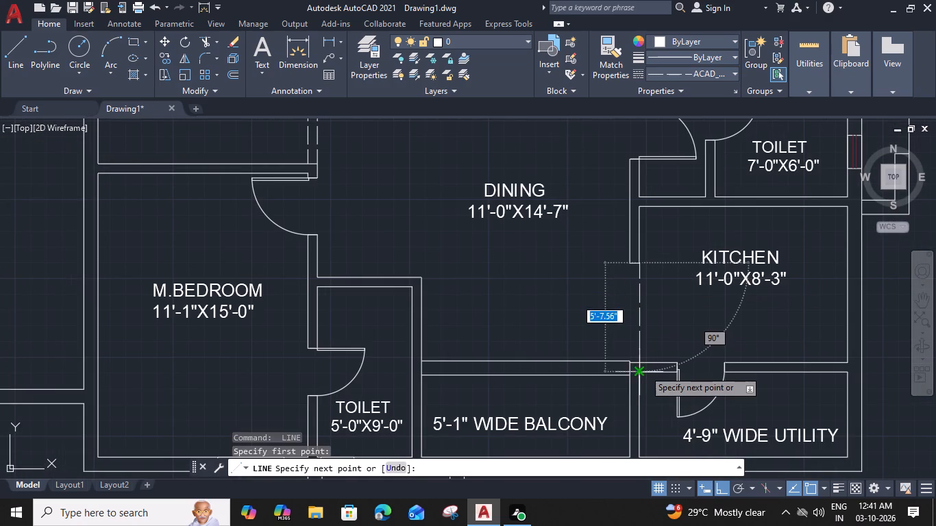
{"action": "left_click", "coordinate": [641, 361]}
{"action": "key", "text": "space"}
{"action": "key", "text": "space"}
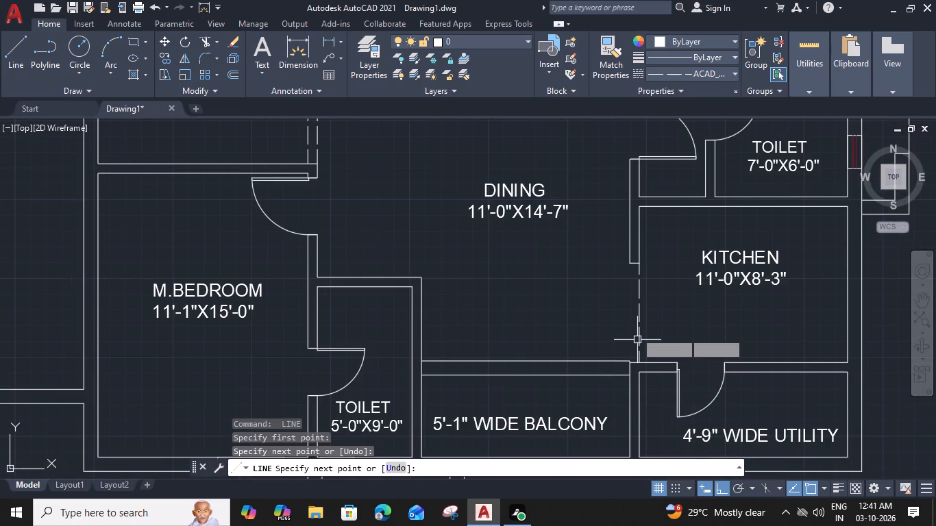
{"action": "left_click", "coordinate": [630, 266]}
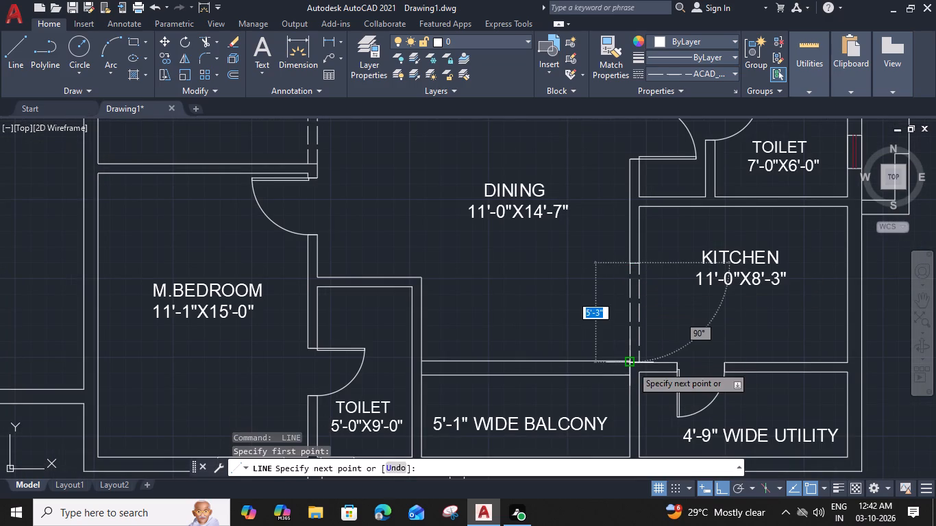
{"action": "left_click", "coordinate": [632, 366]}
{"action": "key", "text": "Escape"}
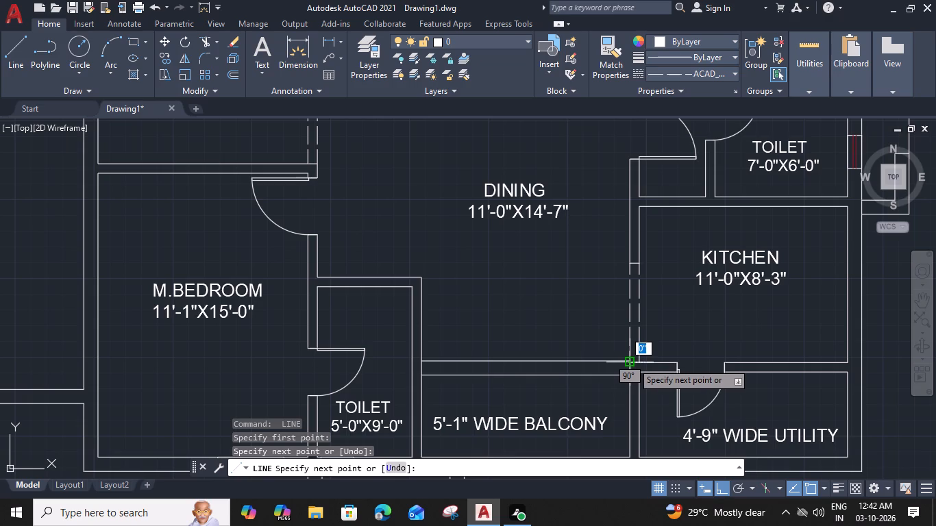
Draw two dashed lines from the kitchen wall end to the balcony-side wall, between the 10'-0"X13'-6" DINING and the 9'-4"X8'-6" KITCHEN.
{"action": "scroll", "coordinate": [661, 323], "scroll_direction": "down", "scroll_amount": 3}
{"action": "middle_click_drag", "start_coordinate": [503, 319], "coordinate": [664, 314]}
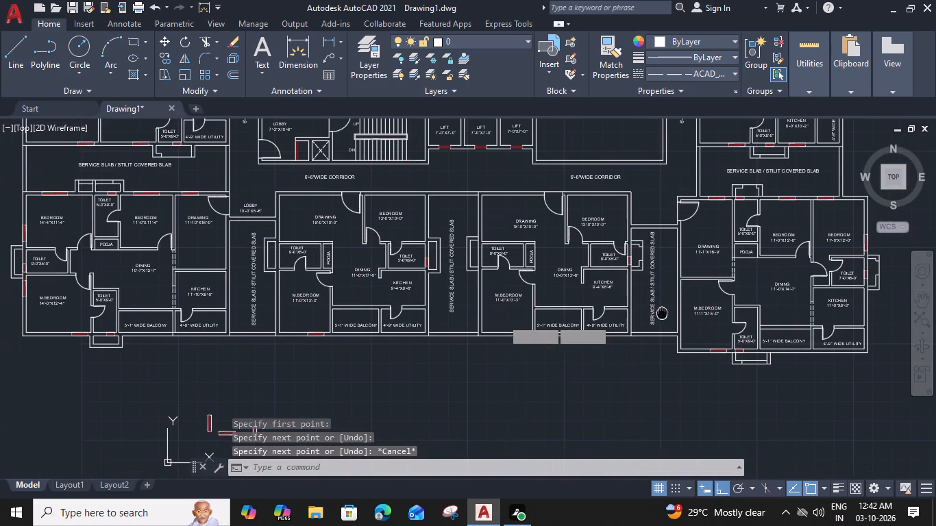
{"action": "middle_click_drag", "start_coordinate": [436, 301], "coordinate": [491, 310]}
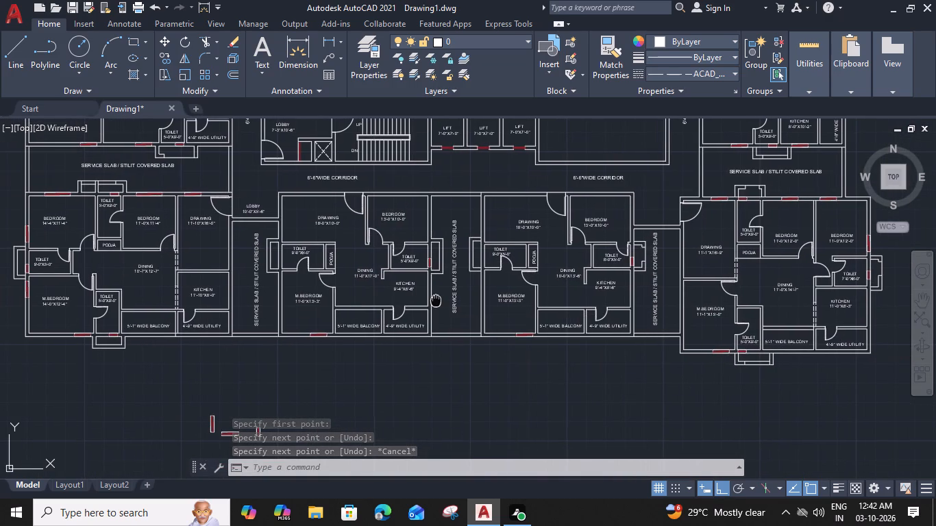
{"action": "scroll", "coordinate": [721, 303], "scroll_direction": "up", "scroll_amount": 2}
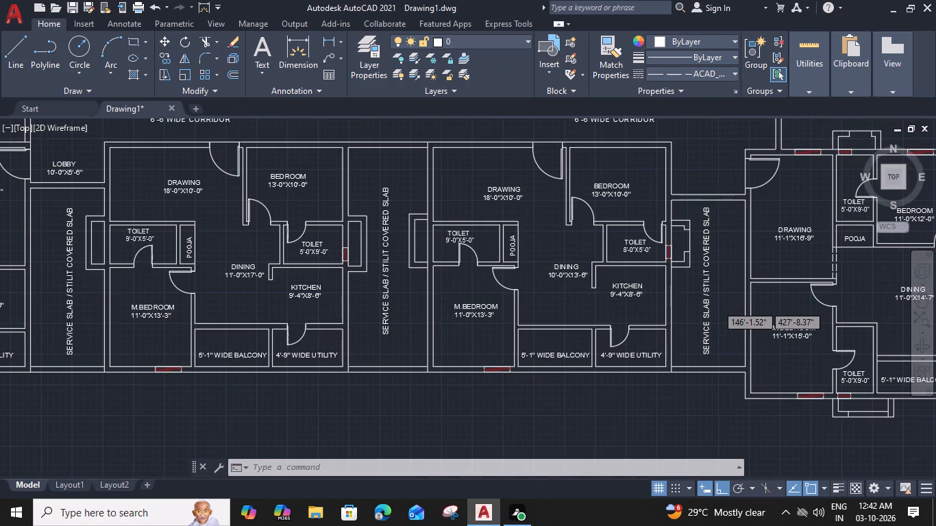
{"action": "key", "text": "space"}
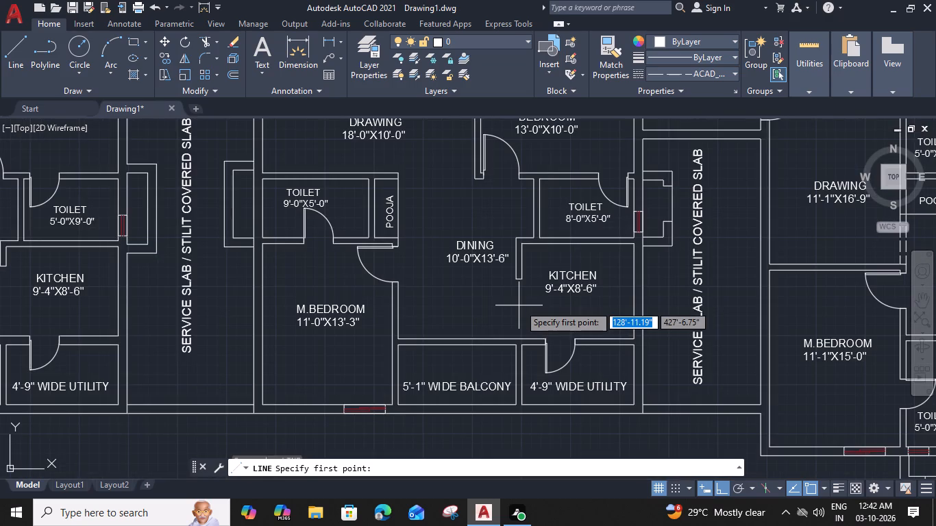
{"action": "left_click", "coordinate": [521, 280]}
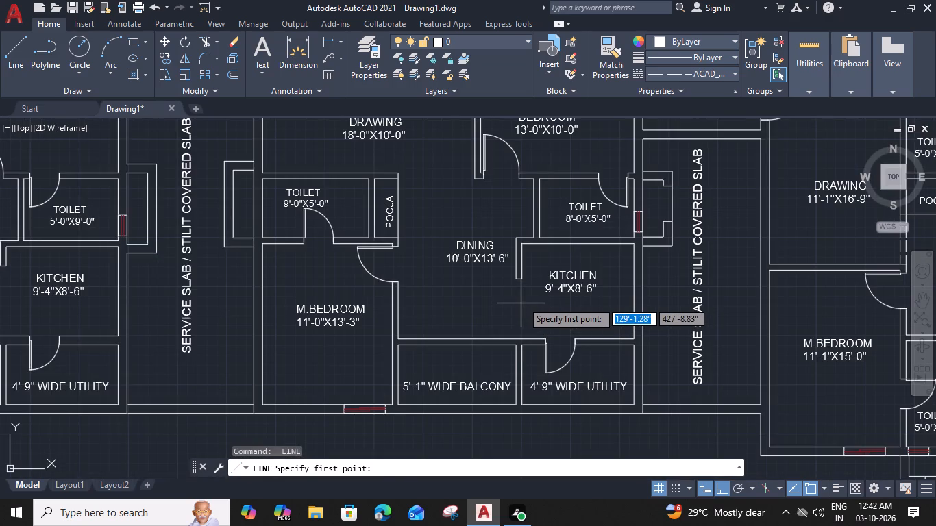
{"action": "left_click", "coordinate": [524, 338]}
{"action": "key", "text": "space"}
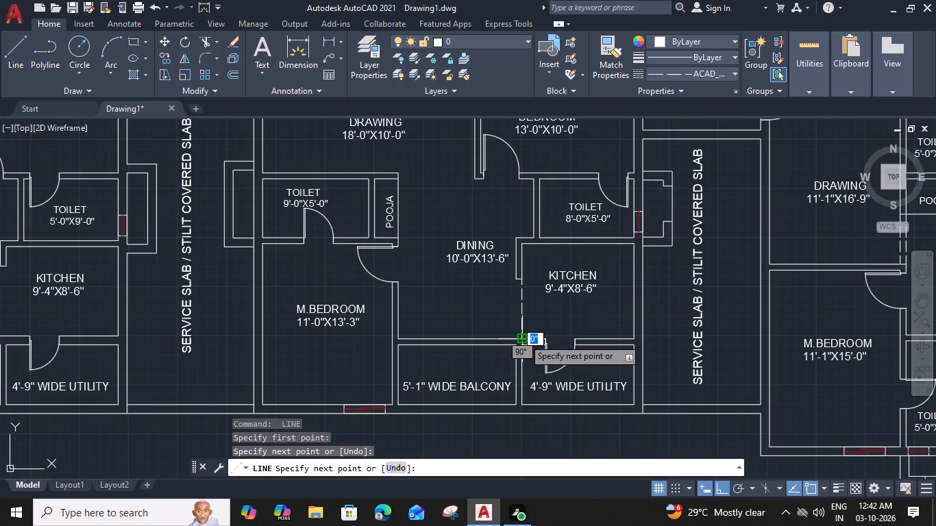
{"action": "key", "text": "space"}
{"action": "scroll", "coordinate": [514, 285], "scroll_direction": "up", "scroll_amount": 2}
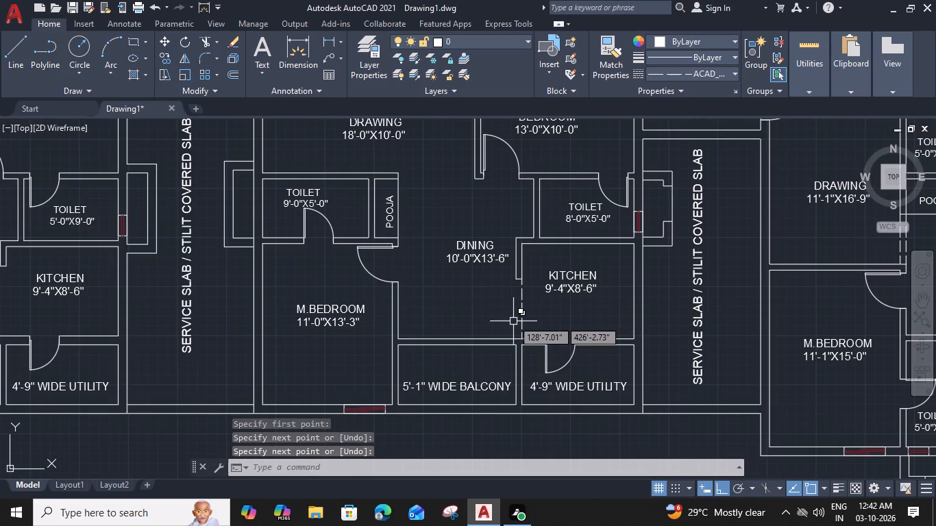
{"action": "left_click", "coordinate": [521, 267]}
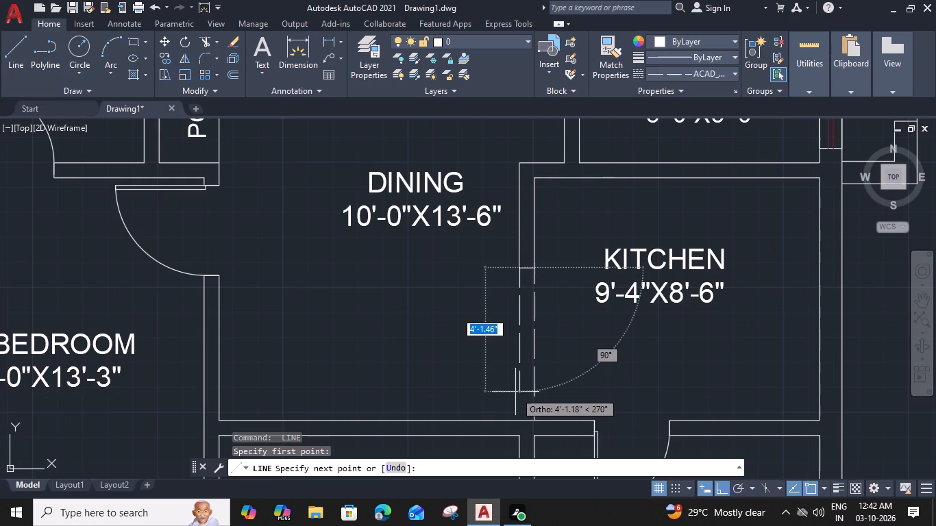
{"action": "left_click", "coordinate": [519, 418]}
{"action": "key", "text": "space"}
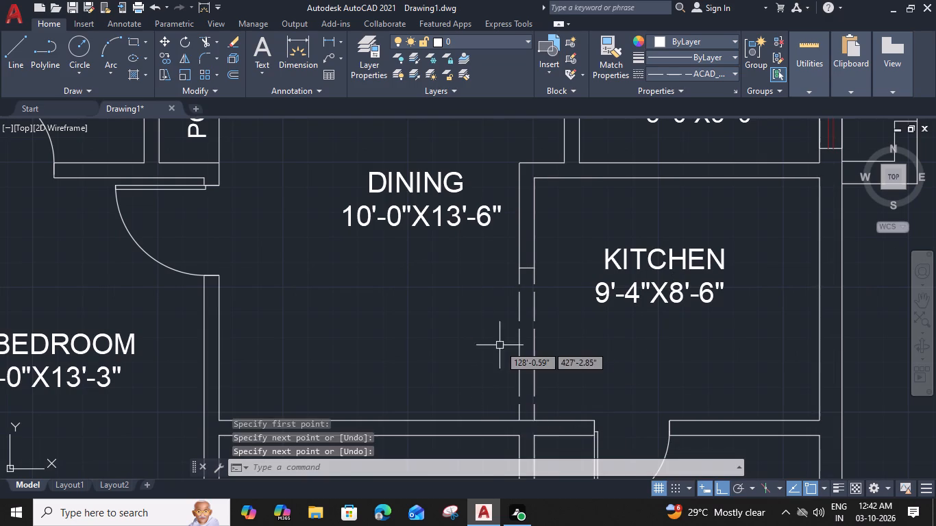
Draw two dashed lines from the POOJA wall corners to the BEDROOM wall, between the 18'-0"X10'-0" DRAWING and the 10'-0"X13'-6" DINING.
{"action": "scroll", "coordinate": [500, 345], "scroll_direction": "down", "scroll_amount": 2}
{"action": "middle_click_drag", "start_coordinate": [454, 342], "coordinate": [693, 386]}
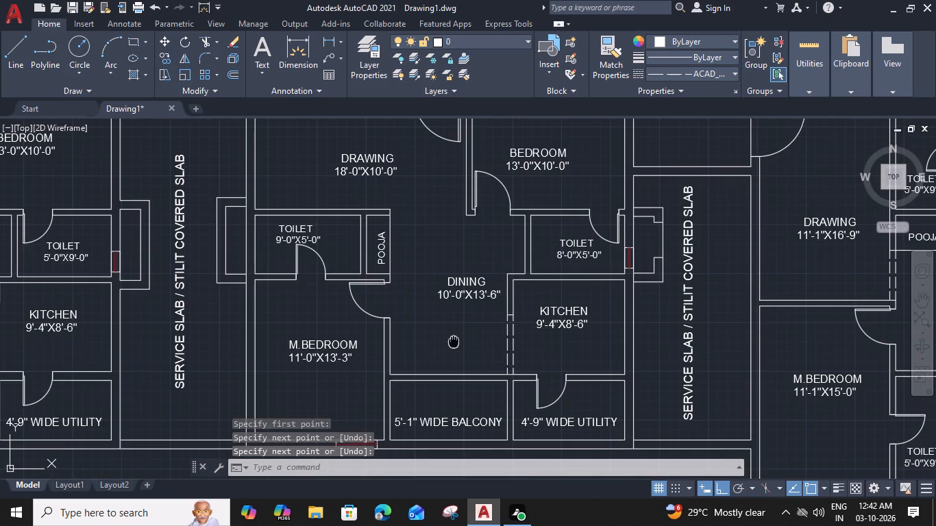
{"action": "key", "text": "space"}
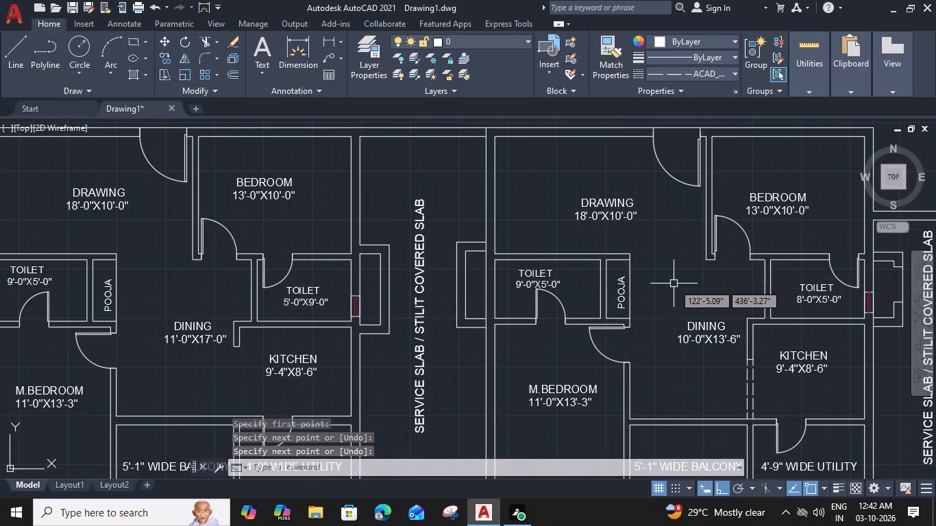
{"action": "left_click", "coordinate": [631, 252]}
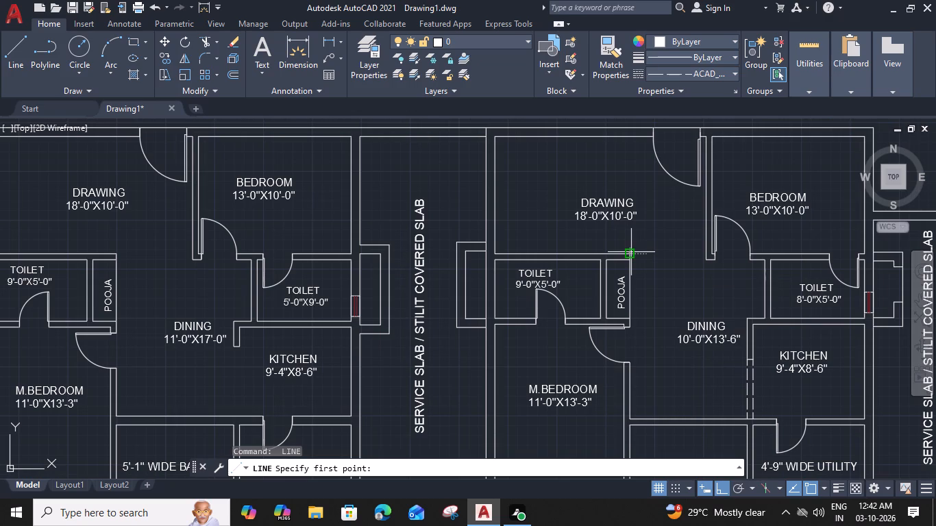
{"action": "left_click", "coordinate": [704, 253]}
{"action": "key", "text": "space"}
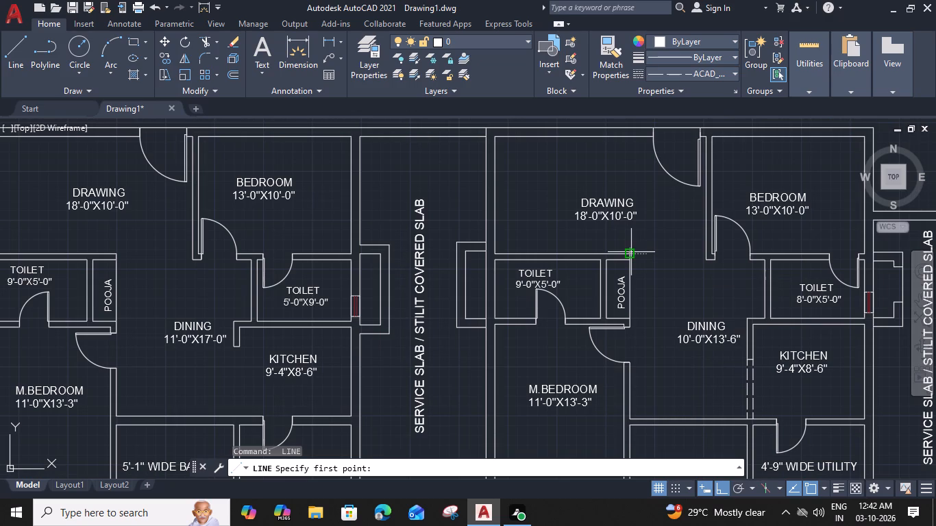
{"action": "key", "text": "space"}
{"action": "left_click", "coordinate": [630, 260]}
{"action": "left_click", "coordinate": [706, 260]}
{"action": "key", "text": "space"}
{"action": "scroll", "coordinate": [632, 303], "scroll_direction": "down", "scroll_amount": 2}
{"action": "middle_click_drag", "start_coordinate": [593, 321], "coordinate": [781, 303]}
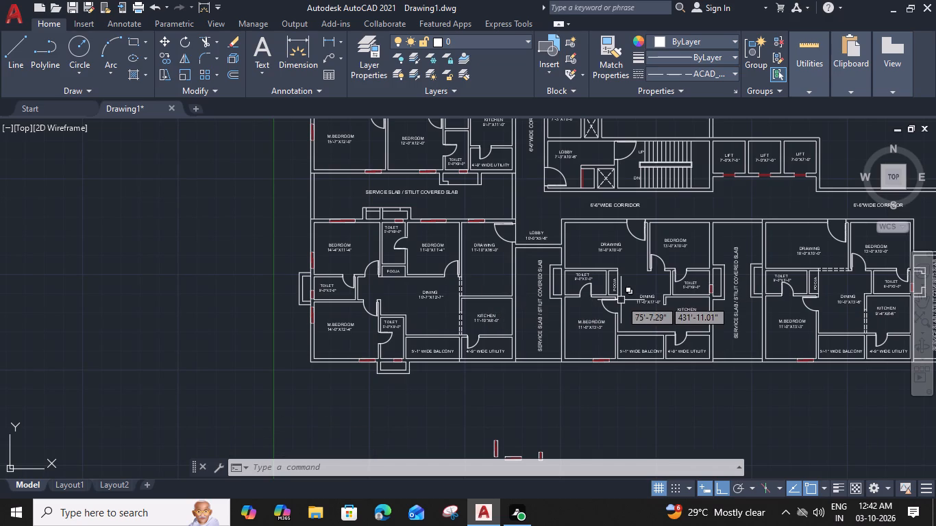
Draw two dashed lines from the POOJA wall corners to the BEDROOM wall, between the 18'-0"X10'-0" DRAWING and the 11'-0"X17'-0" DINING.
{"action": "key", "text": "space"}
{"action": "scroll", "coordinate": [637, 268], "scroll_direction": "up", "scroll_amount": 2}
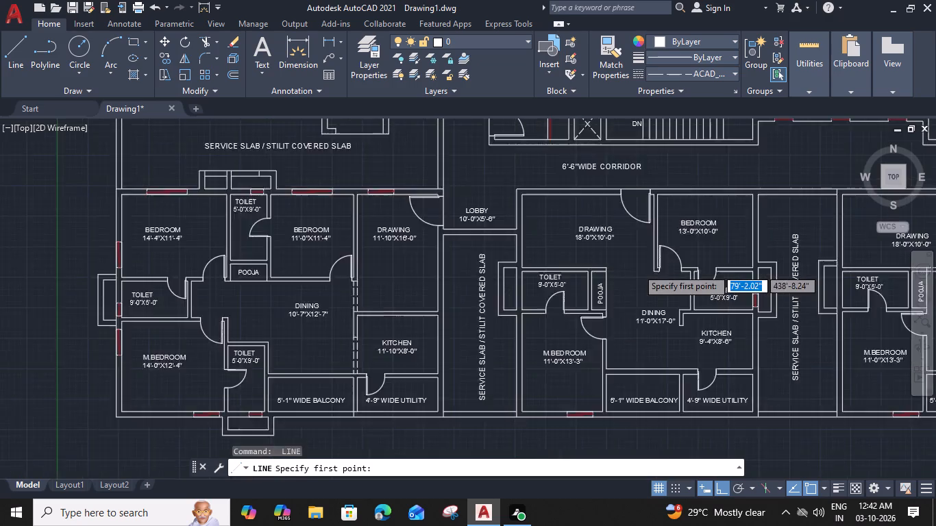
{"action": "scroll", "coordinate": [637, 268], "scroll_direction": "up", "scroll_amount": 1}
{"action": "left_click", "coordinate": [558, 266]}
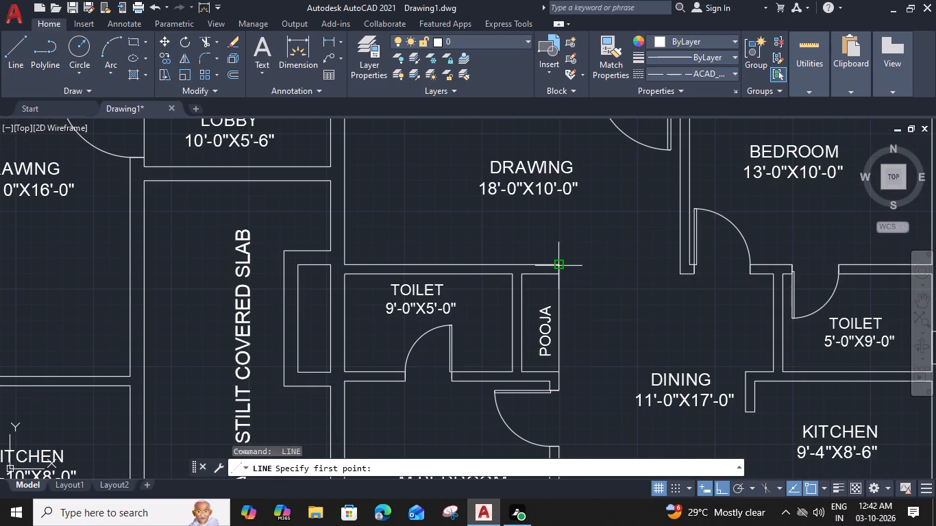
{"action": "left_click", "coordinate": [680, 264]}
{"action": "key", "text": "space"}
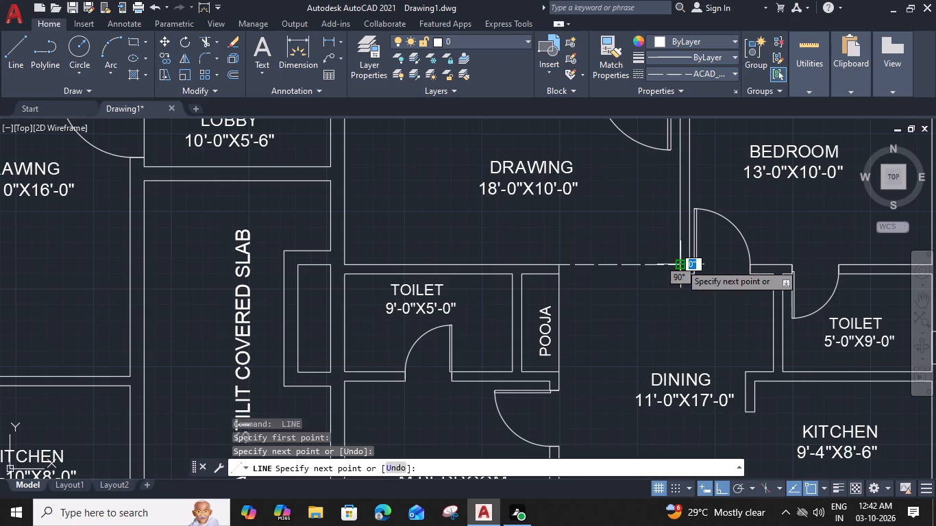
{"action": "key", "text": "space"}
{"action": "left_click", "coordinate": [559, 274]}
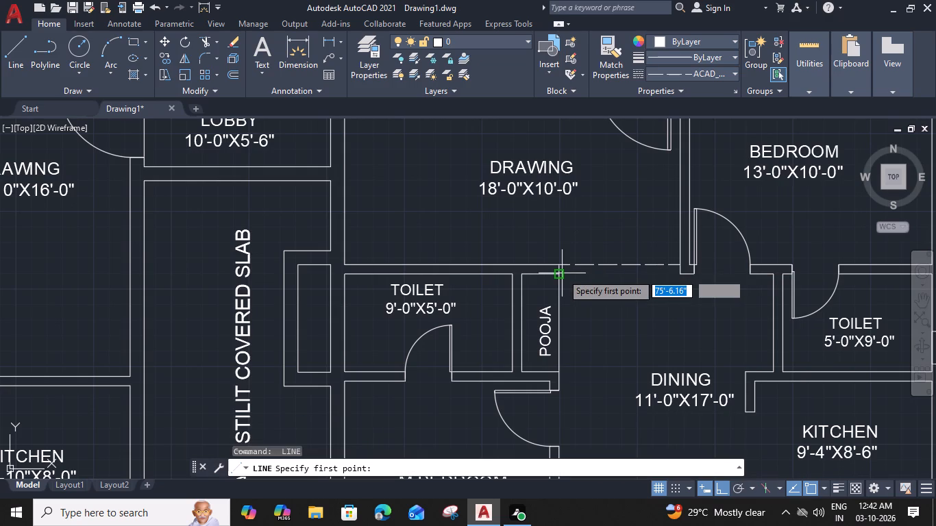
{"action": "left_click", "coordinate": [680, 273]}
{"action": "key", "text": "space"}
Draw two dashed lines from the kitchen wall end to the balcony-side wall, between the 11'-0"X17'-0" DINING and the 9'-4"X8'-6" KITCHEN.
{"action": "scroll", "coordinate": [643, 321], "scroll_direction": "down", "scroll_amount": 2}
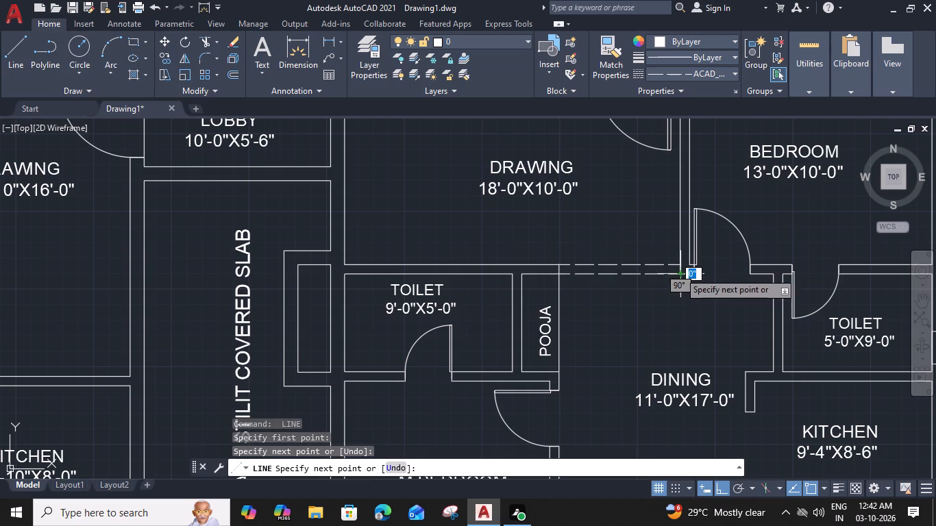
{"action": "middle_click_drag", "start_coordinate": [637, 359], "coordinate": [608, 245]}
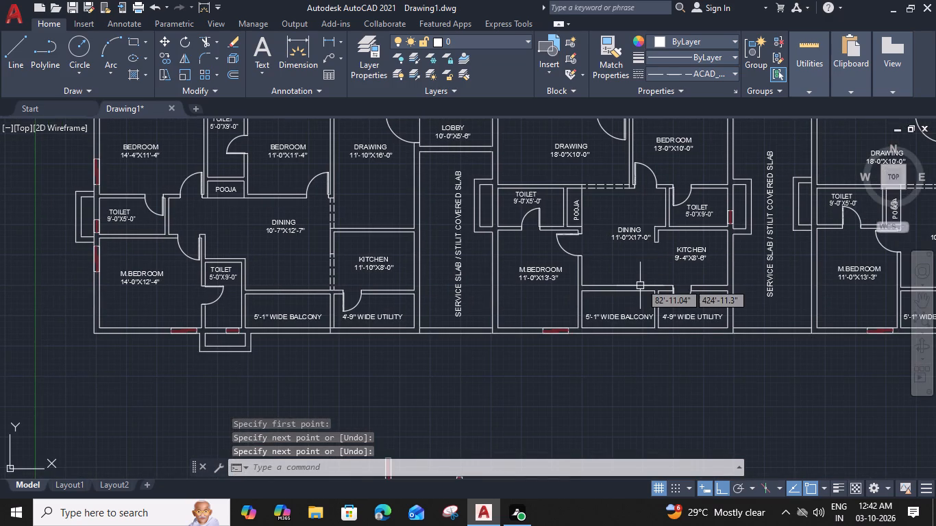
{"action": "scroll", "coordinate": [658, 245], "scroll_direction": "up", "scroll_amount": 2}
{"action": "key", "text": "space"}
{"action": "left_click", "coordinate": [658, 236]}
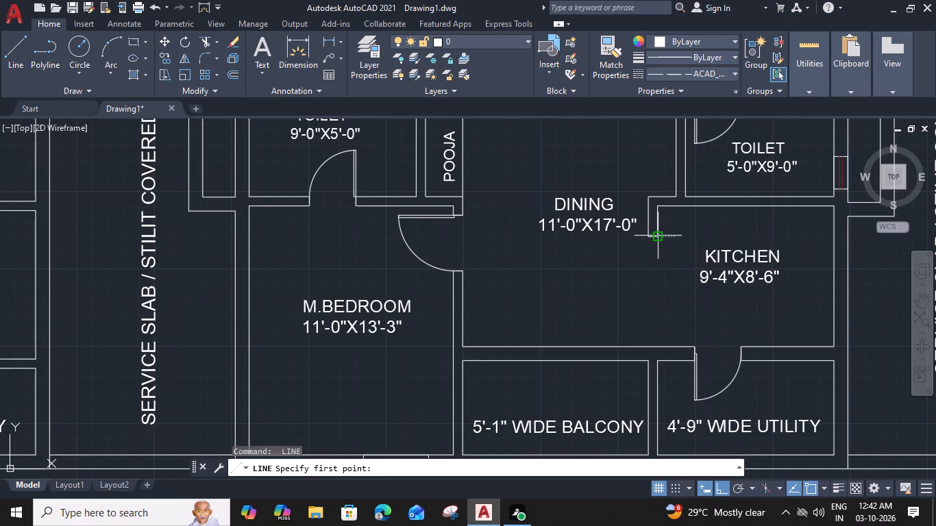
{"action": "left_click", "coordinate": [661, 349]}
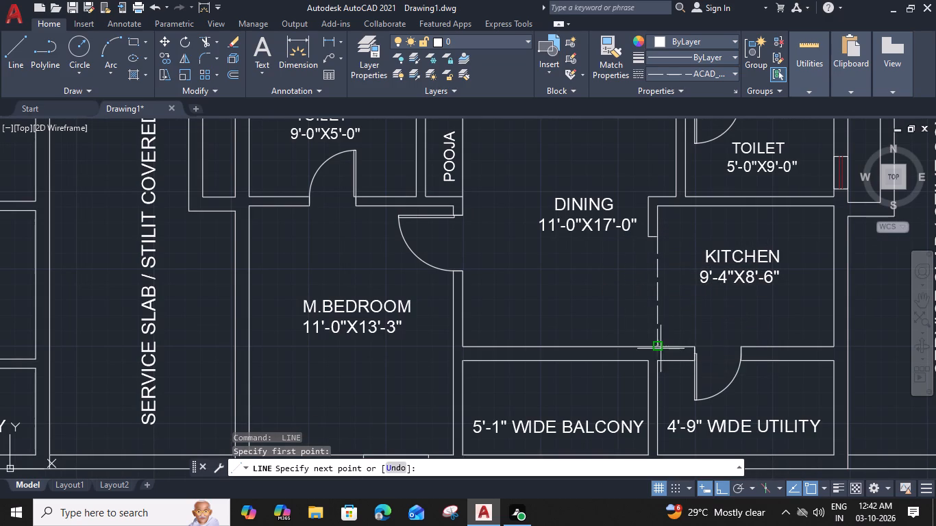
{"action": "key", "text": "space"}
{"action": "key", "text": "space"}
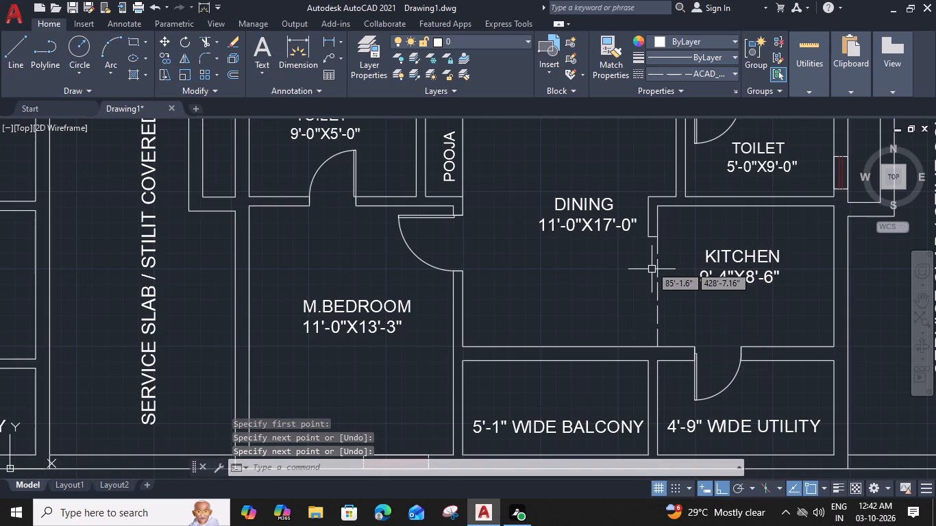
{"action": "left_click", "coordinate": [648, 240]}
{"action": "left_click", "coordinate": [651, 345]}
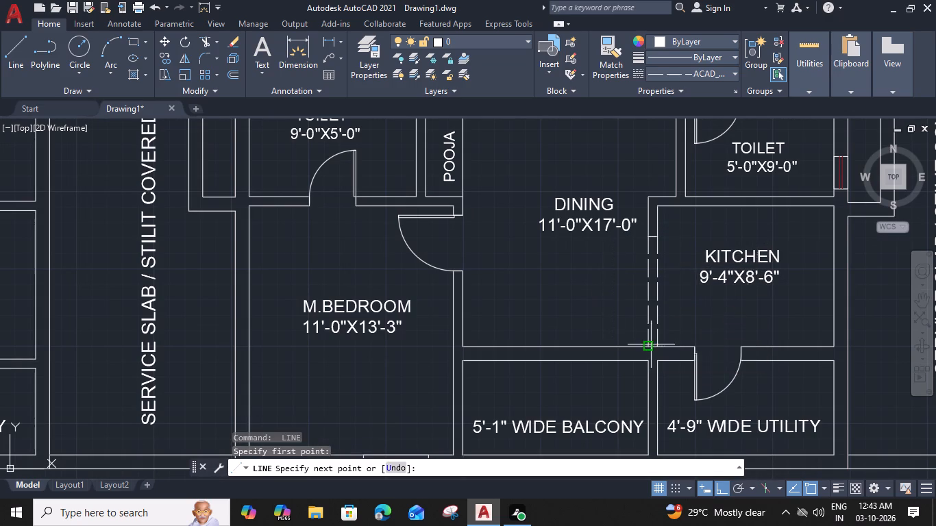
{"action": "key", "text": "Escape"}
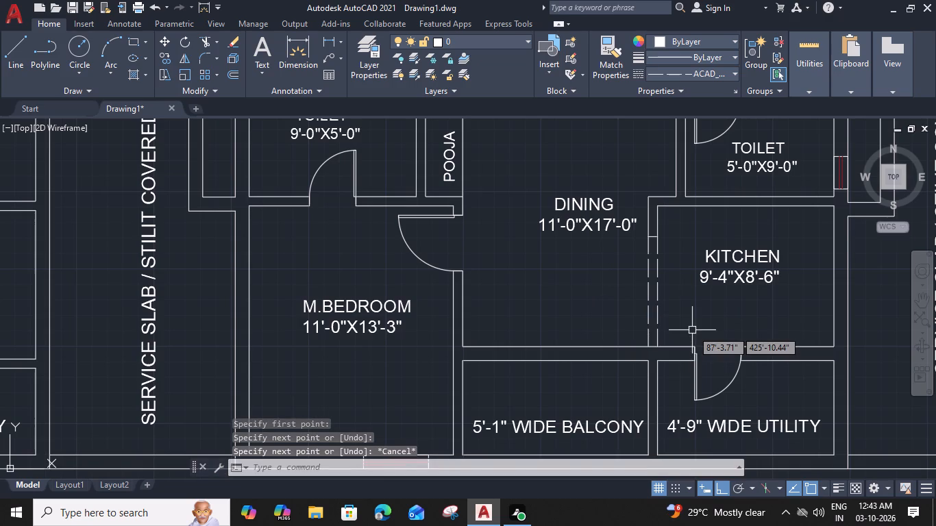
Draw a dashed line about 2'-5" long outward from the toilet shaft's outer wall, aligned with the shaft's inner edge beside the 5'-1" WIDE BALCONY.
{"action": "scroll", "coordinate": [692, 330], "scroll_direction": "down", "scroll_amount": 2}
{"action": "middle_click_drag", "start_coordinate": [569, 336], "coordinate": [803, 305]}
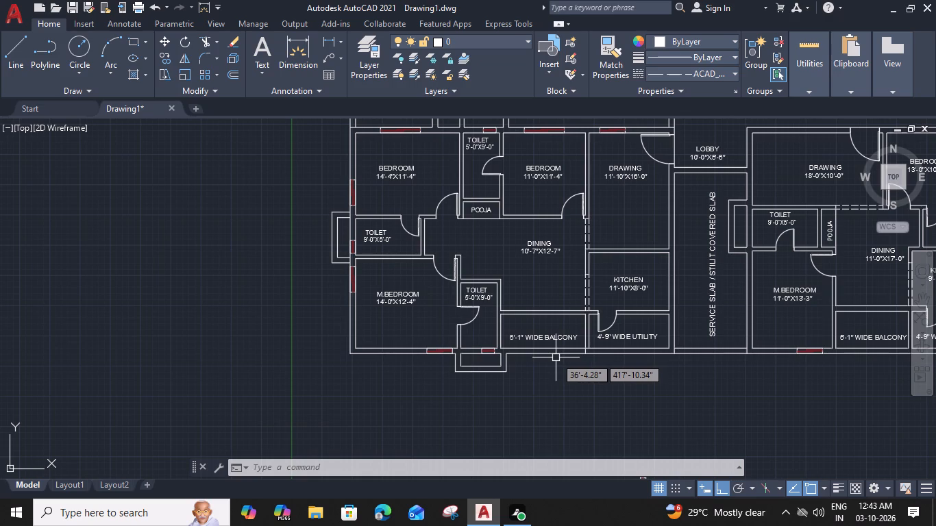
{"action": "middle_click_drag", "start_coordinate": [441, 387], "coordinate": [567, 375]}
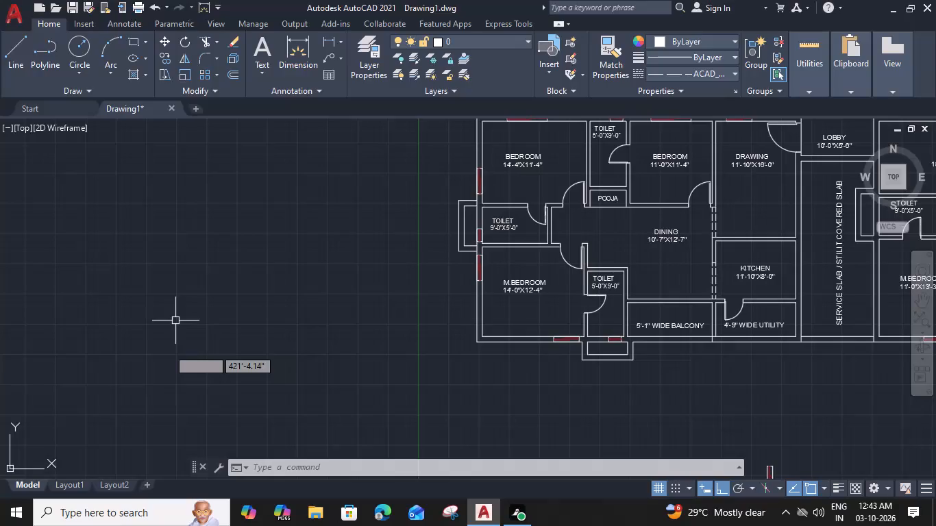
{"action": "middle_click_drag", "start_coordinate": [616, 386], "coordinate": [581, 386]}
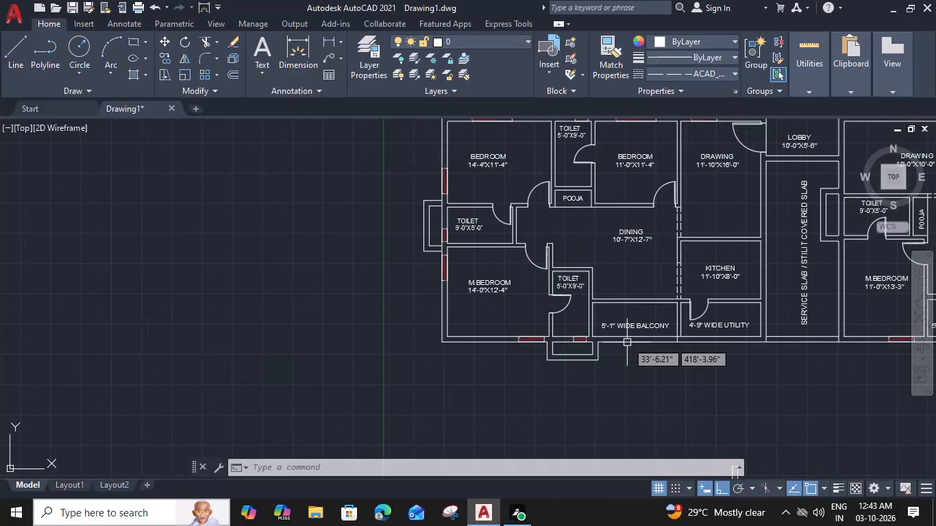
{"action": "scroll", "coordinate": [587, 354], "scroll_direction": "up", "scroll_amount": 3}
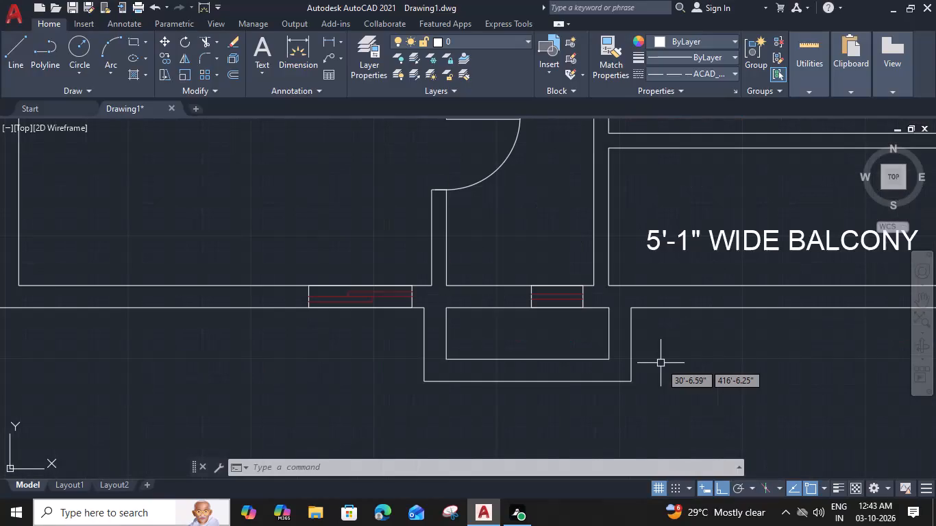
{"action": "type", "text": "L"}
{"action": "key", "text": "space"}
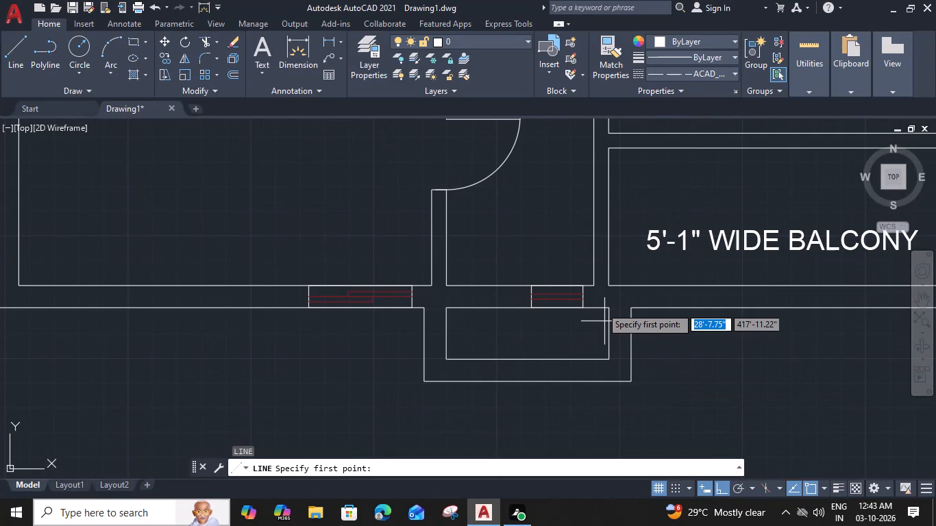
{"action": "left_click", "coordinate": [608, 384]}
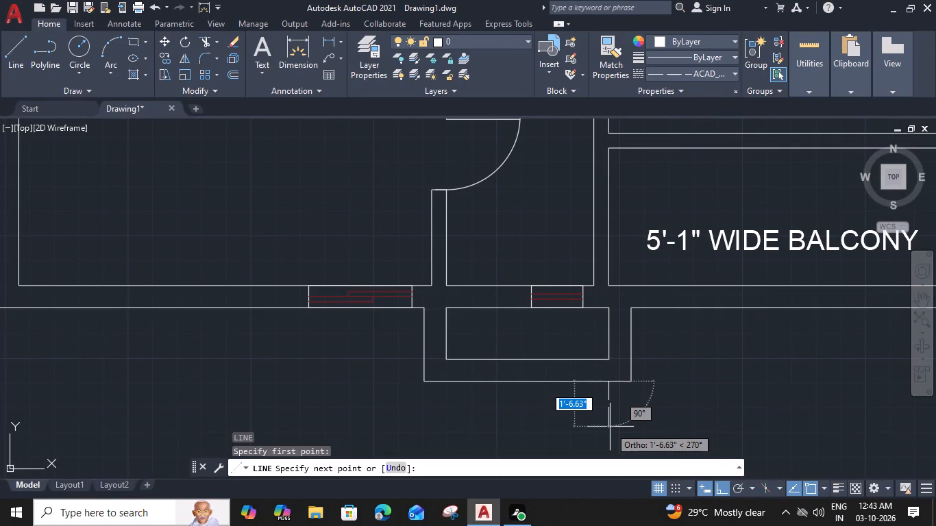
{"action": "middle_click_drag", "start_coordinate": [609, 425], "coordinate": [577, 313]}
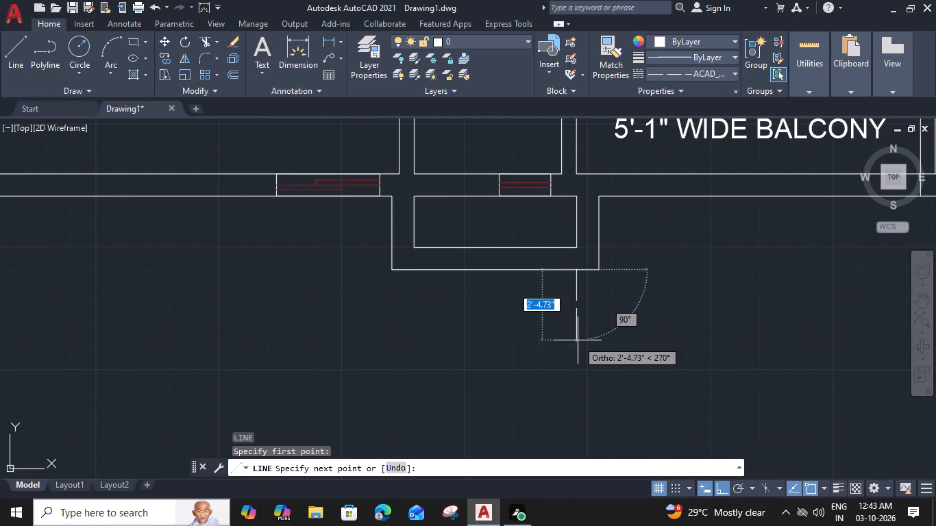
{"action": "left_click", "coordinate": [578, 340]}
{"action": "key", "text": "Escape"}
Draw a 5' dashed line outward from the outer wall between balcony and utility, continuing it parallel to the wall up to the shaft's dashed line.
{"action": "middle_click_drag", "start_coordinate": [731, 314], "coordinate": [579, 340]}
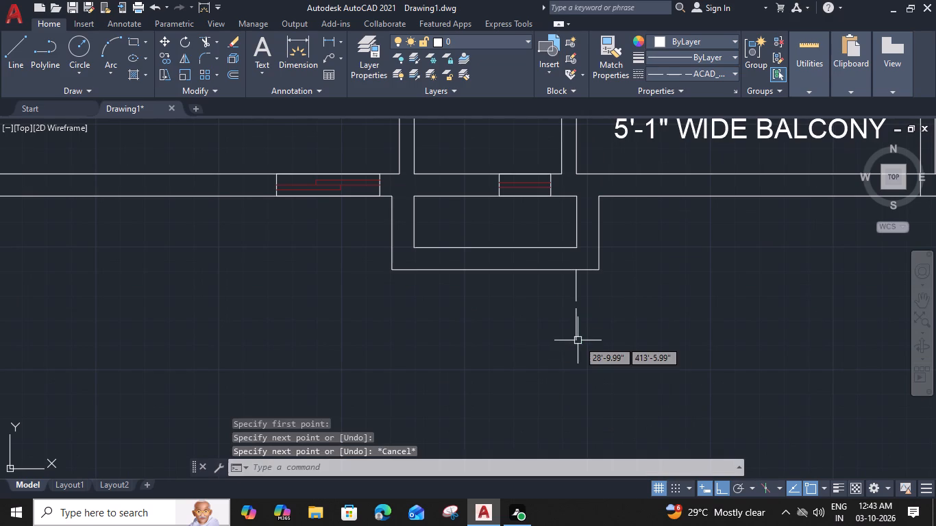
{"action": "middle_click_drag", "start_coordinate": [579, 340], "coordinate": [378, 334]}
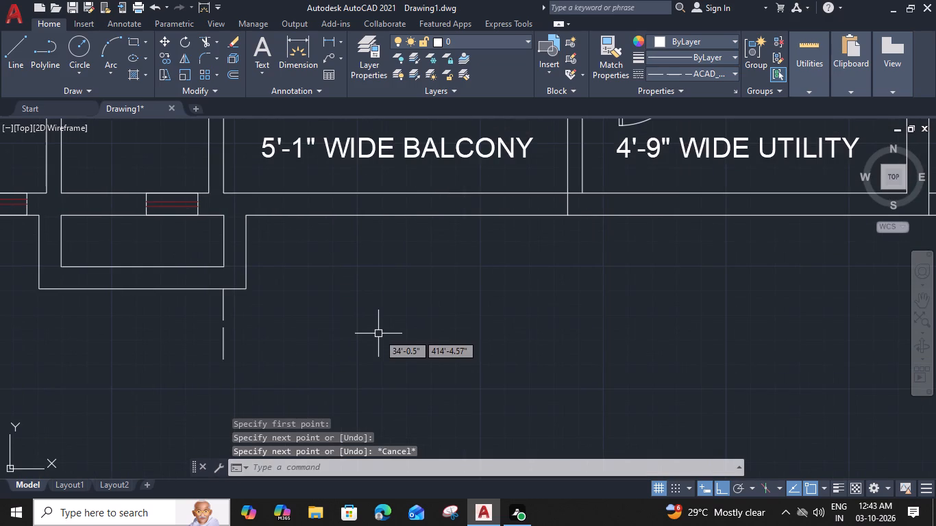
{"action": "key", "text": "l"}
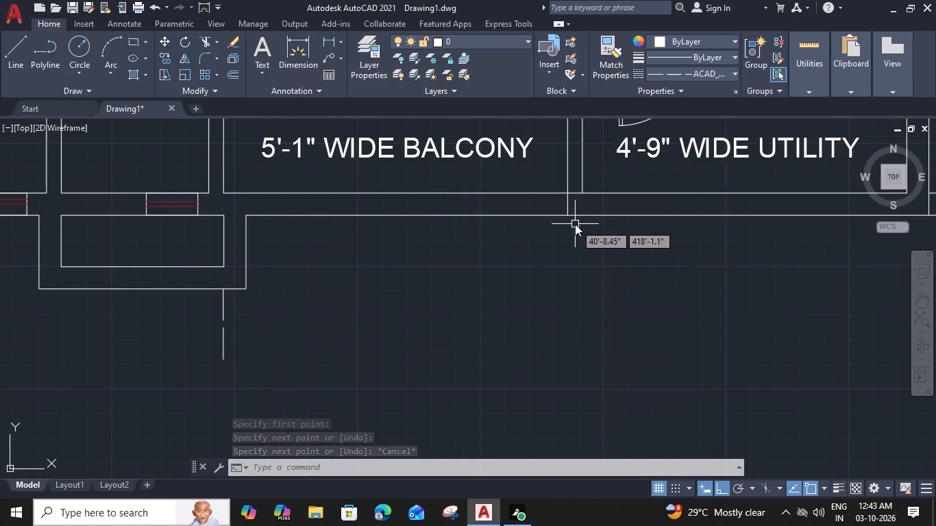
{"action": "key", "text": "space"}
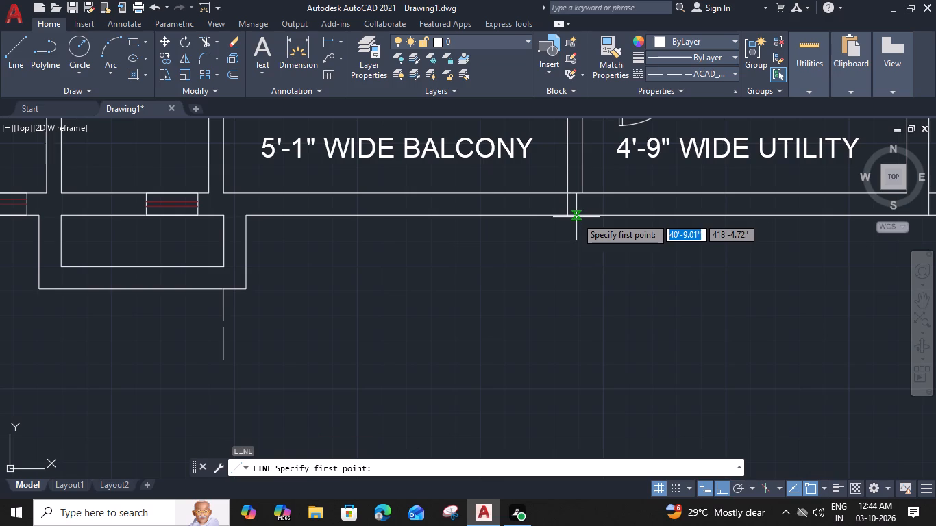
{"action": "left_click", "coordinate": [576, 216]}
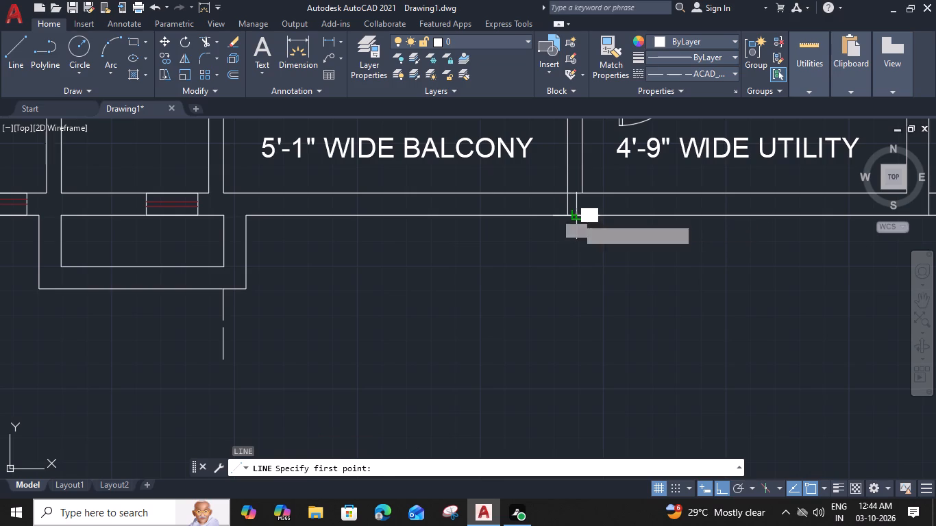
{"action": "key", "text": "5"}
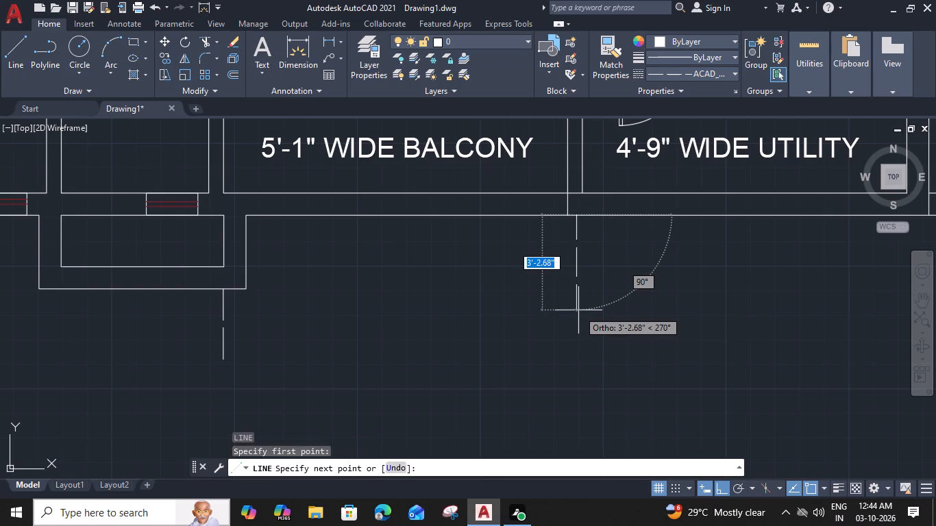
{"action": "type", "text": "'"}
{"action": "key", "text": "space"}
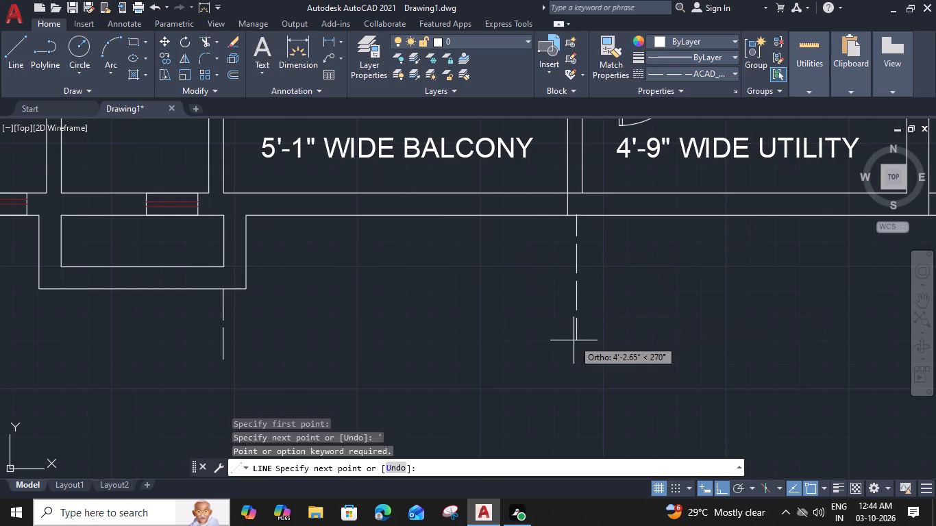
{"action": "key", "text": "5"}
{"action": "type", "text": "'"}
{"action": "key", "text": "space"}
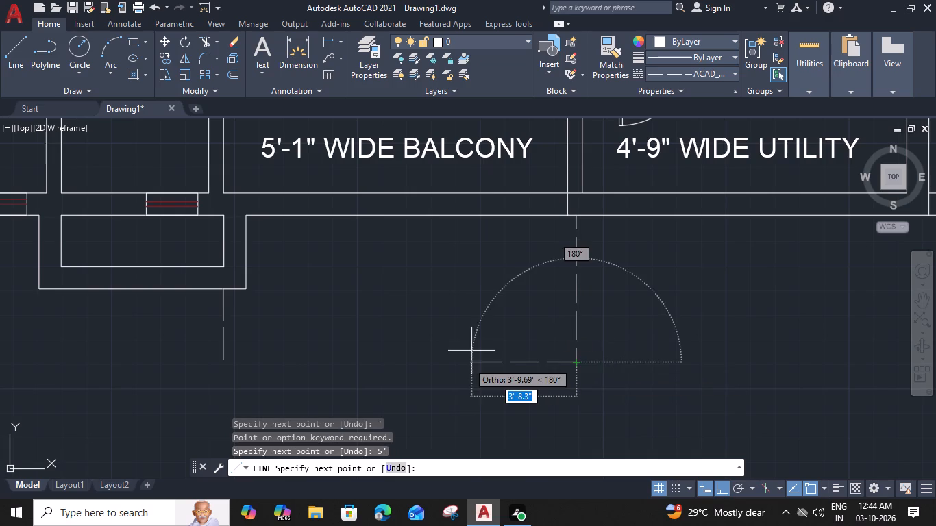
{"action": "middle_click_drag", "start_coordinate": [479, 375], "coordinate": [715, 308]}
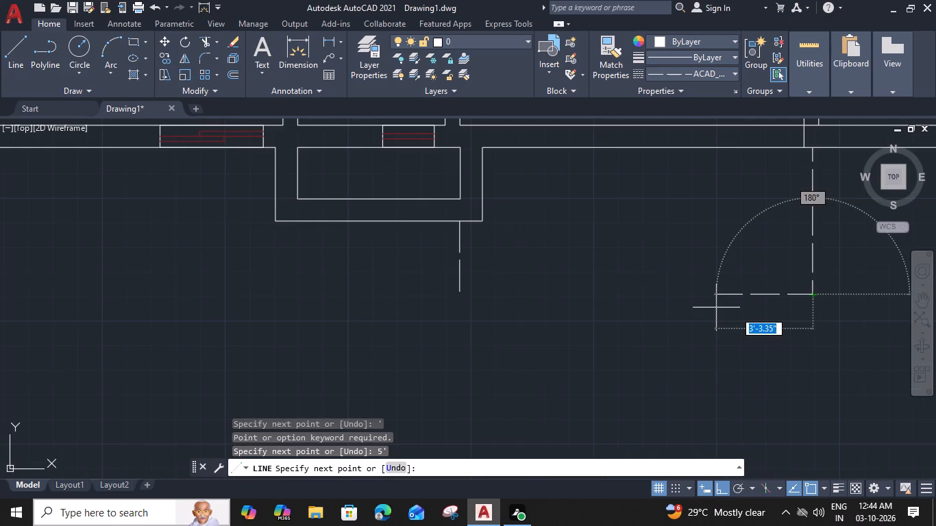
{"action": "left_click", "coordinate": [458, 290]}
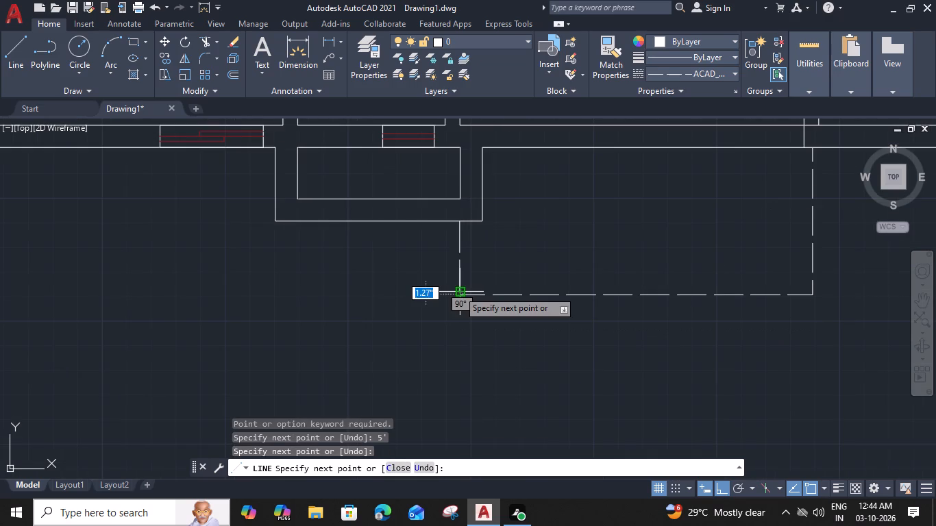
{"action": "key", "text": "Escape"}
Extend the short dashed line at the toilet shaft to meet the long dashed line parallel to the balcony wall.
{"action": "key", "text": "e"}
{"action": "type", "text": "X"}
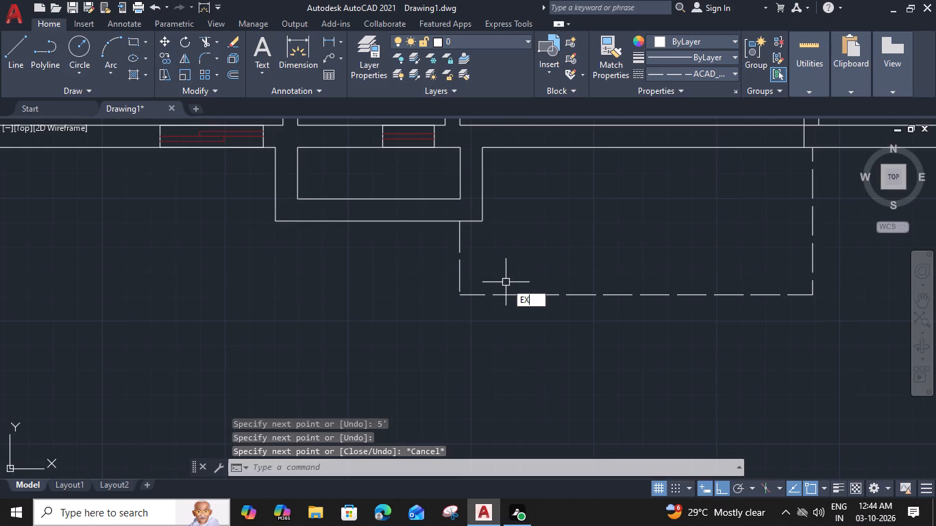
{"action": "key", "text": "space"}
{"action": "left_click", "coordinate": [457, 281]}
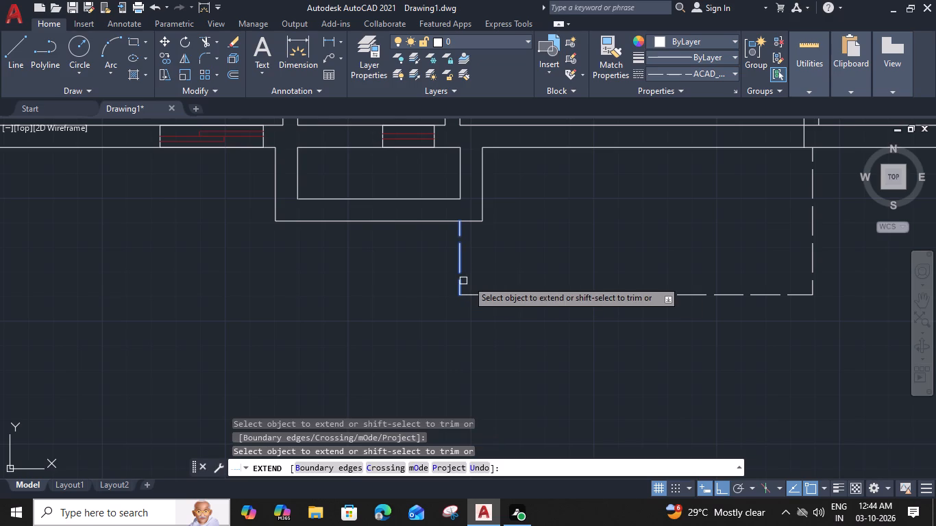
{"action": "key", "text": "Escape"}
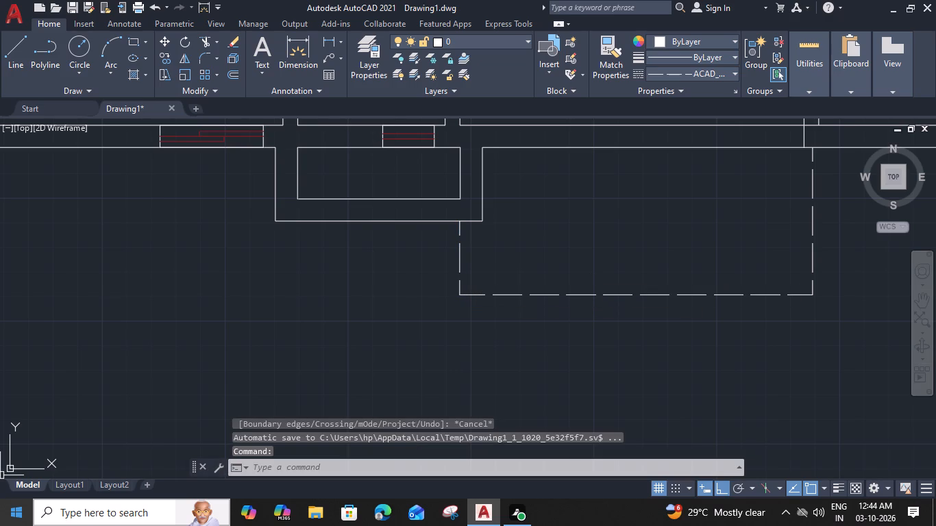
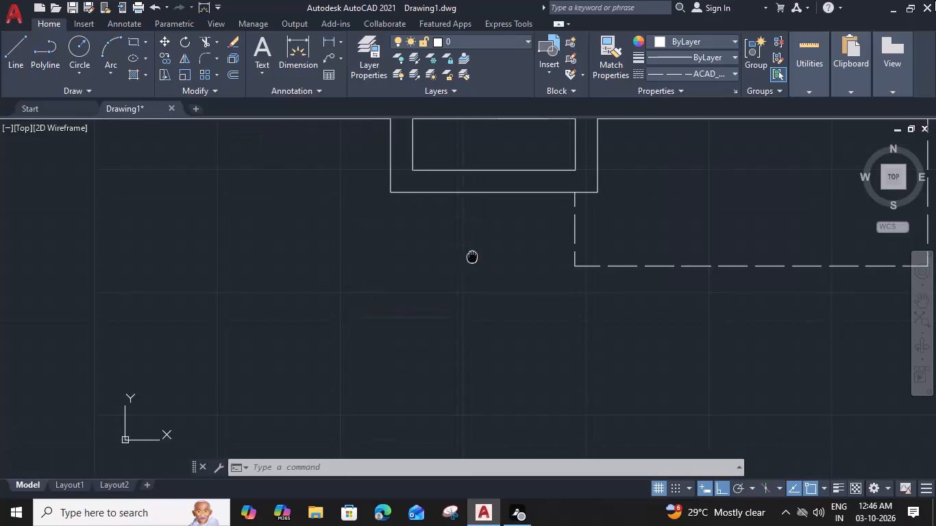
Draw a dashed outline 5' deep and about 11'-9" wide outside the 5'-1" WIDE BALCONY beside the 12'-7"X13'-0" DRAWING, ending at the toilet shaft.
{"action": "scroll", "coordinate": [501, 246], "scroll_direction": "down", "scroll_amount": 2}
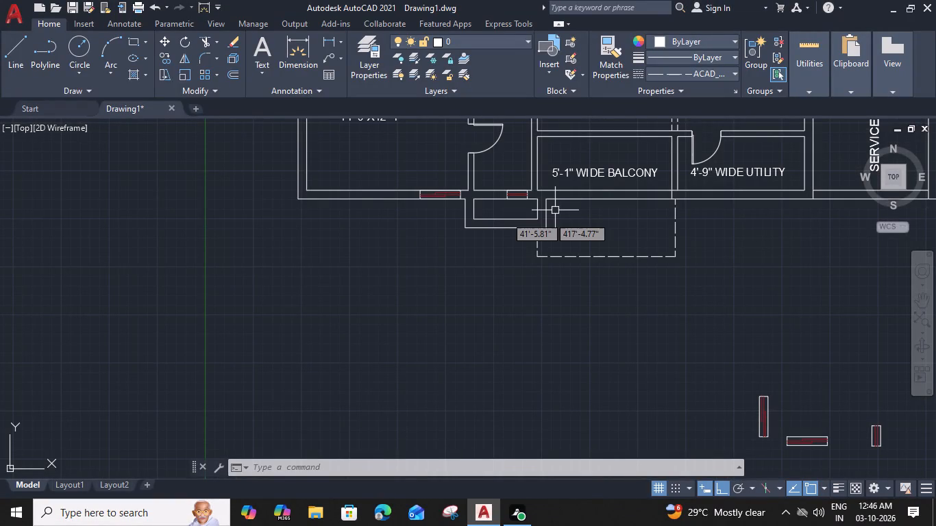
{"action": "scroll", "coordinate": [464, 221], "scroll_direction": "down", "scroll_amount": 1}
{"action": "middle_click_drag", "start_coordinate": [467, 225], "coordinate": [619, 365]}
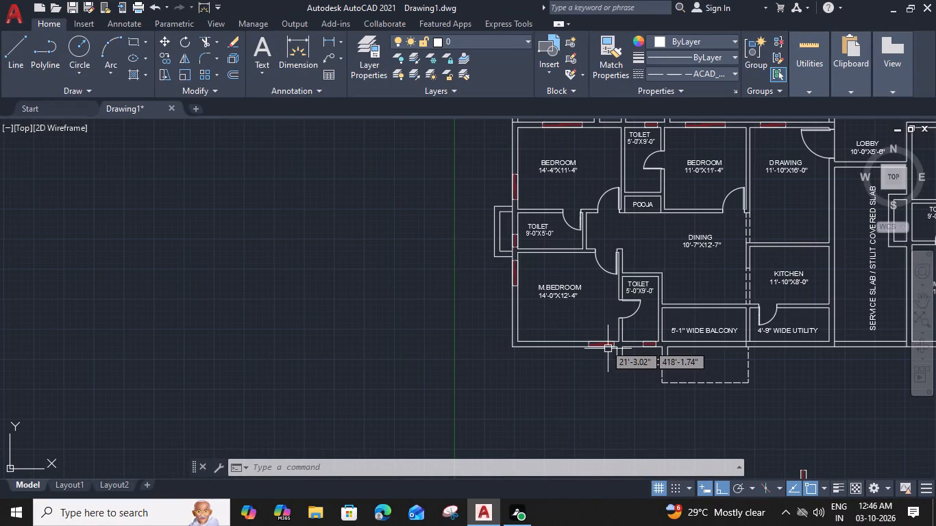
{"action": "middle_click_drag", "start_coordinate": [586, 241], "coordinate": [591, 395]}
{"action": "middle_click_drag", "start_coordinate": [593, 244], "coordinate": [583, 325]}
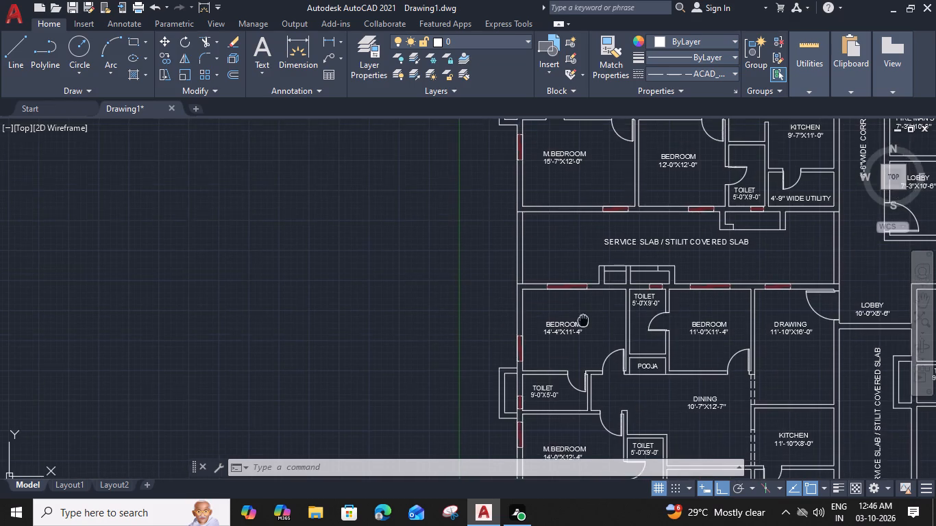
{"action": "middle_click_drag", "start_coordinate": [583, 325], "coordinate": [578, 392]}
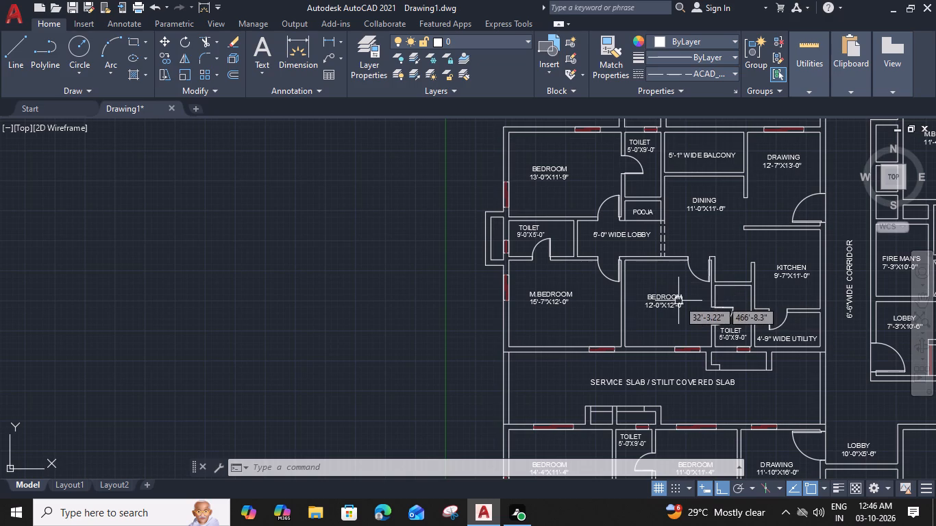
{"action": "middle_click_drag", "start_coordinate": [672, 299], "coordinate": [539, 361]}
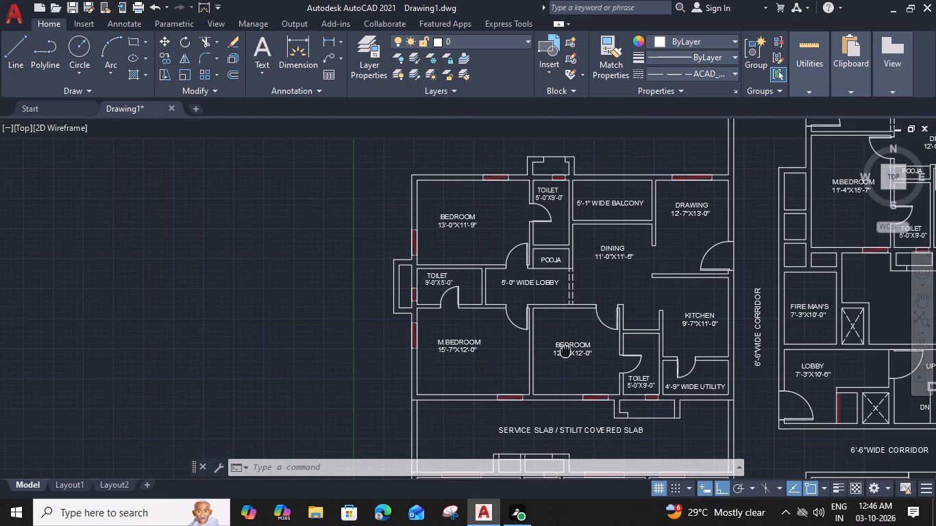
{"action": "middle_click_drag", "start_coordinate": [668, 262], "coordinate": [624, 279]}
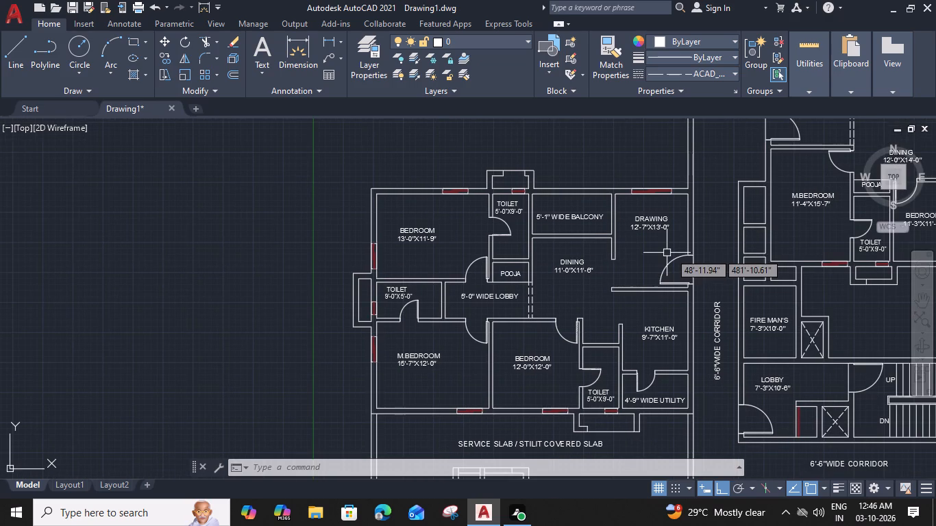
{"action": "middle_click_drag", "start_coordinate": [624, 279], "coordinate": [468, 299]}
{"action": "middle_click_drag", "start_coordinate": [713, 252], "coordinate": [540, 318]}
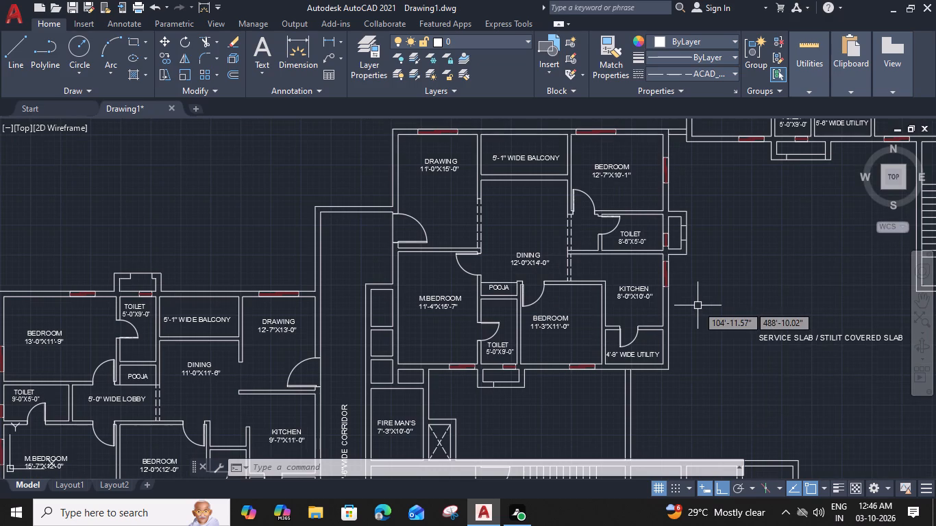
{"action": "middle_click_drag", "start_coordinate": [698, 305], "coordinate": [683, 314]}
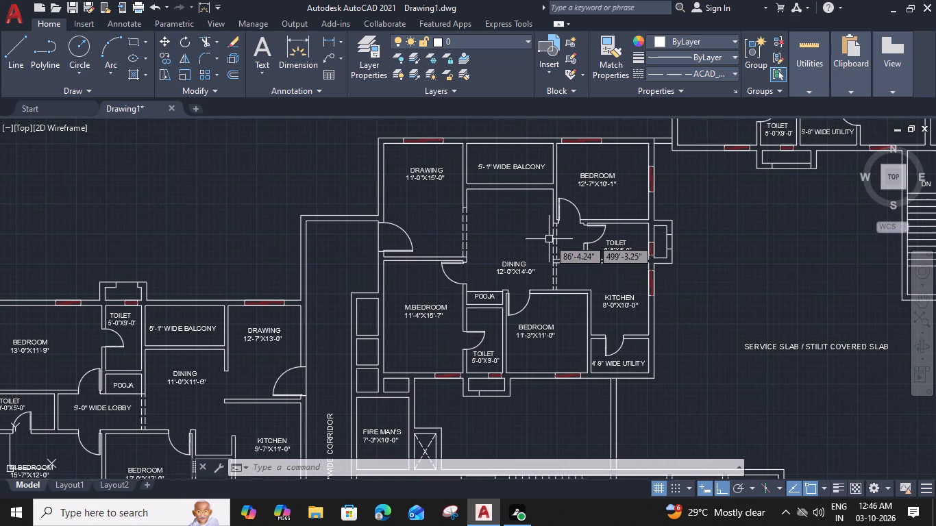
{"action": "middle_click_drag", "start_coordinate": [550, 242], "coordinate": [840, 195]}
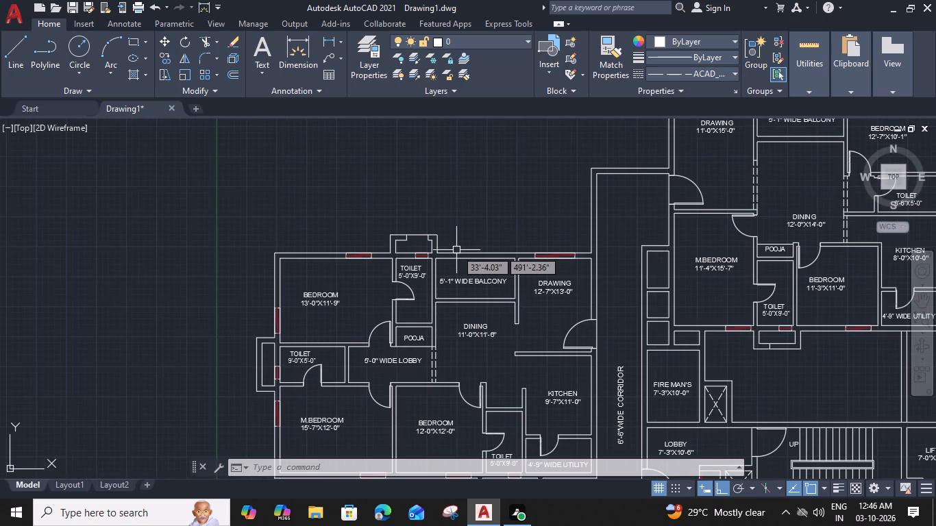
{"action": "scroll", "coordinate": [454, 250], "scroll_direction": "up", "scroll_amount": 2}
{"action": "key", "text": "l"}
{"action": "key", "text": "space"}
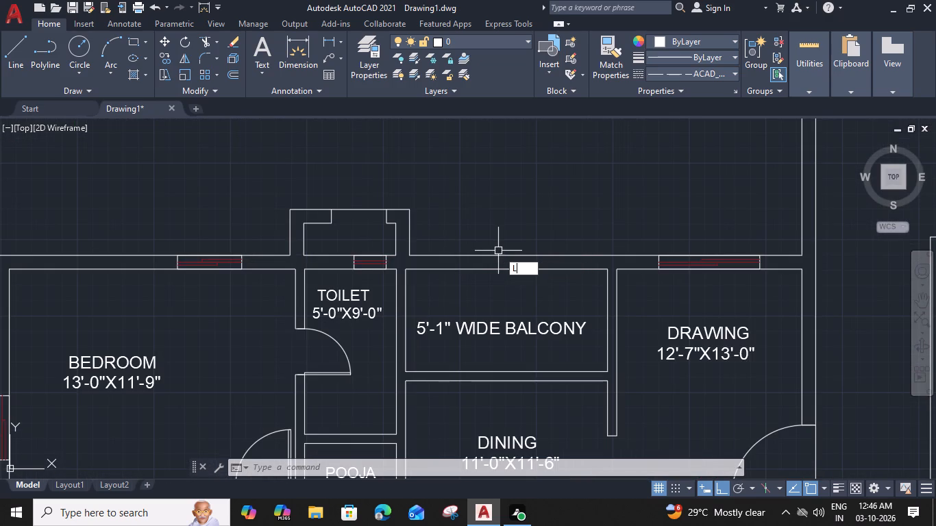
{"action": "left_click", "coordinate": [616, 255]}
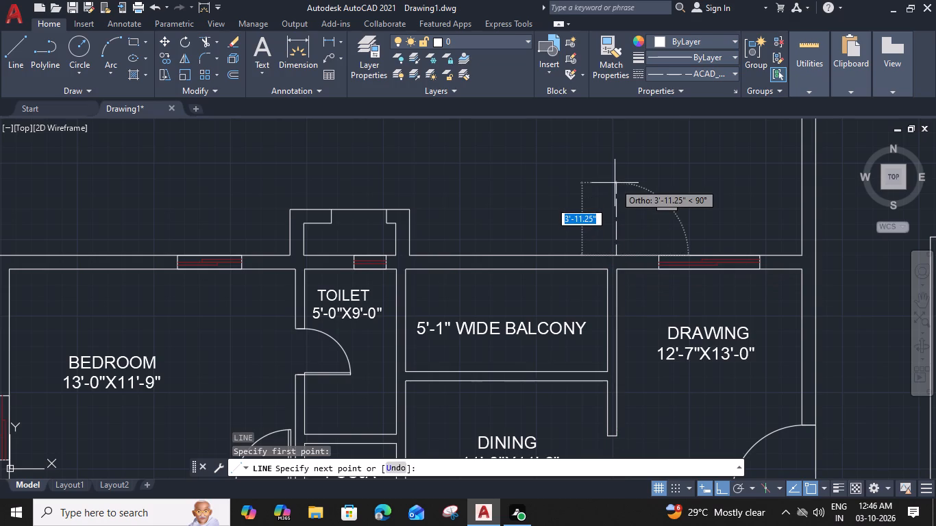
{"action": "type", "text": "5'"}
{"action": "key", "text": "space"}
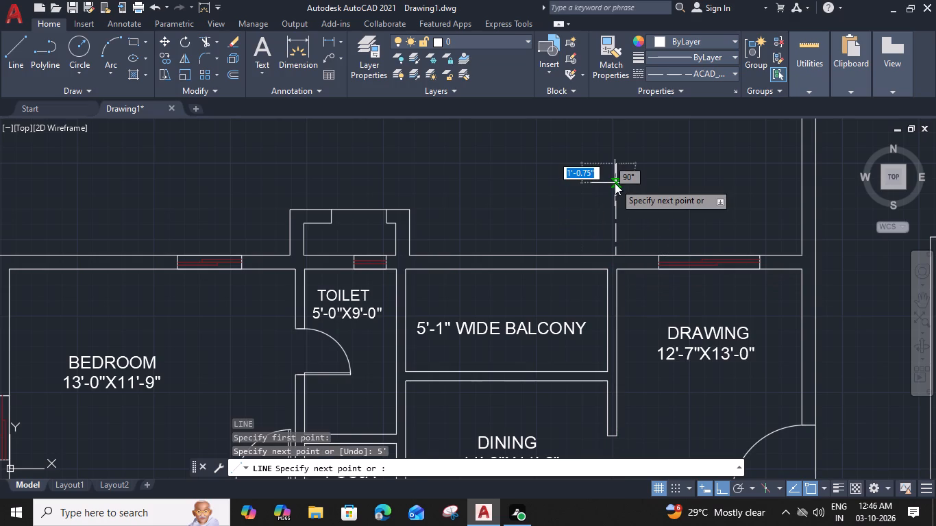
{"action": "left_click", "coordinate": [399, 163]}
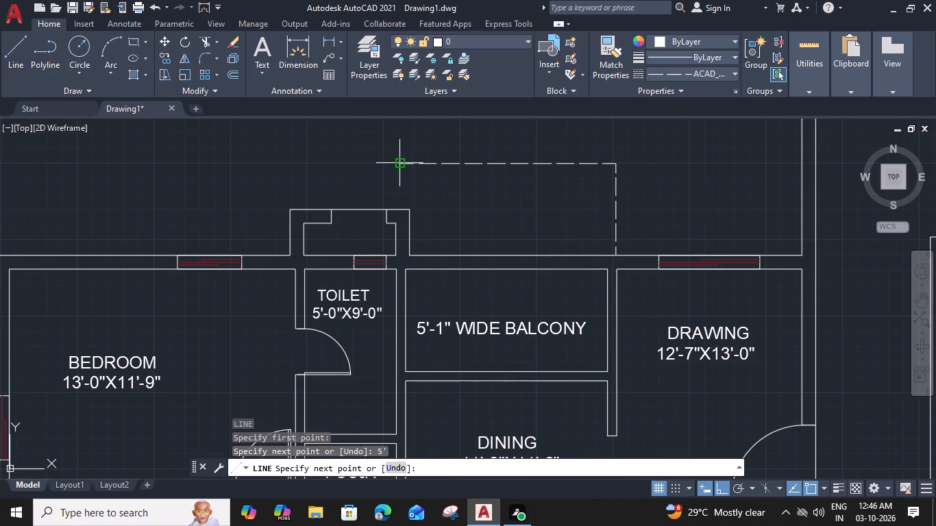
{"action": "left_click", "coordinate": [402, 209]}
{"action": "key", "text": "Escape"}
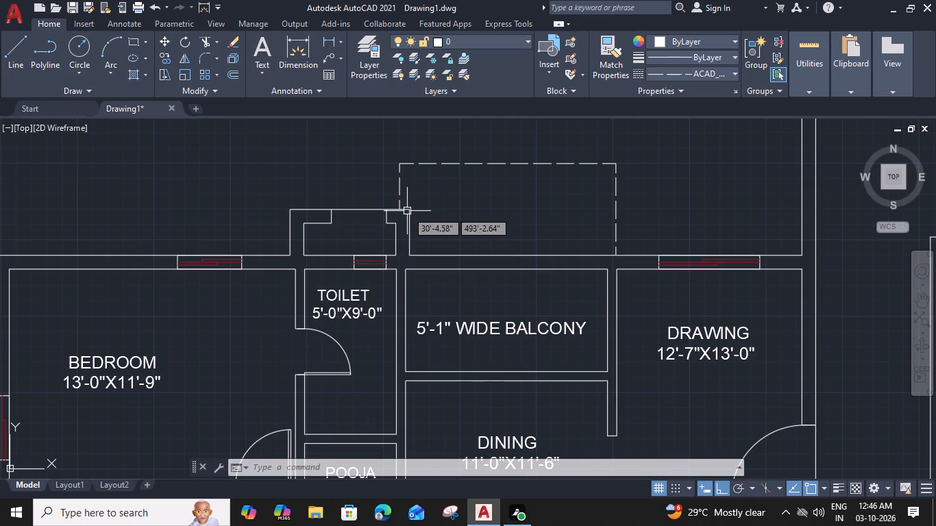
Draw a dashed outline 5' deep and about 12'-5" wide outside the 5'-1" WIDE BALCONY between the 11'-0"X15'-0" DRAWING and 12'-7"X10'-1" BEDROOM.
{"action": "scroll", "coordinate": [549, 195], "scroll_direction": "down", "scroll_amount": 2}
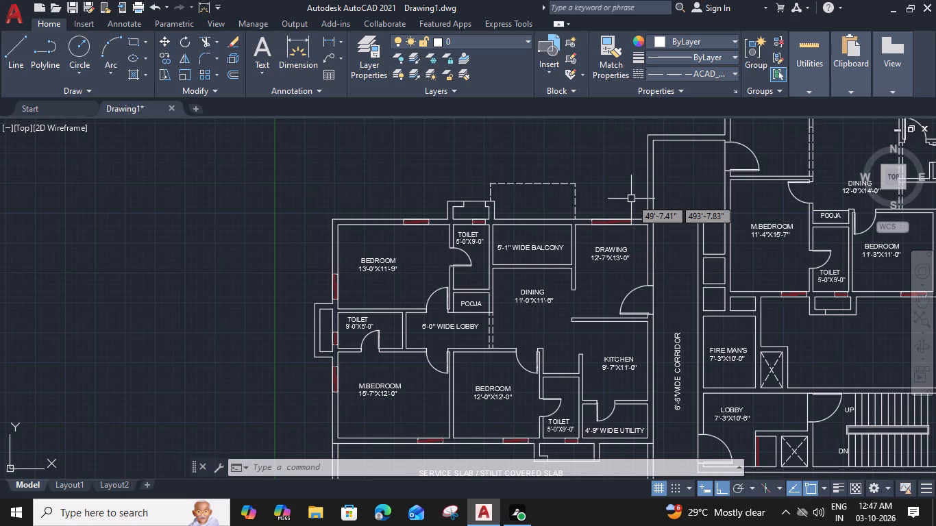
{"action": "scroll", "coordinate": [631, 199], "scroll_direction": "down", "scroll_amount": 1}
{"action": "middle_click_drag", "start_coordinate": [701, 153], "coordinate": [491, 246]}
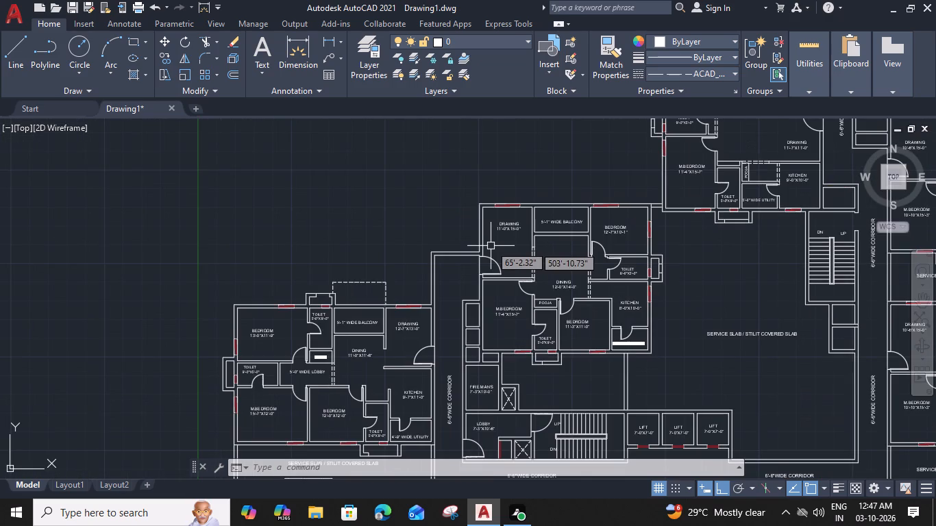
{"action": "scroll", "coordinate": [593, 184], "scroll_direction": "up", "scroll_amount": 2}
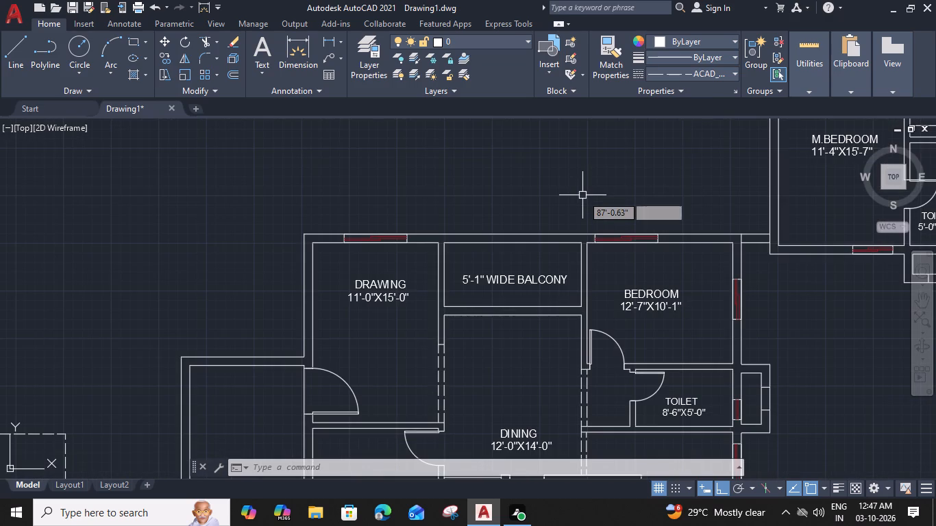
{"action": "type", "text": "L"}
{"action": "key", "text": "space"}
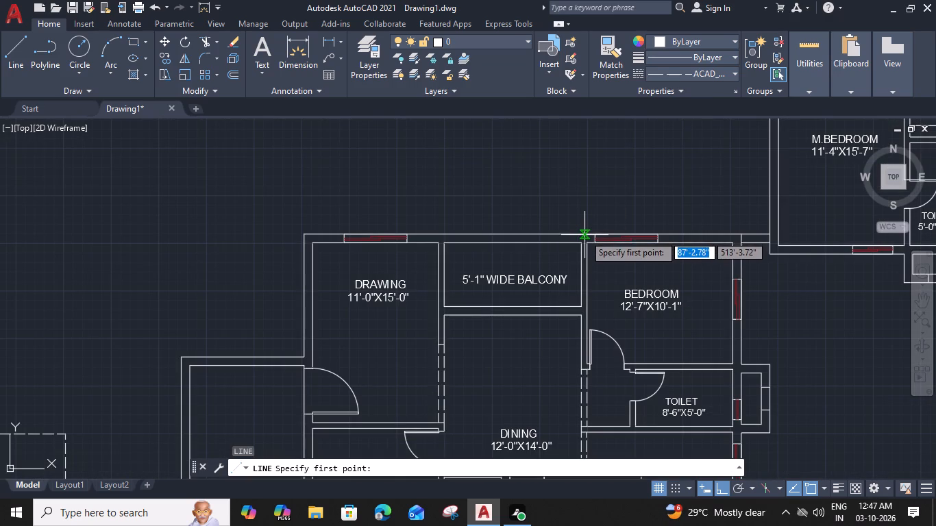
{"action": "left_click", "coordinate": [584, 235]}
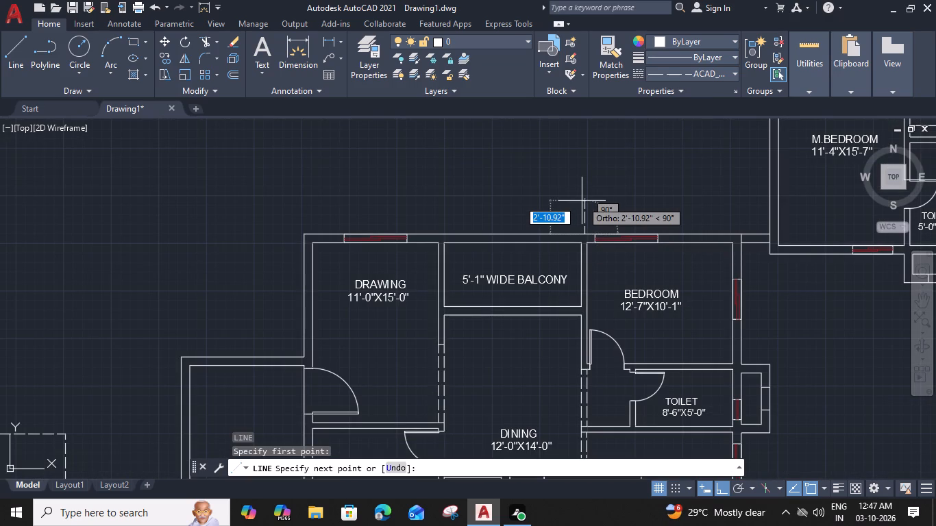
{"action": "type", "text": "5'"}
{"action": "key", "text": "space"}
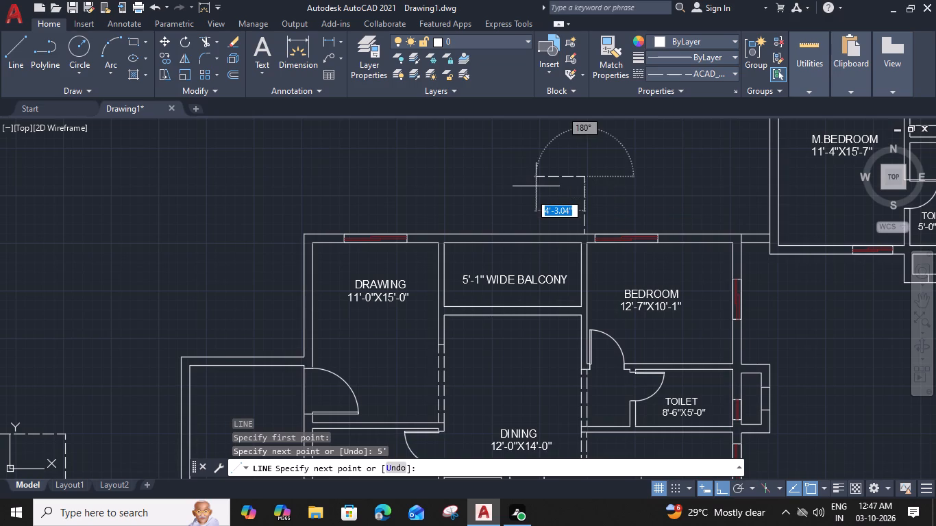
{"action": "left_click", "coordinate": [443, 176]}
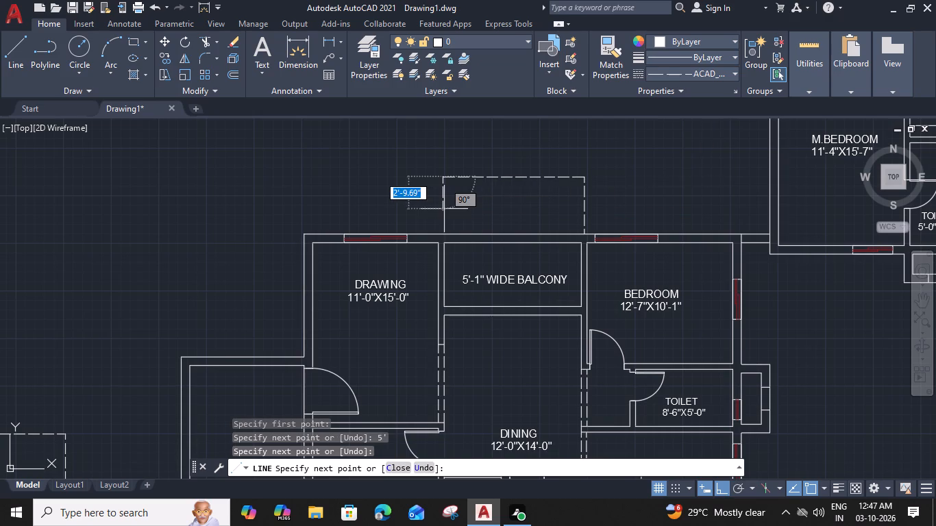
{"action": "left_click", "coordinate": [443, 231]}
{"action": "key", "text": "Escape"}
Draw a dashed outline 5' deep and about 11'-8" wide outside the 5'-1" WIDE BALCONY between the 11'-0"X11'-0" and 11'-4"X11'-0" bedrooms.
{"action": "scroll", "coordinate": [615, 188], "scroll_direction": "down", "scroll_amount": 2}
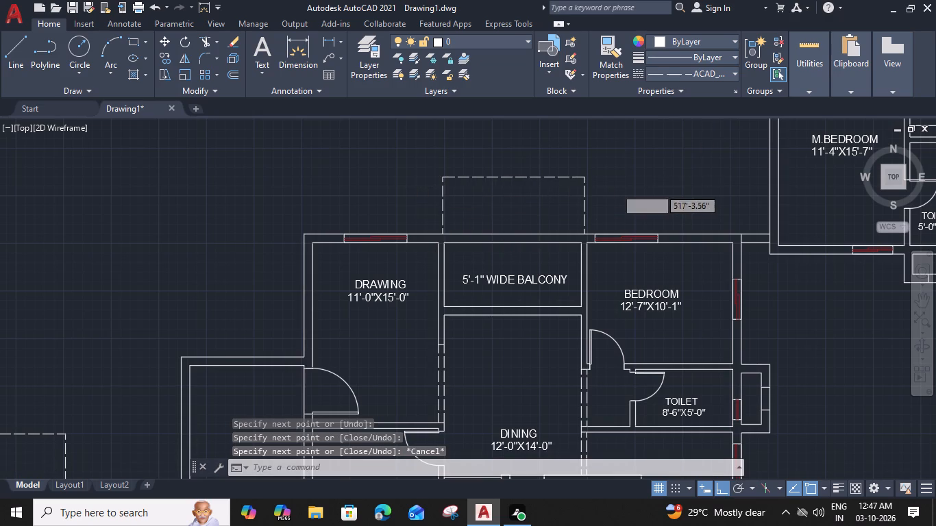
{"action": "middle_click_drag", "start_coordinate": [643, 179], "coordinate": [414, 285]}
{"action": "middle_click_drag", "start_coordinate": [529, 157], "coordinate": [529, 156]}
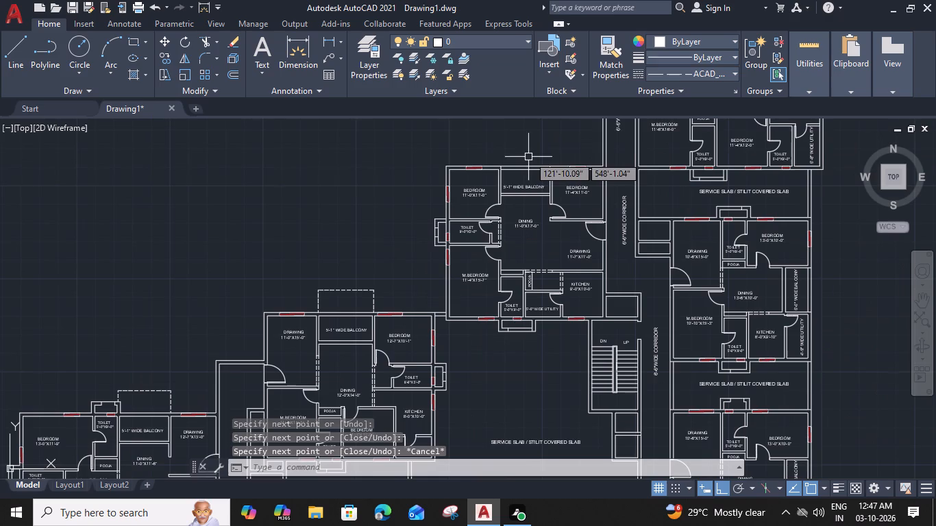
{"action": "middle_click_drag", "start_coordinate": [529, 156], "coordinate": [530, 199]}
{"action": "scroll", "coordinate": [541, 195], "scroll_direction": "up", "scroll_amount": 2}
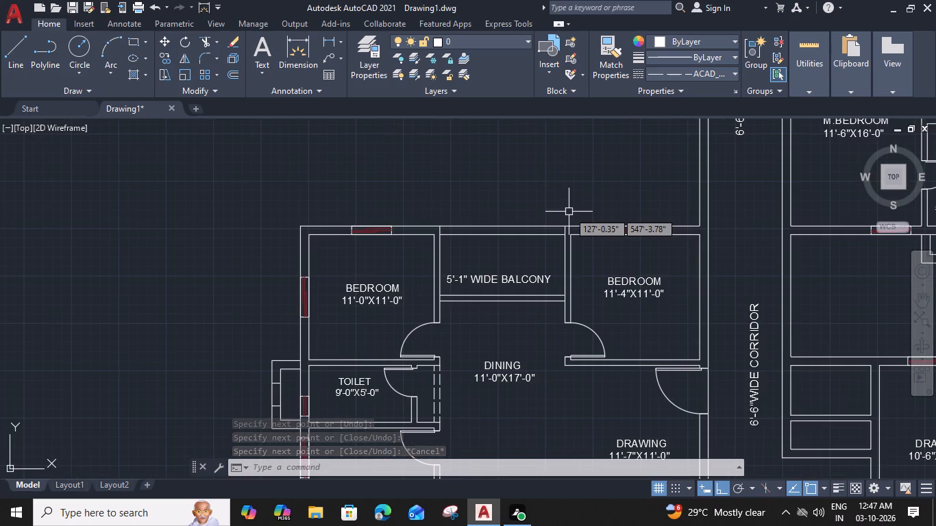
{"action": "key", "text": "space"}
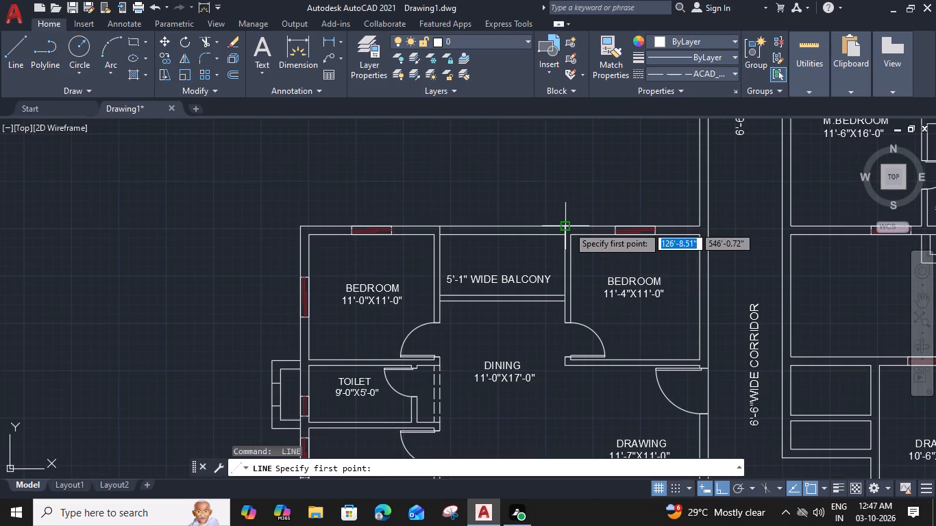
{"action": "scroll", "coordinate": [570, 225], "scroll_direction": "up", "scroll_amount": 2}
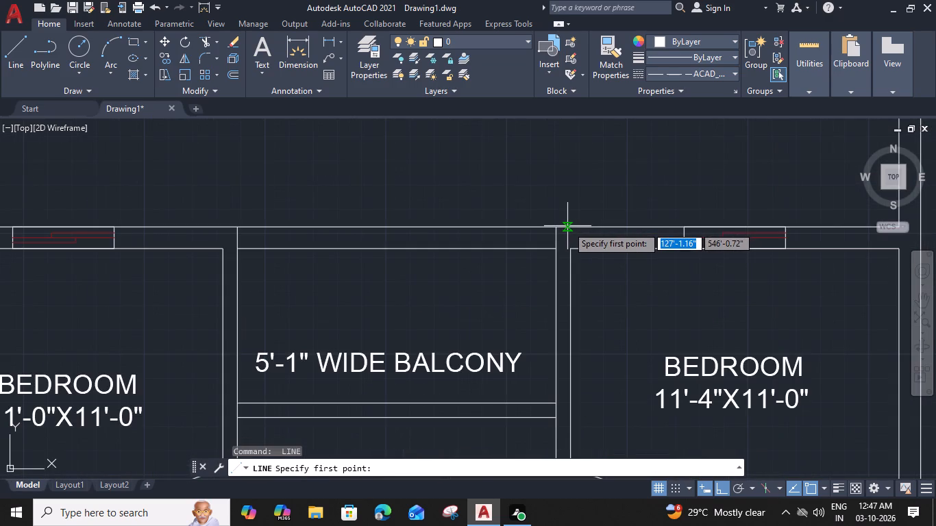
{"action": "left_click", "coordinate": [566, 227]}
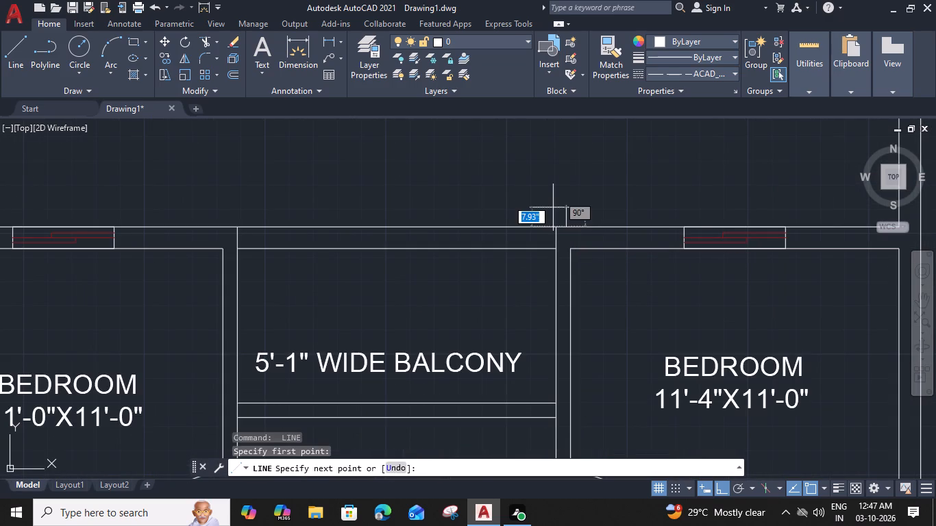
{"action": "type", "text": "5;"}
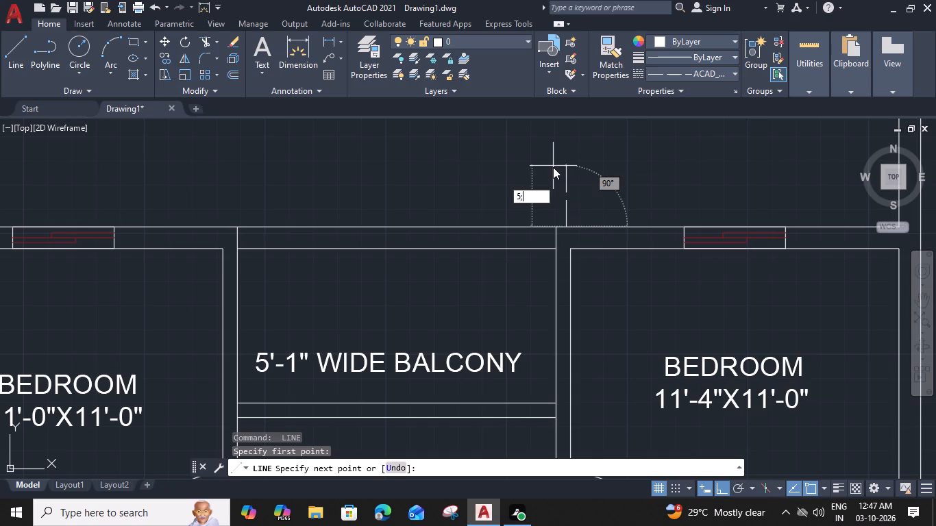
{"action": "key", "text": "BackSpace"}
{"action": "type", "text": "'"}
{"action": "key", "text": "space"}
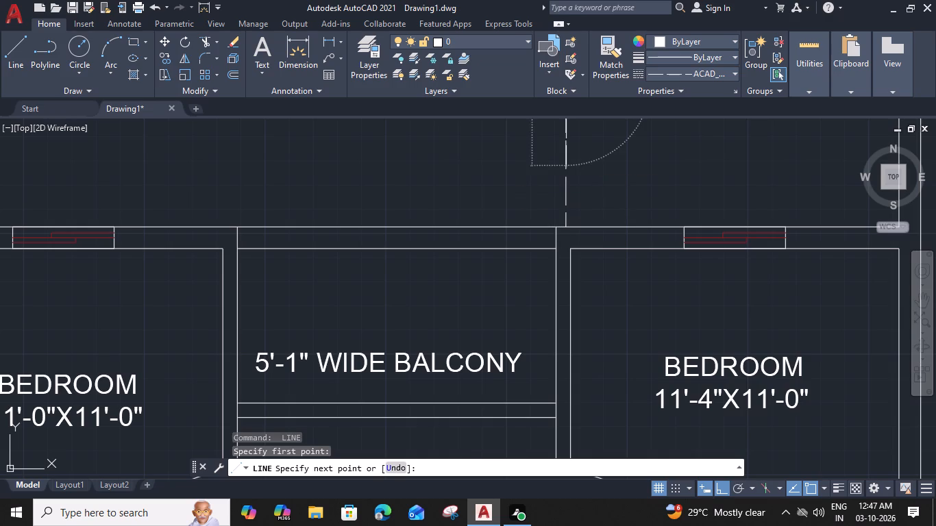
{"action": "scroll", "coordinate": [553, 165], "scroll_direction": "down", "scroll_amount": 1}
{"action": "middle_click_drag", "start_coordinate": [551, 162], "coordinate": [558, 244]}
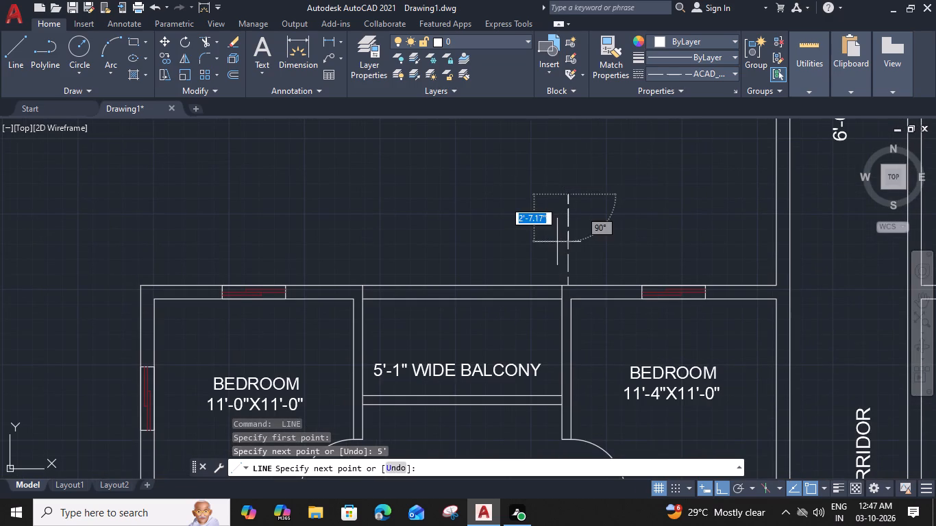
{"action": "middle_click_drag", "start_coordinate": [389, 217], "coordinate": [608, 200]}
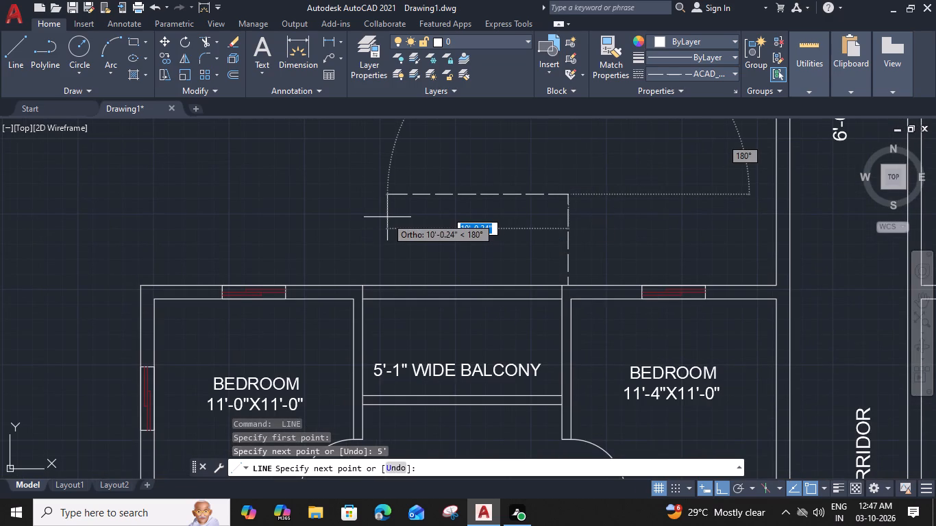
{"action": "left_click", "coordinate": [576, 178]}
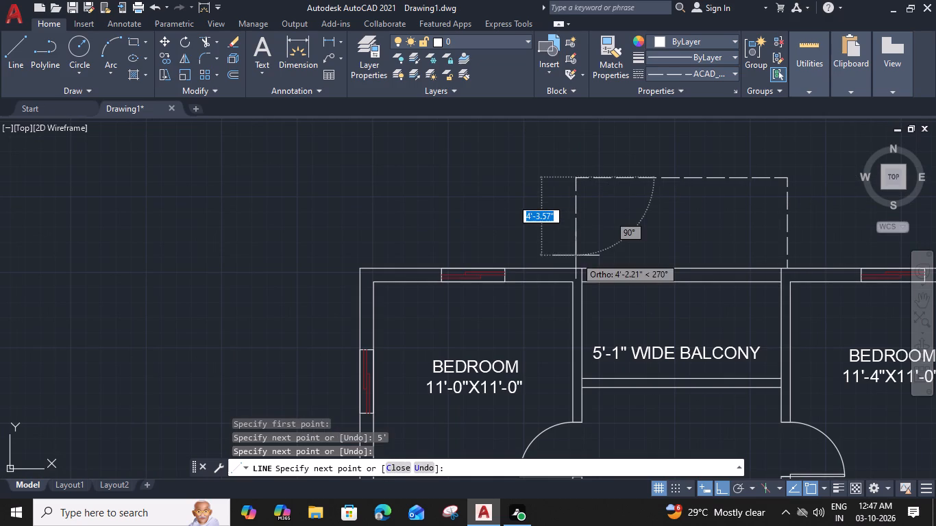
{"action": "left_click", "coordinate": [576, 266]}
{"action": "key", "text": "Escape"}
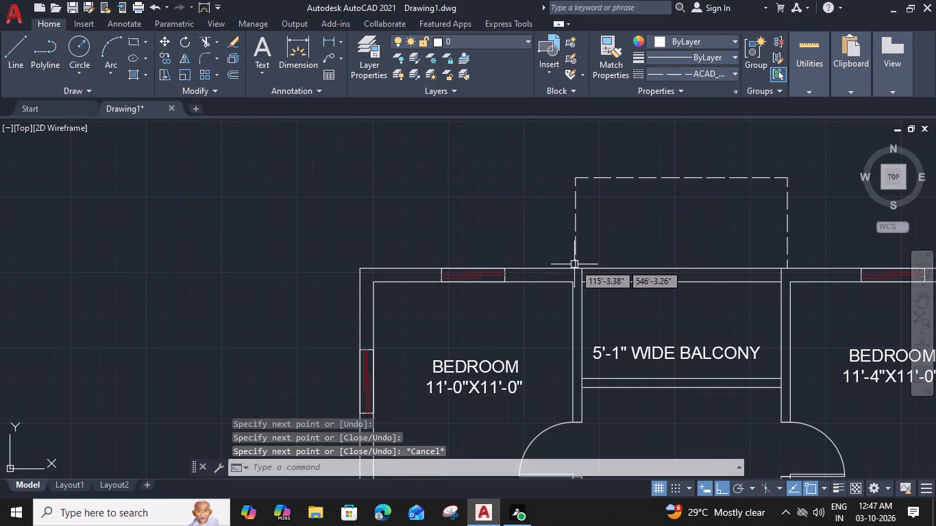
Draw a dashed outline 5' deep and about 12'-3" wide outside the 5'-6" WIDE BALCONY beside the 11'-1"X15'-7" DRAWING, ending at the toilet shaft.
{"action": "scroll", "coordinate": [639, 228], "scroll_direction": "down", "scroll_amount": 3}
{"action": "middle_click_drag", "start_coordinate": [669, 219], "coordinate": [405, 320]}
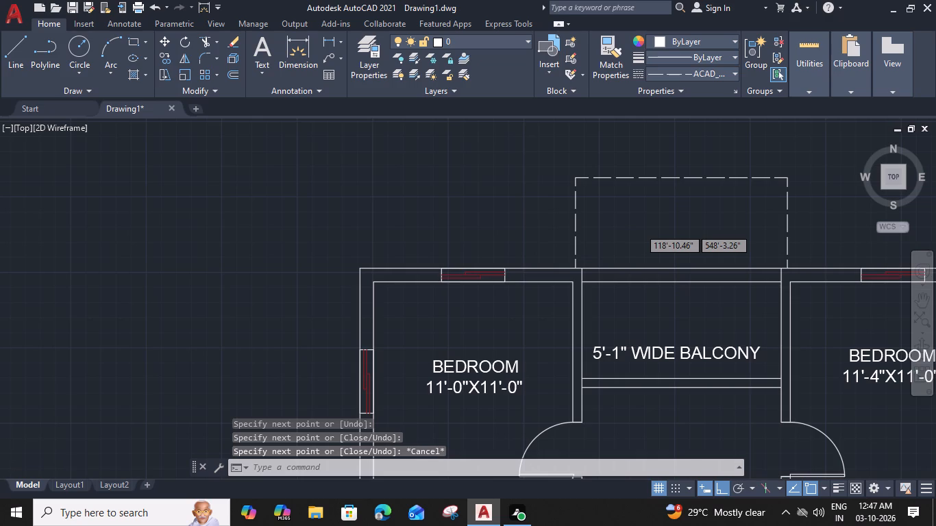
{"action": "scroll", "coordinate": [591, 180], "scroll_direction": "up", "scroll_amount": 3}
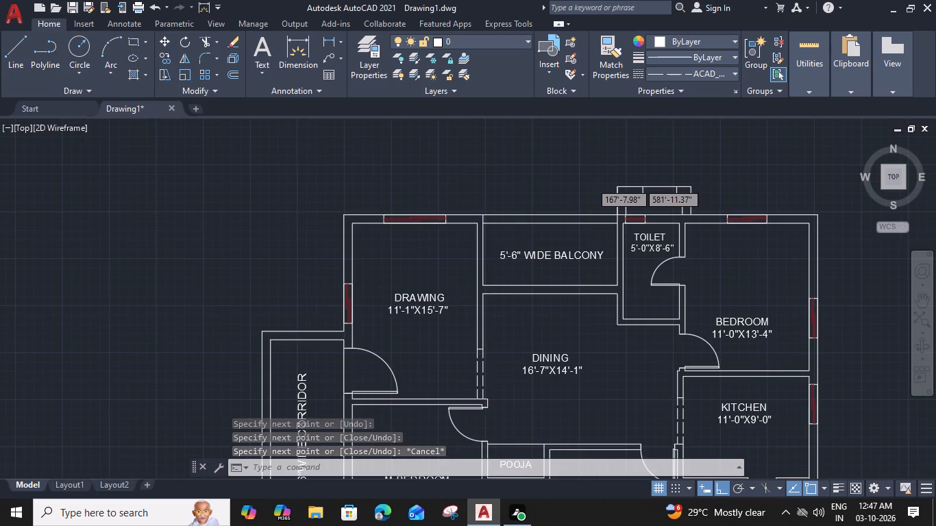
{"action": "type", "text": "L"}
{"action": "key", "text": "space"}
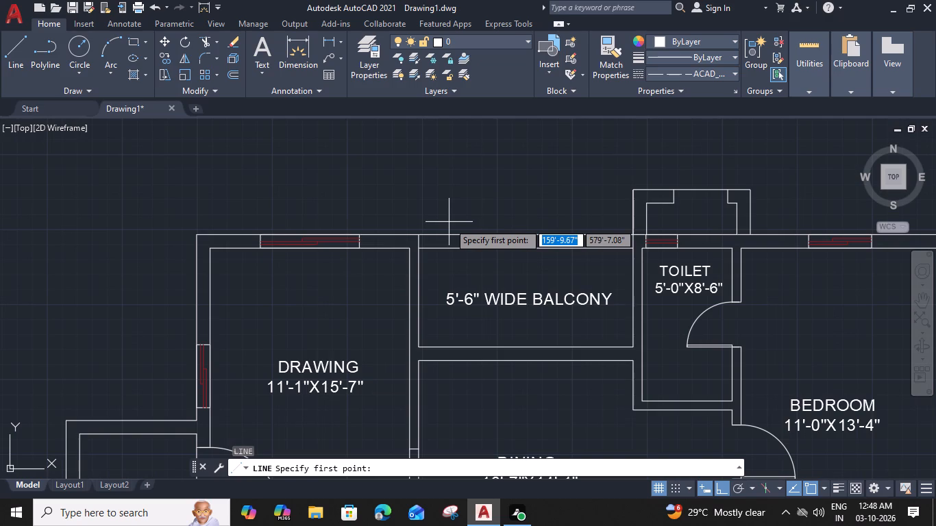
{"action": "type", "text": "L"}
{"action": "key", "text": "space"}
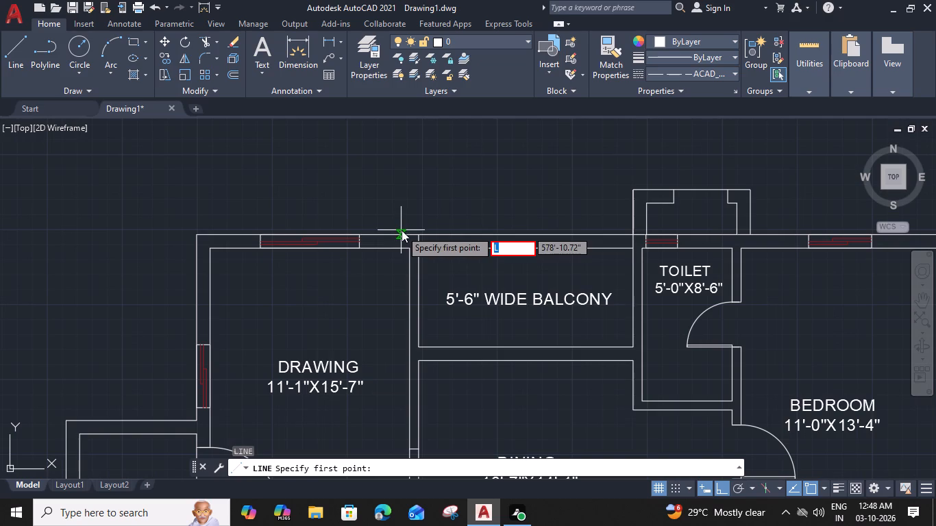
{"action": "key", "text": "BackSpace"}
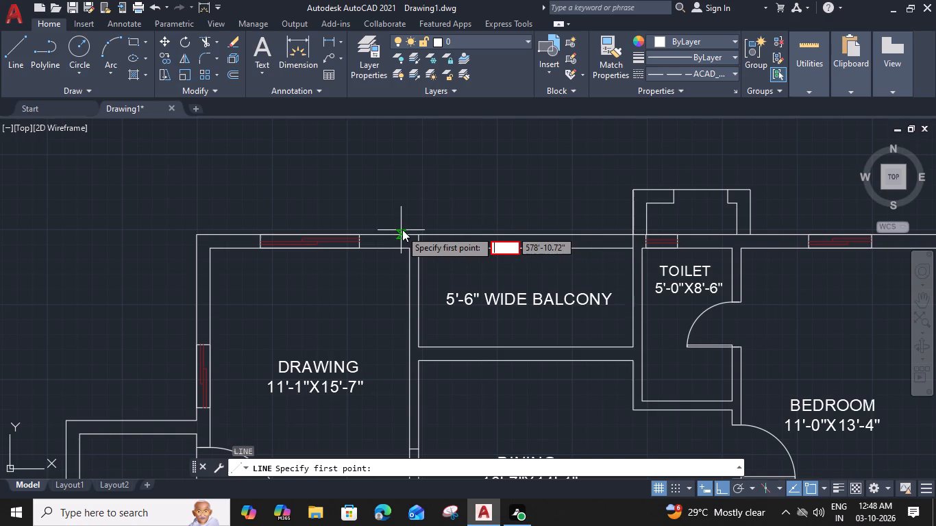
{"action": "key", "text": "space"}
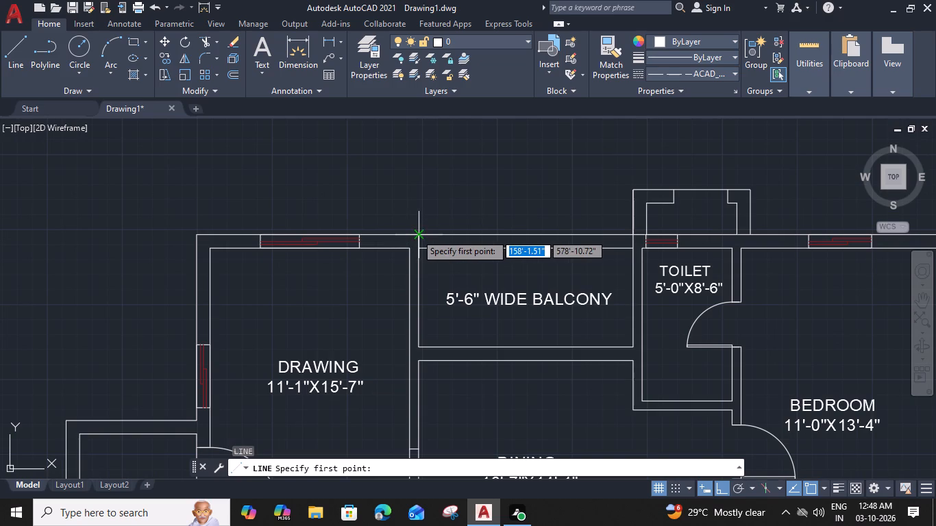
{"action": "left_click", "coordinate": [413, 236]}
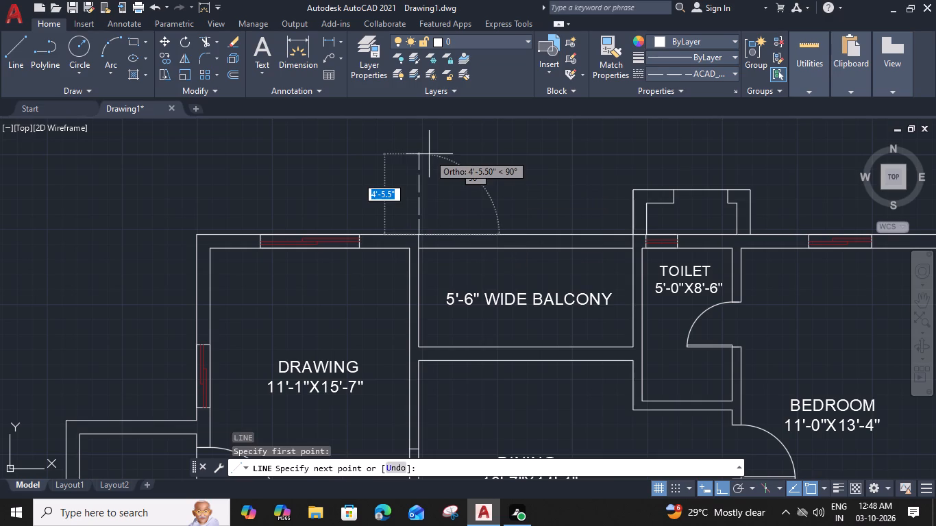
{"action": "type", "text": "5'"}
{"action": "key", "text": "space"}
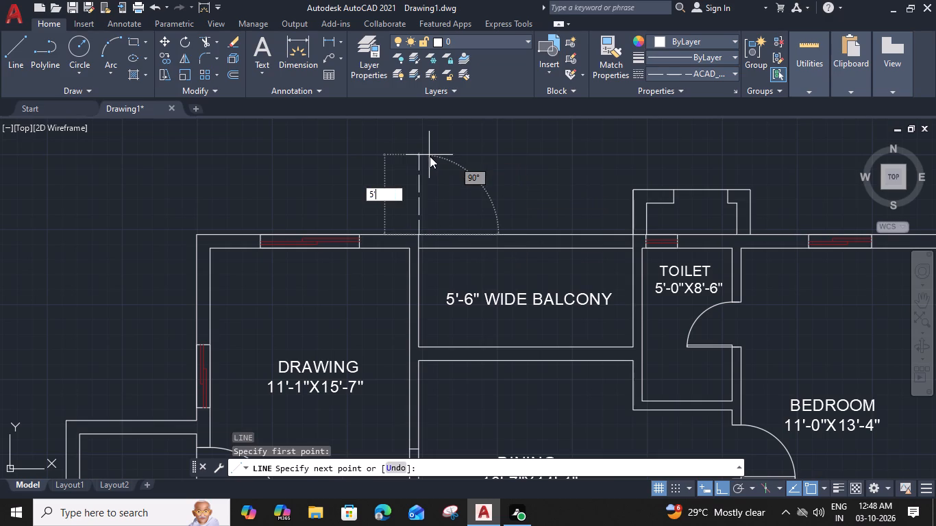
{"action": "left_click", "coordinate": [639, 145]}
{"action": "left_click", "coordinate": [640, 187]}
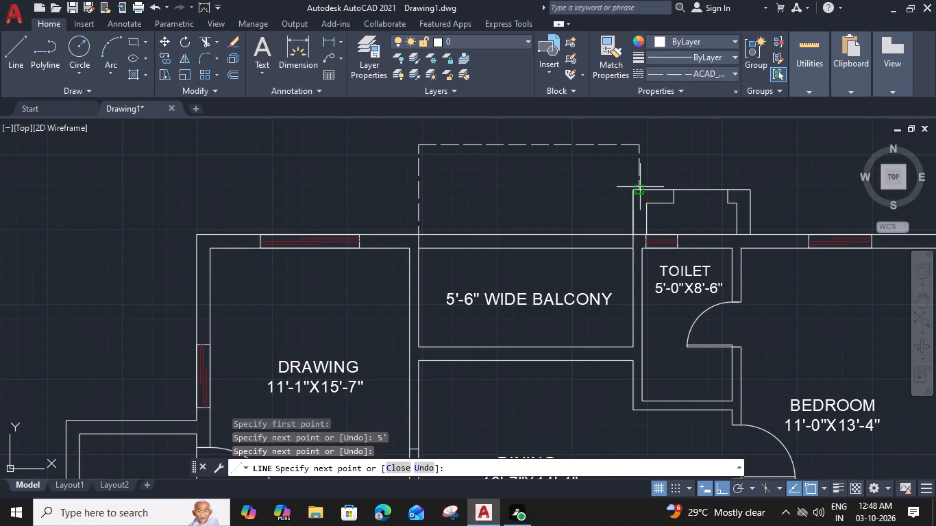
{"action": "key", "text": "Escape"}
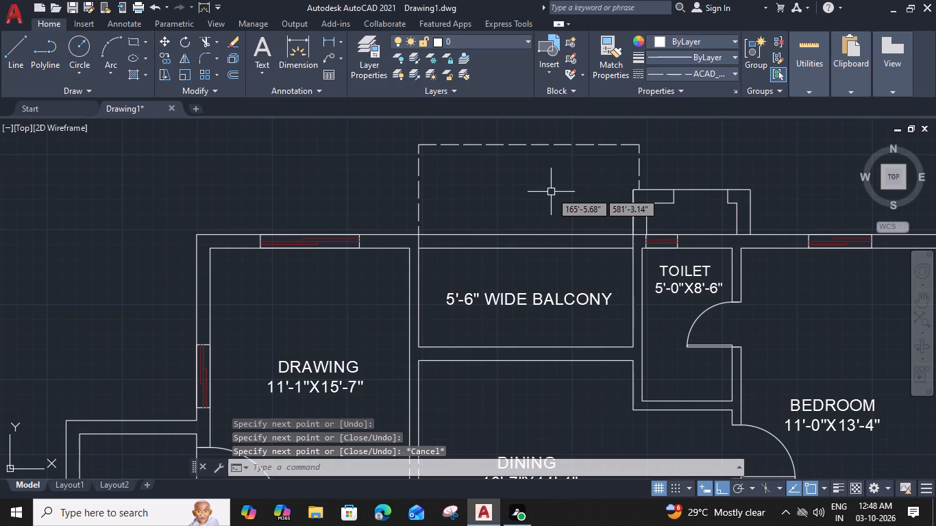
Move the new outline's drawing-side dashed line to about the centre of the wall between the 11'-1"X15'-7" DRAWING and the balcony.
{"action": "left_click", "coordinate": [417, 203]}
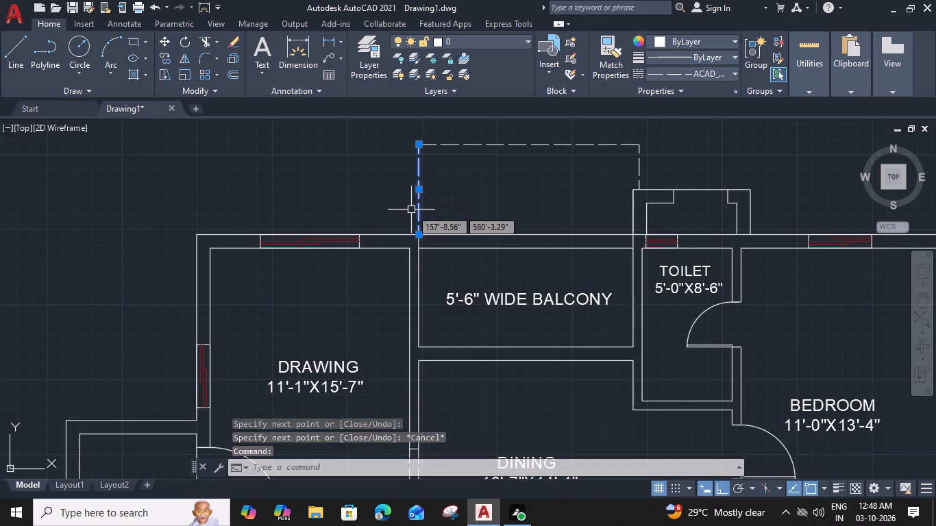
{"action": "key", "text": "m"}
{"action": "key", "text": "space"}
{"action": "scroll", "coordinate": [410, 212], "scroll_direction": "up", "scroll_amount": 3}
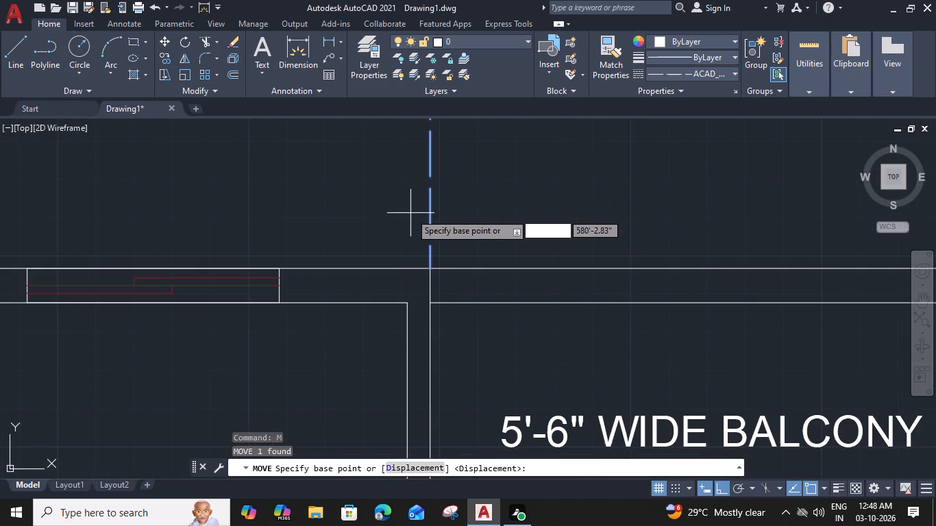
{"action": "left_click", "coordinate": [440, 300]}
{"action": "left_click", "coordinate": [420, 299]}
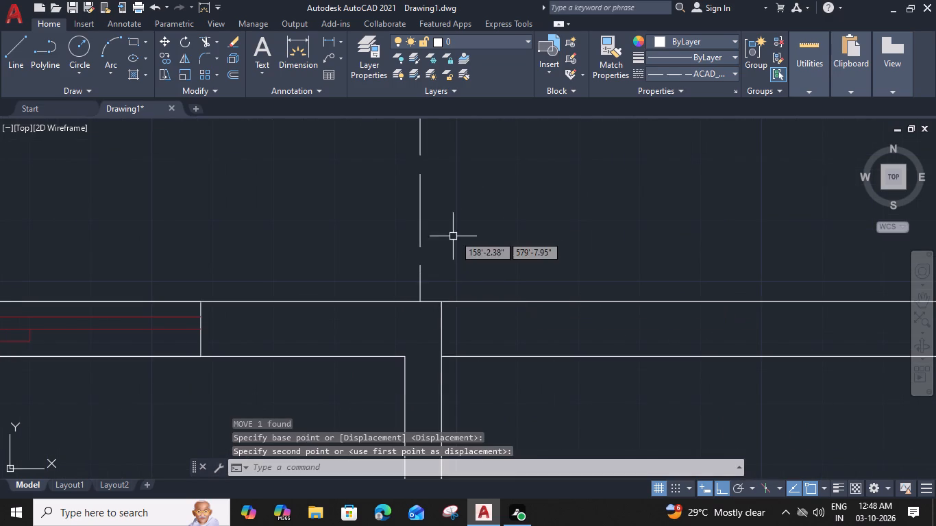
Extend the outline's long dashed line to meet the moved side line outside the 5'-6" WIDE BALCONY.
{"action": "scroll", "coordinate": [456, 232], "scroll_direction": "down", "scroll_amount": 3}
{"action": "middle_click_drag", "start_coordinate": [478, 204], "coordinate": [469, 274]}
{"action": "key", "text": "e"}
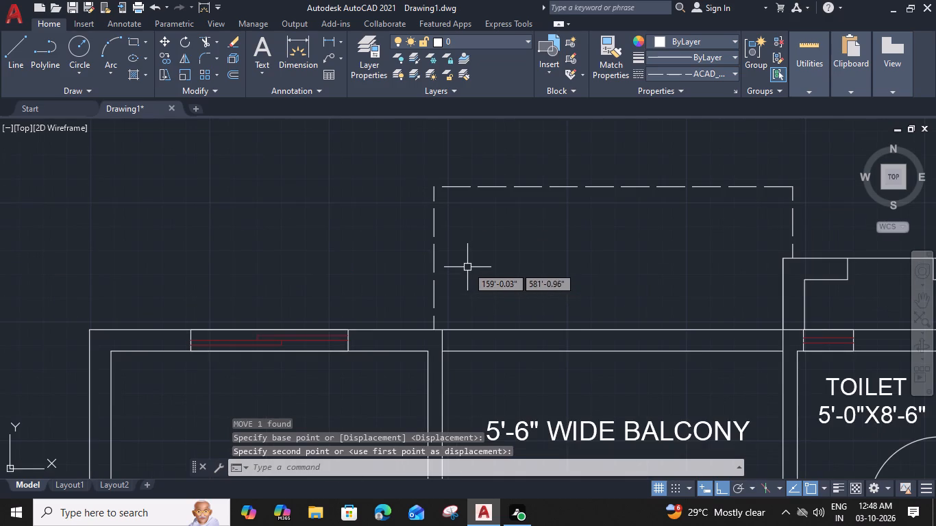
{"action": "key", "text": "x"}
{"action": "key", "text": "space"}
{"action": "left_click", "coordinate": [466, 188]}
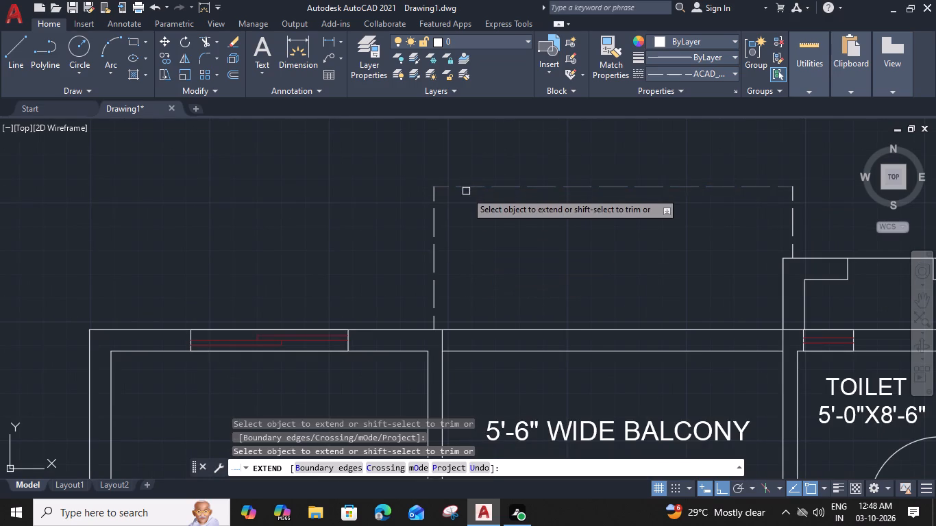
{"action": "key", "text": "Escape"}
Draw a dashed outline 5' deep outside the 5'-0" WIDE BALCONY beside the 13'-6"X10'-0" DINING in the flat above the service slab.
{"action": "scroll", "coordinate": [468, 210], "scroll_direction": "down", "scroll_amount": 3}
{"action": "middle_click_drag", "start_coordinate": [495, 275], "coordinate": [478, 112]}
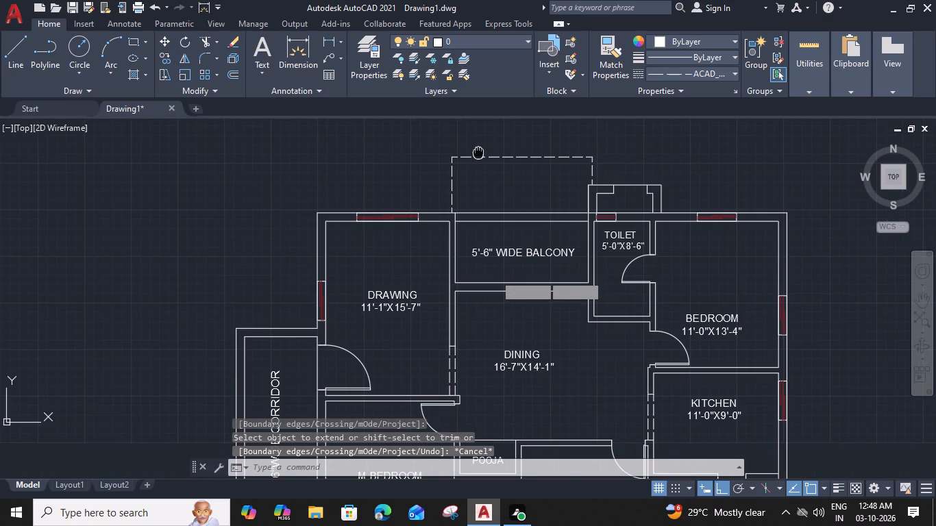
{"action": "middle_click_drag", "start_coordinate": [478, 112], "coordinate": [478, 114]}
{"action": "scroll", "coordinate": [506, 262], "scroll_direction": "down", "scroll_amount": 1}
{"action": "middle_click_drag", "start_coordinate": [509, 268], "coordinate": [489, 92]}
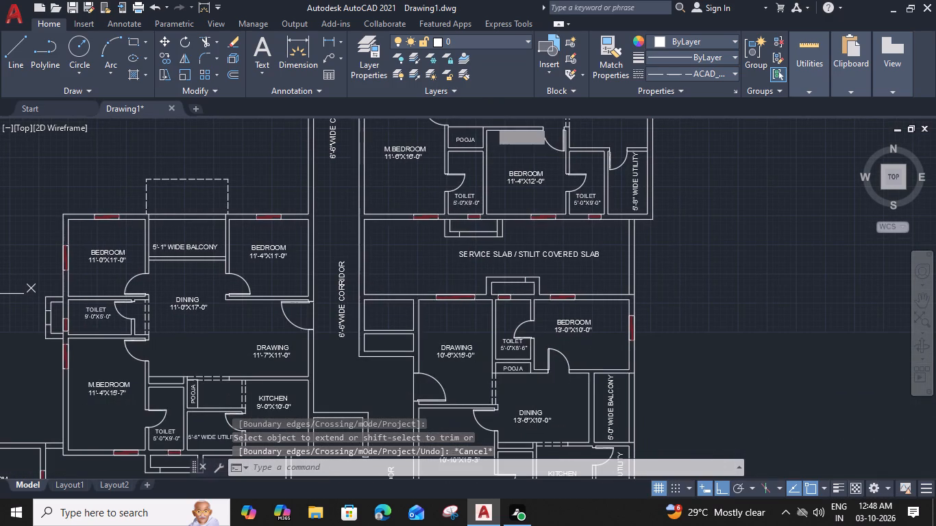
{"action": "middle_click_drag", "start_coordinate": [513, 320], "coordinate": [513, 134]}
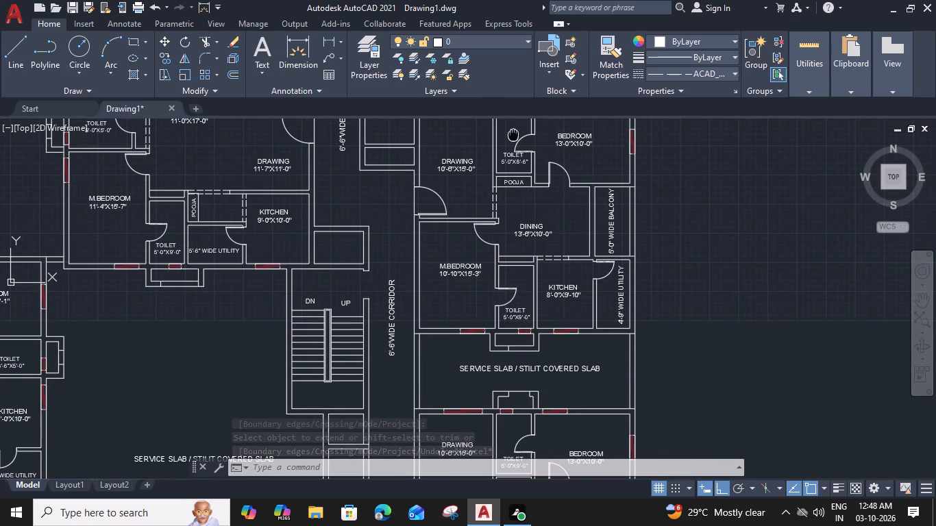
{"action": "middle_click_drag", "start_coordinate": [653, 223], "coordinate": [628, 242]}
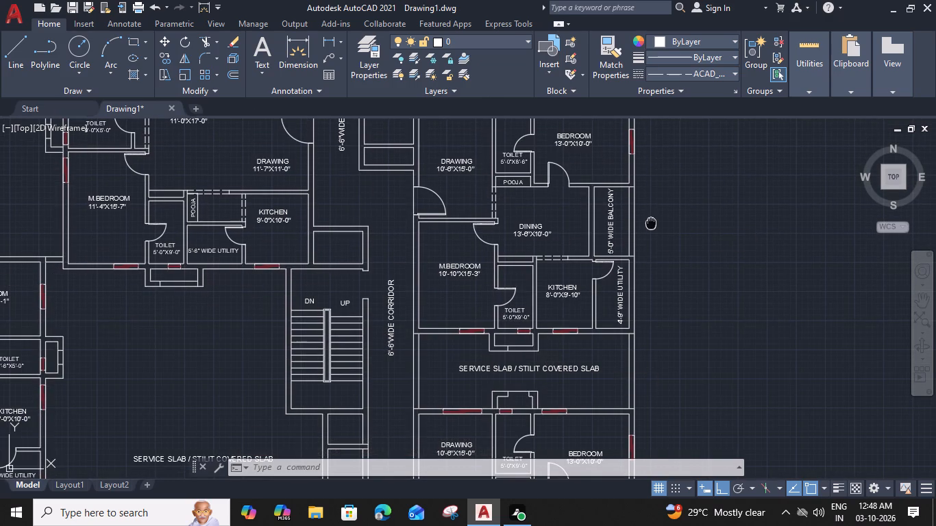
{"action": "middle_click_drag", "start_coordinate": [628, 242], "coordinate": [626, 245]}
{"action": "type", "text": "L"}
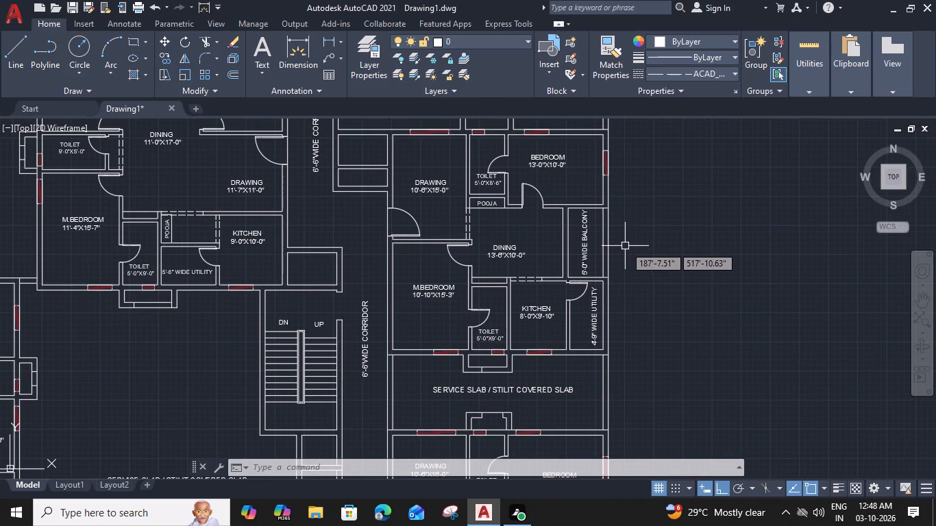
{"action": "key", "text": "space"}
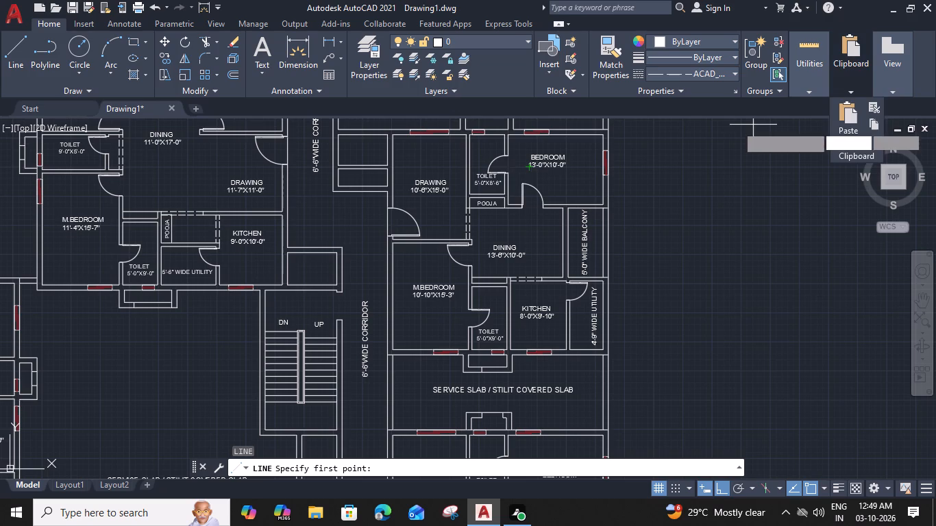
{"action": "type", "text": "L"}
{"action": "key", "text": "space"}
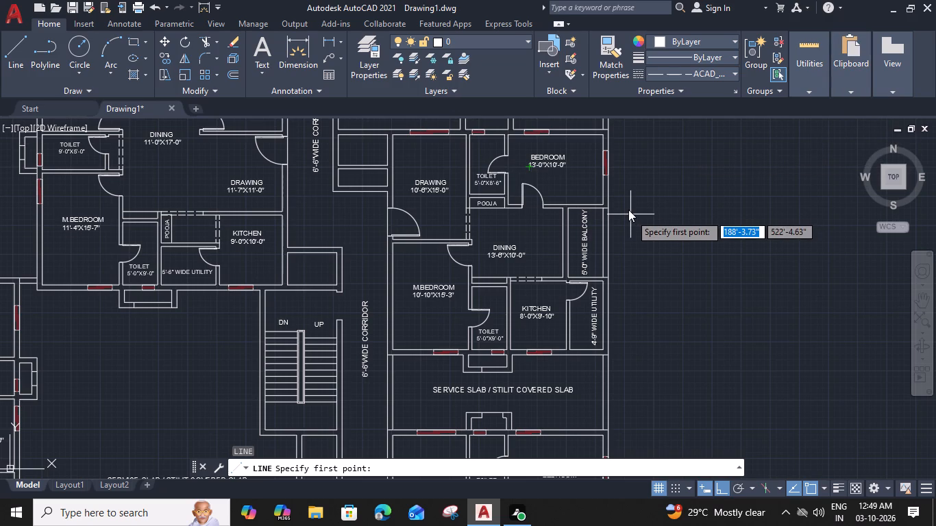
{"action": "key", "text": "Escape"}
{"action": "type", "text": "L"}
{"action": "key", "text": "space"}
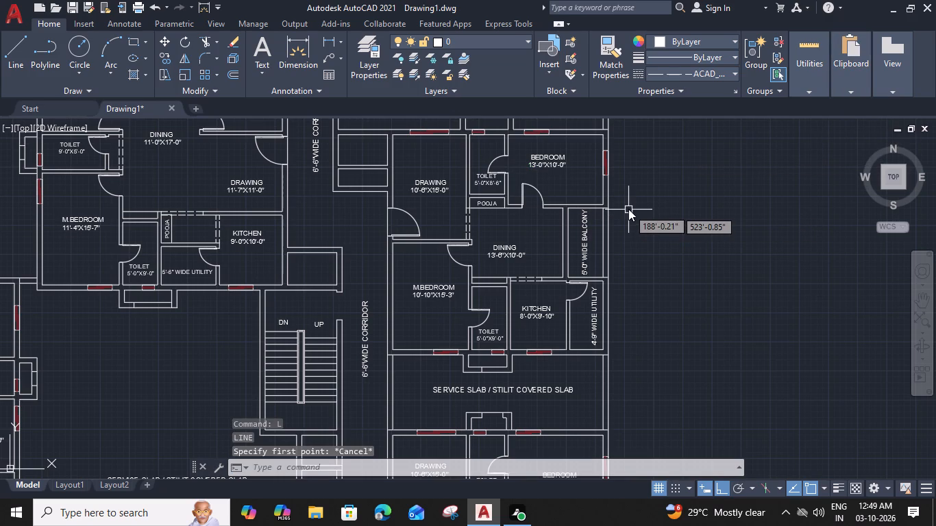
{"action": "scroll", "coordinate": [600, 200], "scroll_direction": "up", "scroll_amount": 2}
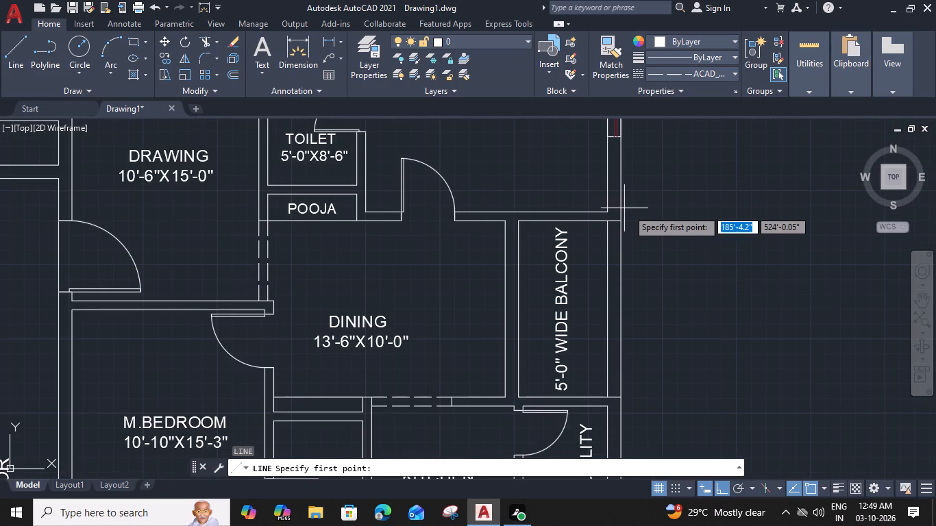
{"action": "left_click", "coordinate": [621, 214]}
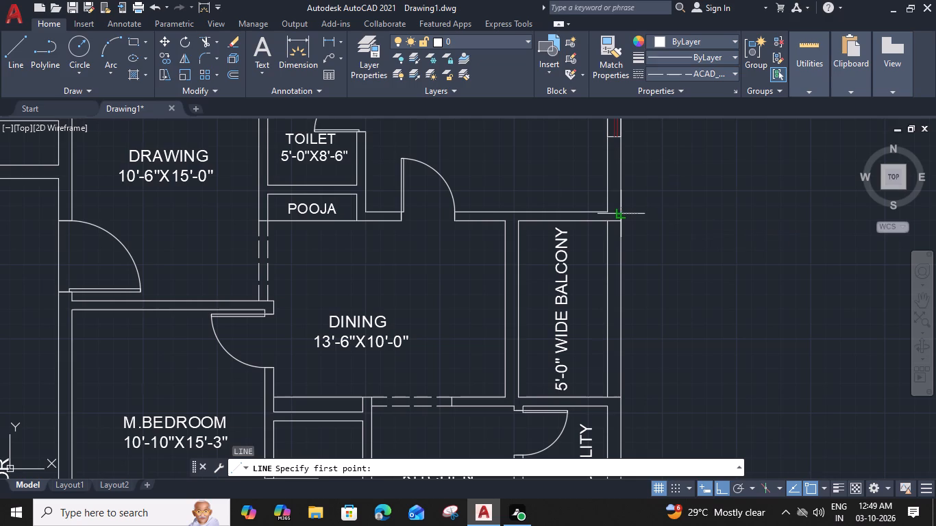
{"action": "type", "text": "5'"}
{"action": "key", "text": "space"}
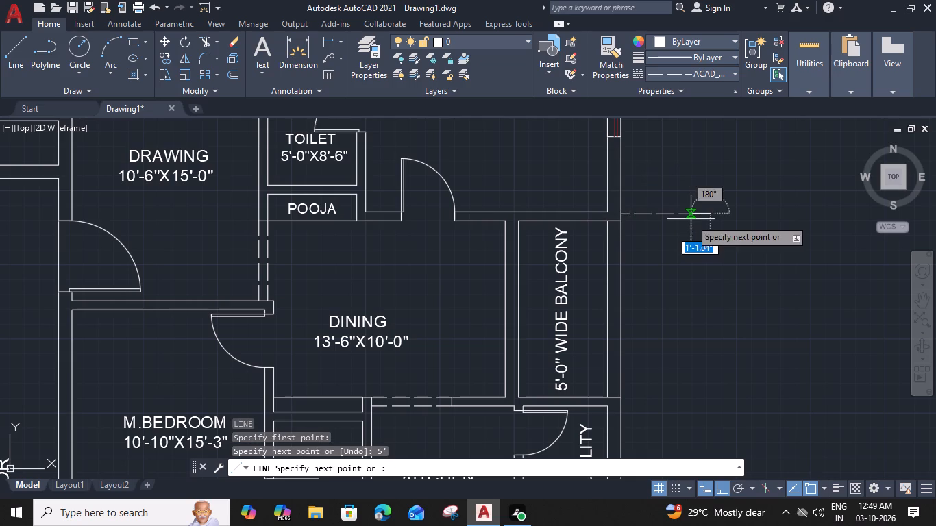
{"action": "middle_click_drag", "start_coordinate": [715, 351], "coordinate": [709, 259]}
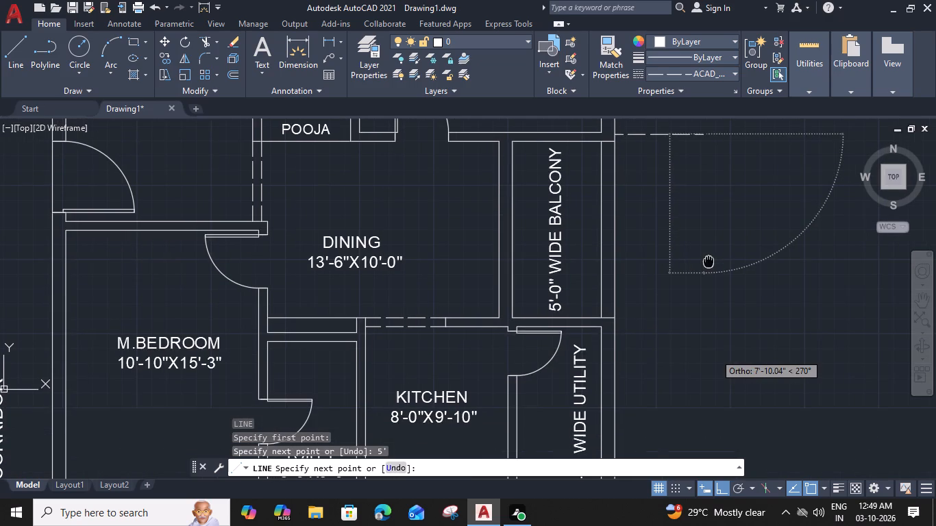
{"action": "left_click", "coordinate": [705, 308]}
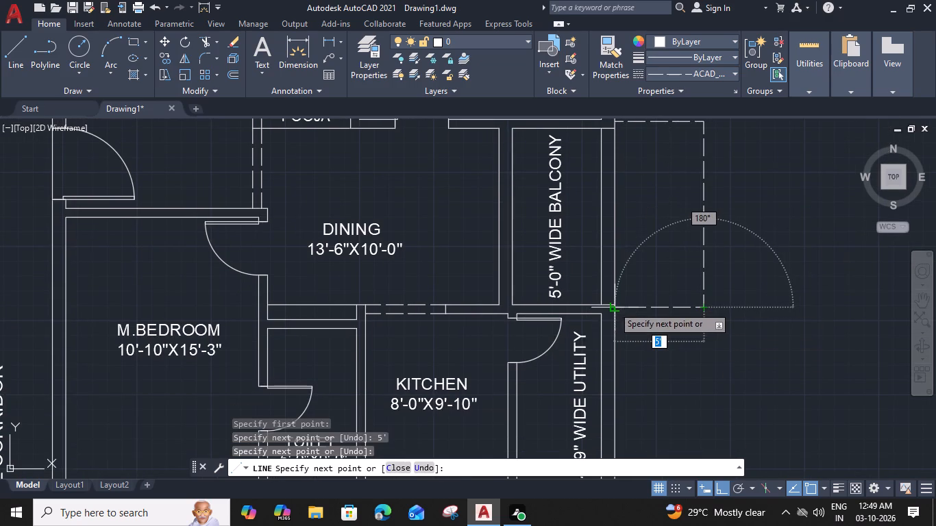
{"action": "left_click", "coordinate": [613, 306]}
{"action": "key", "text": "Escape"}
Draw a dashed outline 5' deep and about 10' long outside the 5'-0" WIDE BALCONY in the flat with the 8'-0"X10'-2" KITCHEN.
{"action": "scroll", "coordinate": [639, 312], "scroll_direction": "down", "scroll_amount": 3}
{"action": "middle_click_drag", "start_coordinate": [643, 318], "coordinate": [641, 318]}
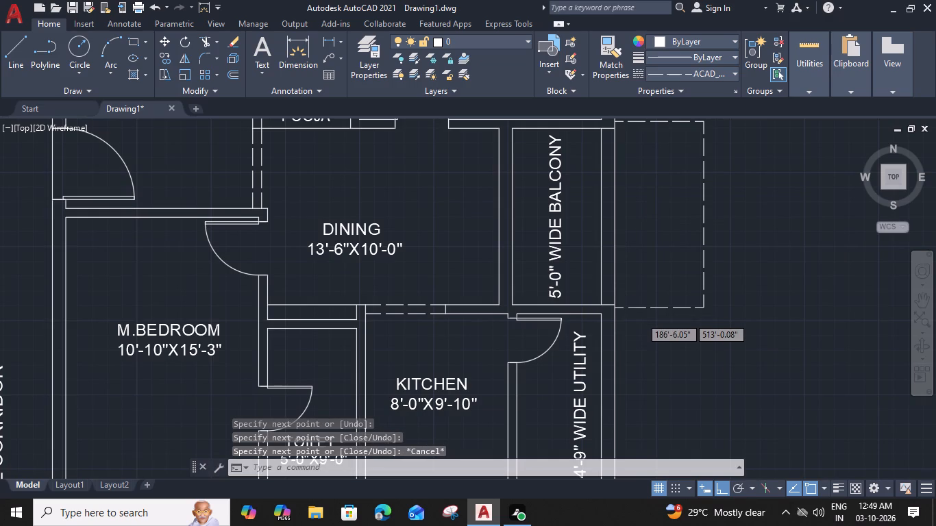
{"action": "middle_click_drag", "start_coordinate": [641, 318], "coordinate": [681, 27]}
{"action": "type", "text": "L"}
{"action": "key", "text": "space"}
{"action": "scroll", "coordinate": [675, 255], "scroll_direction": "up", "scroll_amount": 3}
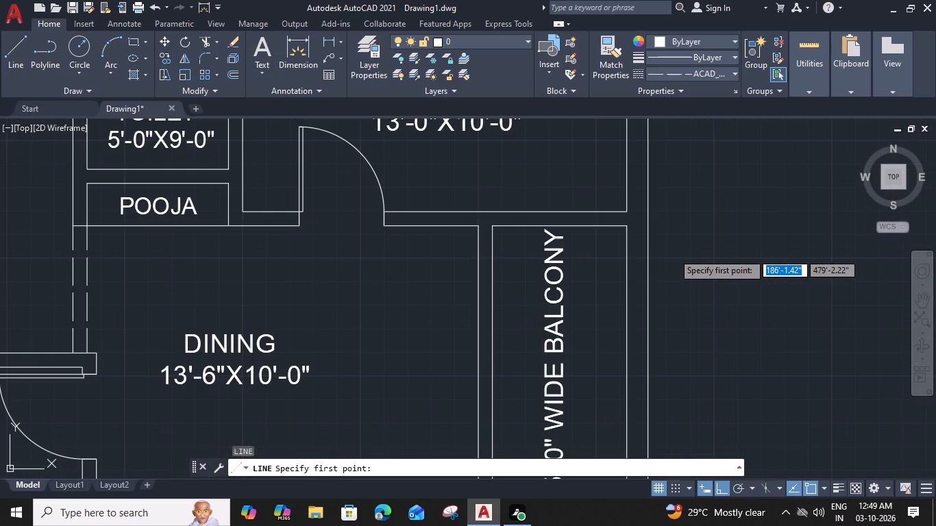
{"action": "left_click", "coordinate": [648, 216]}
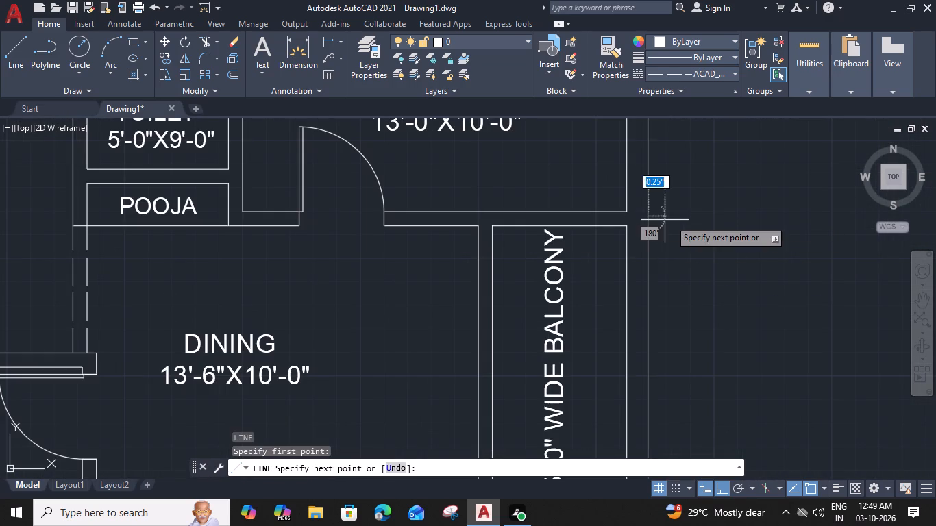
{"action": "key", "text": "5"}
{"action": "key", "text": "apostrophe"}
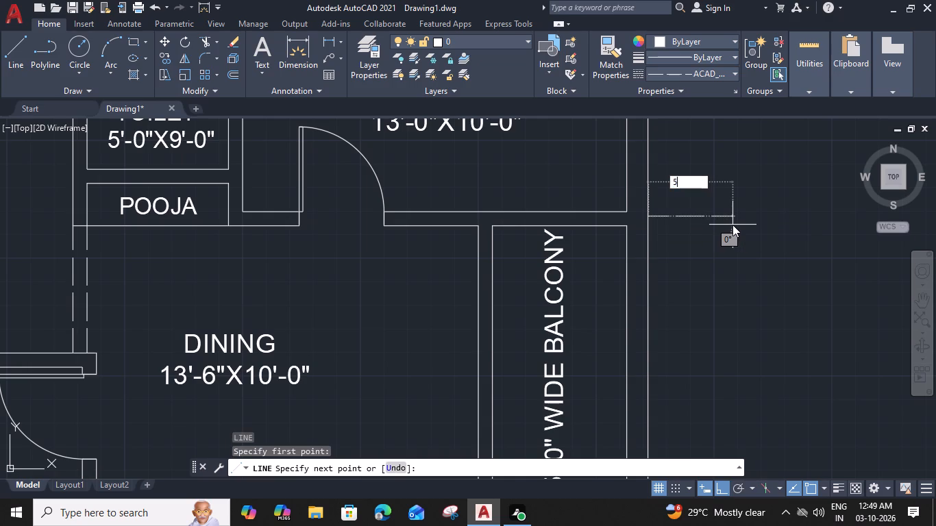
{"action": "key", "text": "space"}
{"action": "middle_click_drag", "start_coordinate": [755, 311], "coordinate": [754, 92]}
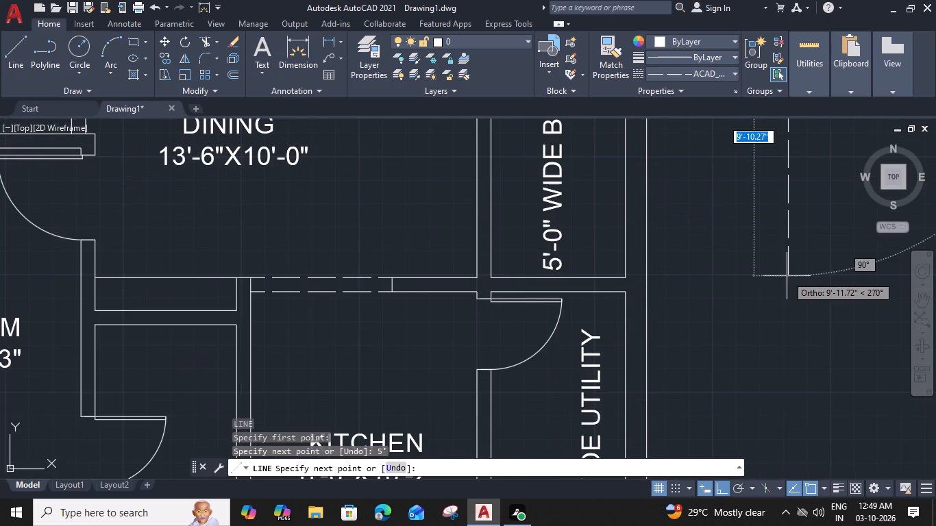
{"action": "left_click", "coordinate": [787, 282]}
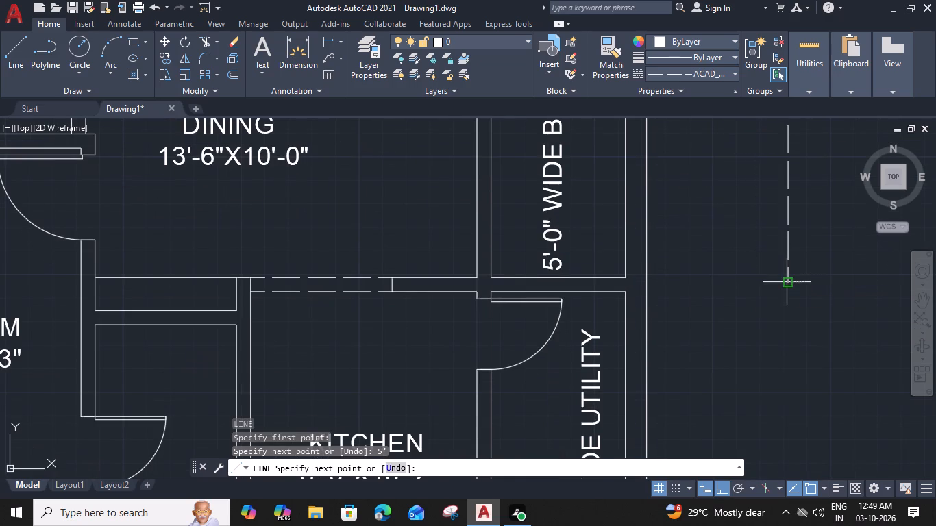
{"action": "left_click", "coordinate": [645, 281]}
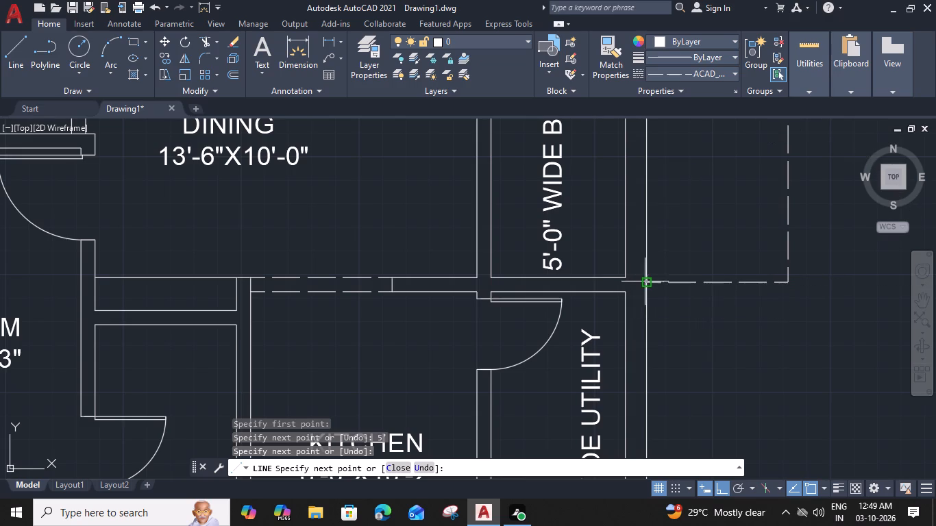
{"action": "key", "text": "Escape"}
Draw a dashed outline 5' deep outside the corner flat's 5'-1" WIDE BALCONY beside the 11'-0"X14'-7" DINING, ending at the toilet shaft.
{"action": "scroll", "coordinate": [643, 278], "scroll_direction": "down", "scroll_amount": 3}
{"action": "middle_click_drag", "start_coordinate": [649, 321], "coordinate": [650, 308]}
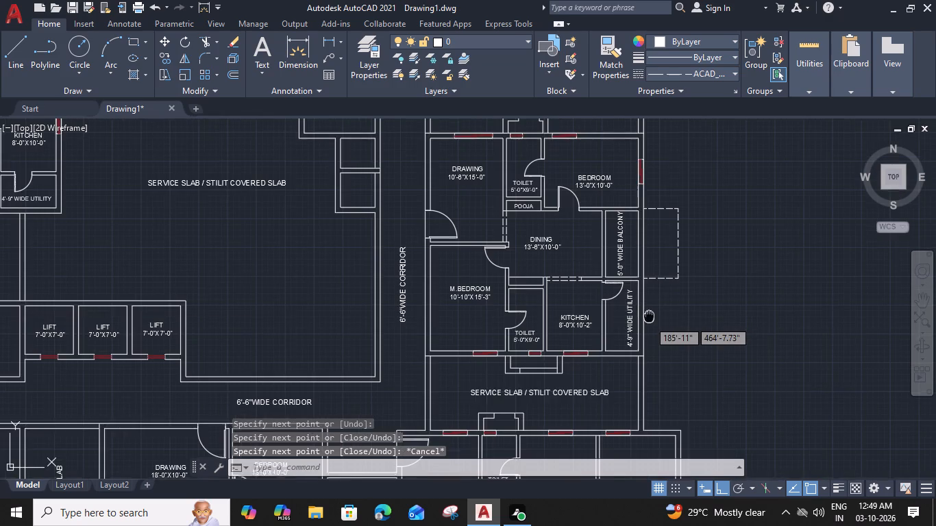
{"action": "middle_click_drag", "start_coordinate": [650, 308], "coordinate": [658, 67]}
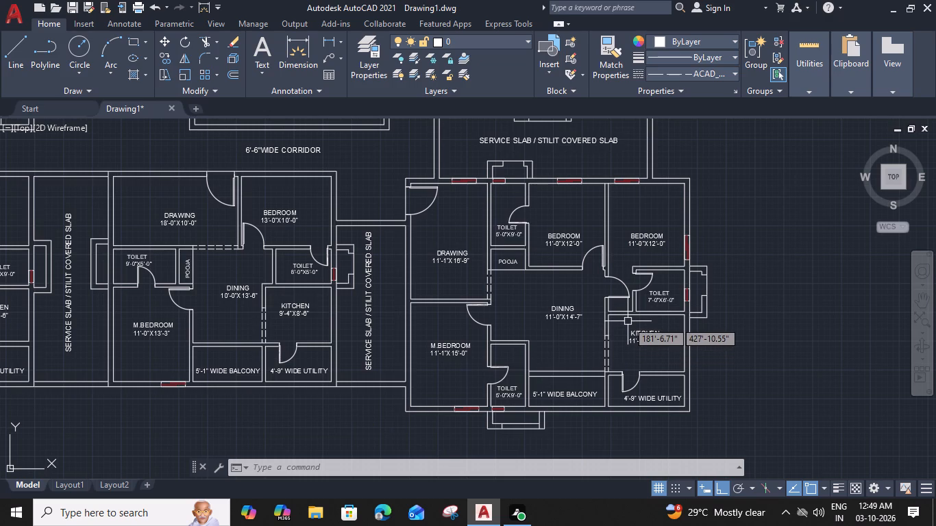
{"action": "middle_click_drag", "start_coordinate": [630, 324], "coordinate": [787, 265]}
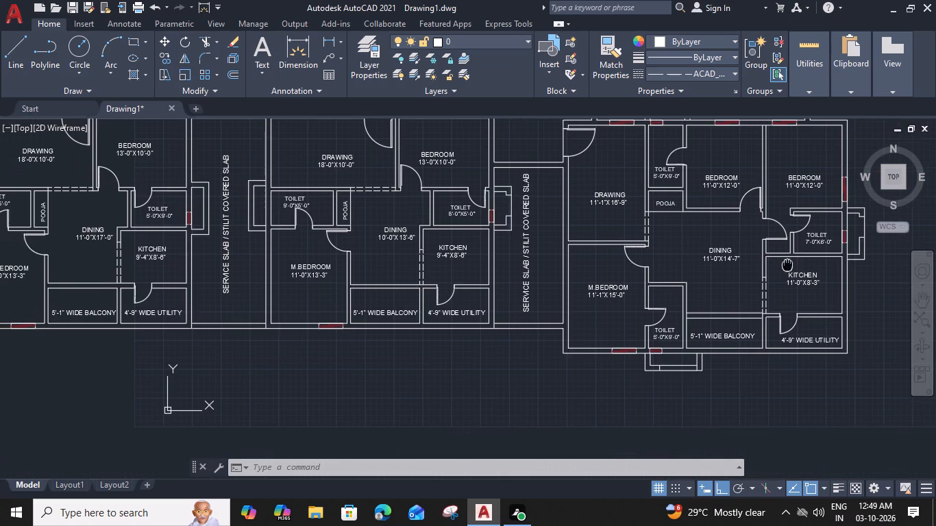
{"action": "middle_click_drag", "start_coordinate": [730, 358], "coordinate": [727, 292]}
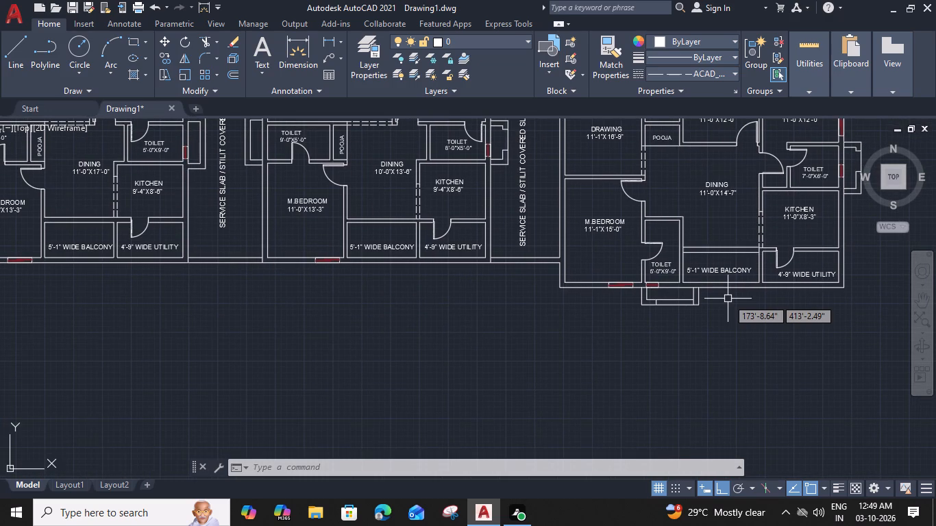
{"action": "type", "text": "L"}
{"action": "key", "text": "space"}
{"action": "scroll", "coordinate": [761, 295], "scroll_direction": "up", "scroll_amount": 1}
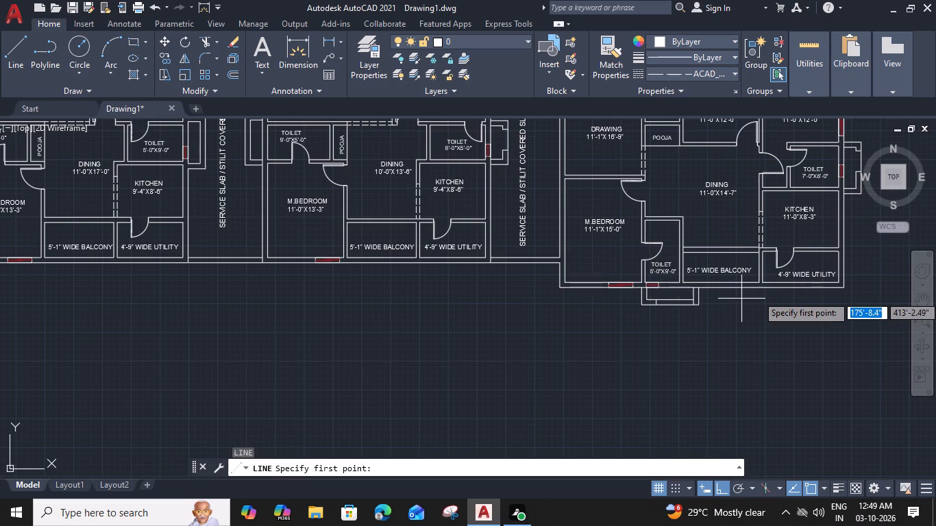
{"action": "scroll", "coordinate": [761, 295], "scroll_direction": "up", "scroll_amount": 2}
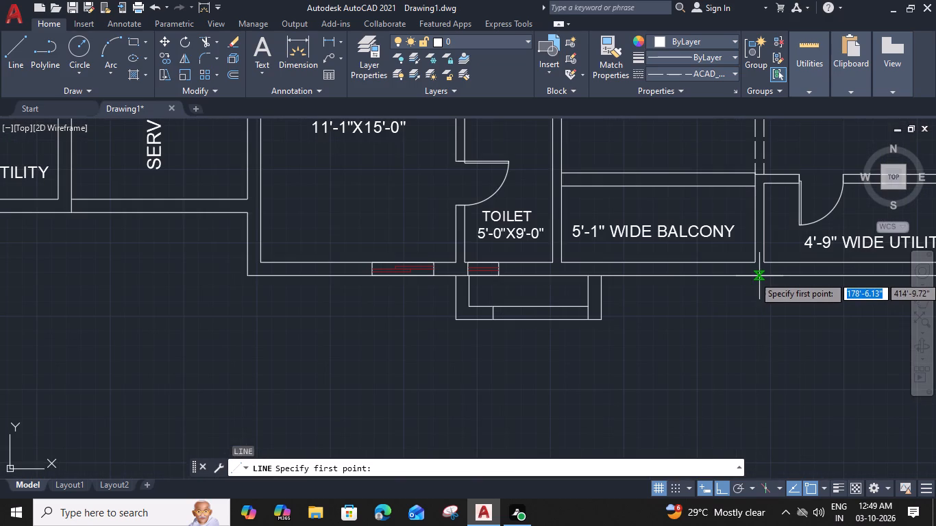
{"action": "left_click", "coordinate": [761, 274]}
{"action": "type", "text": "5'"}
{"action": "key", "text": "space"}
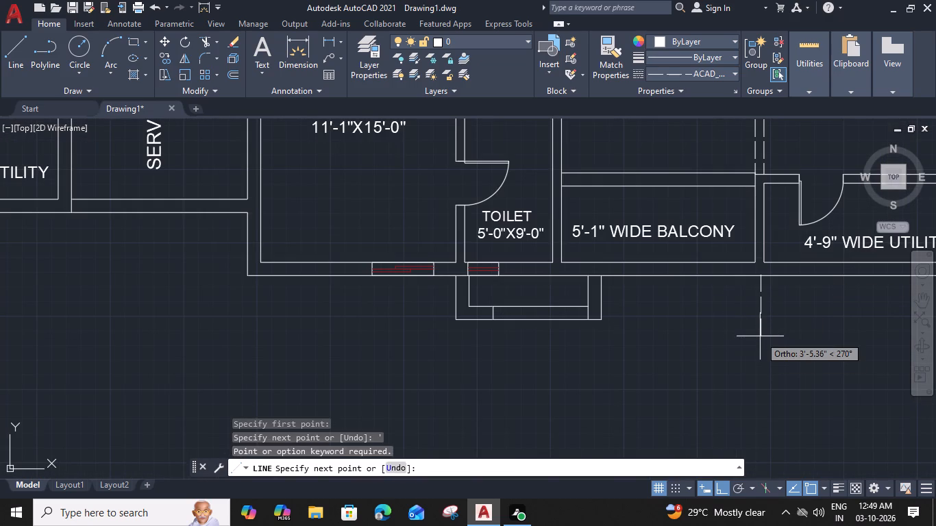
{"action": "type", "text": "5'"}
{"action": "key", "text": "space"}
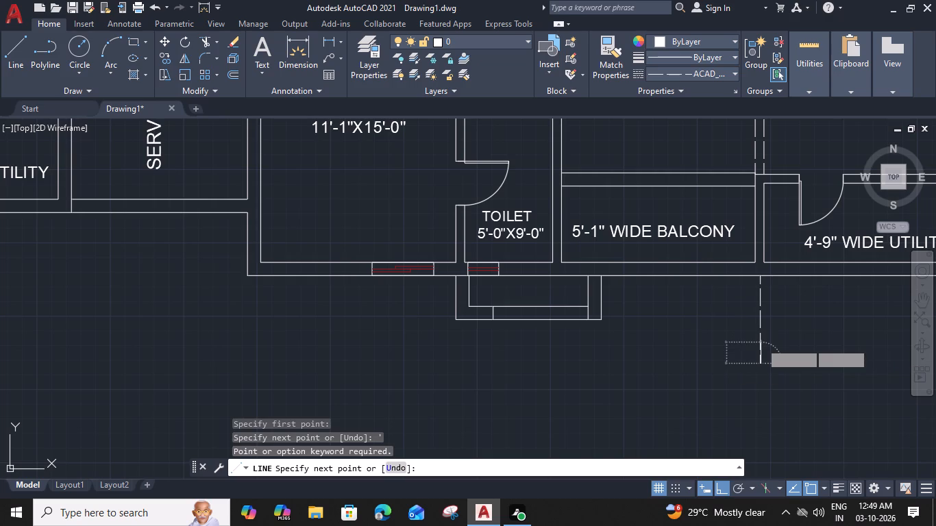
{"action": "middle_click_drag", "start_coordinate": [611, 350], "coordinate": [765, 331]}
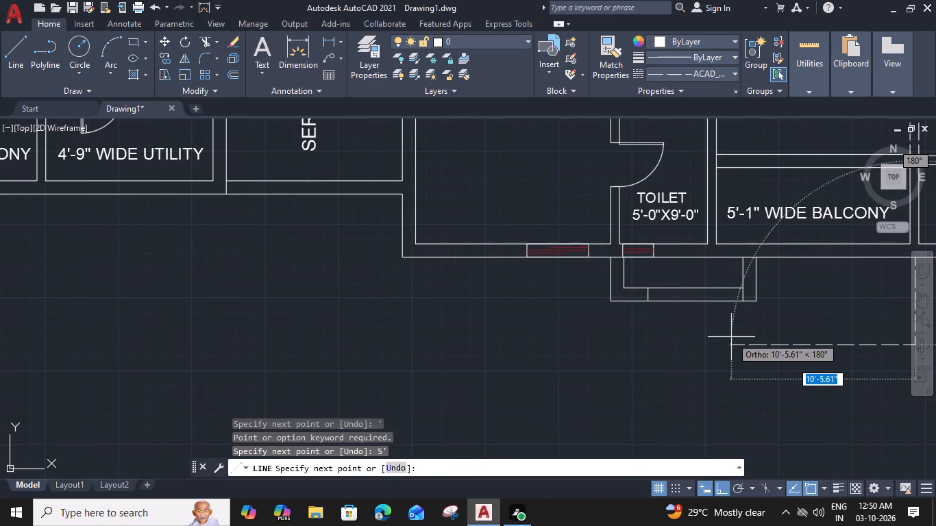
{"action": "left_click", "coordinate": [716, 339]}
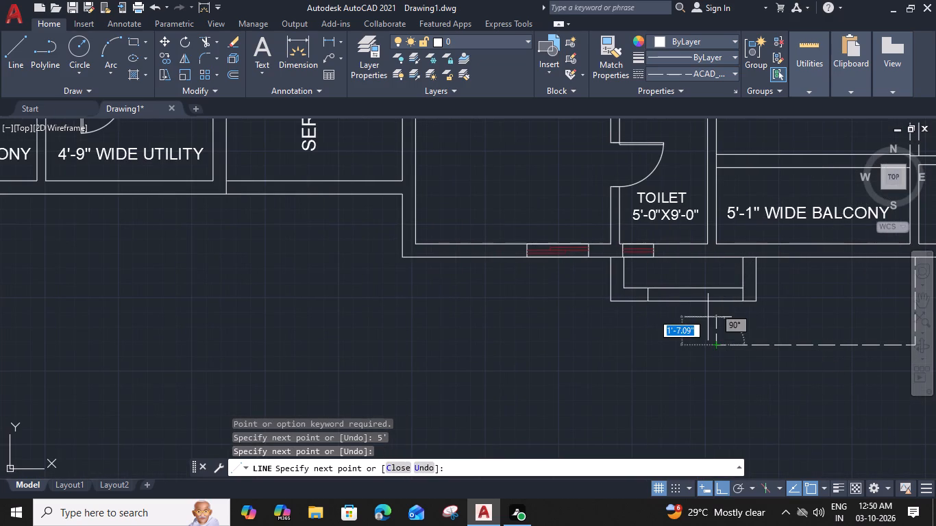
{"action": "left_click", "coordinate": [712, 303]}
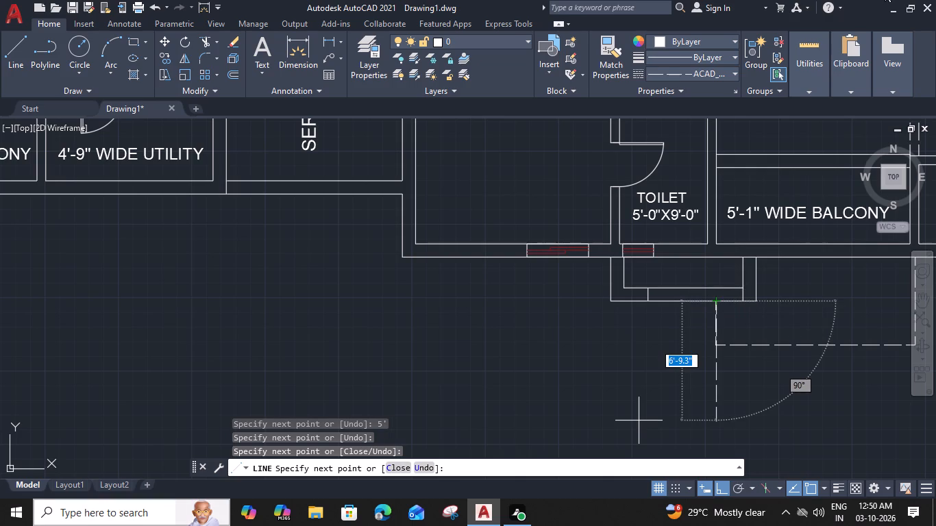
{"action": "key", "text": "Escape"}
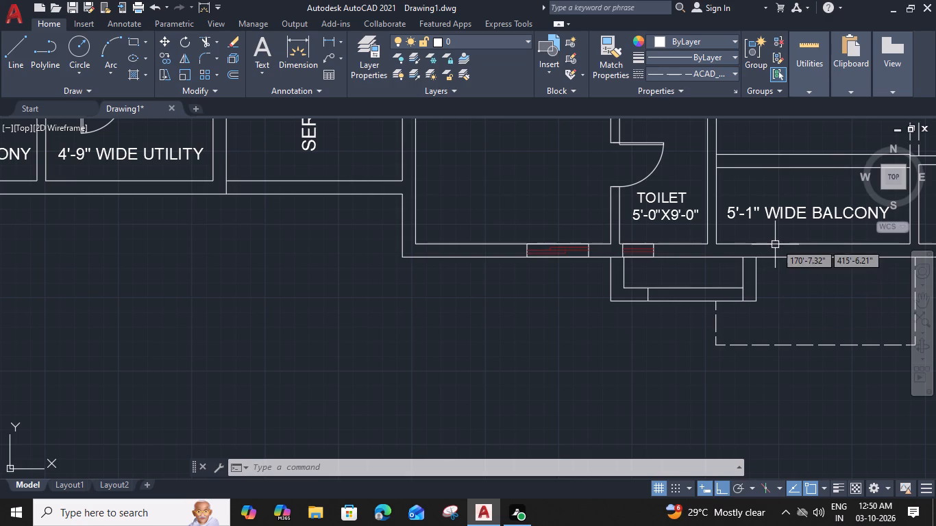
Draw a dashed outline 5' deep and about 10'-6" wide outside the 5'-1" WIDE BALCONY of the flat with the 10'-0"X13'-6" DINING.
{"action": "scroll", "coordinate": [776, 243], "scroll_direction": "down", "scroll_amount": 1}
{"action": "middle_click_drag", "start_coordinate": [776, 253], "coordinate": [924, 247]}
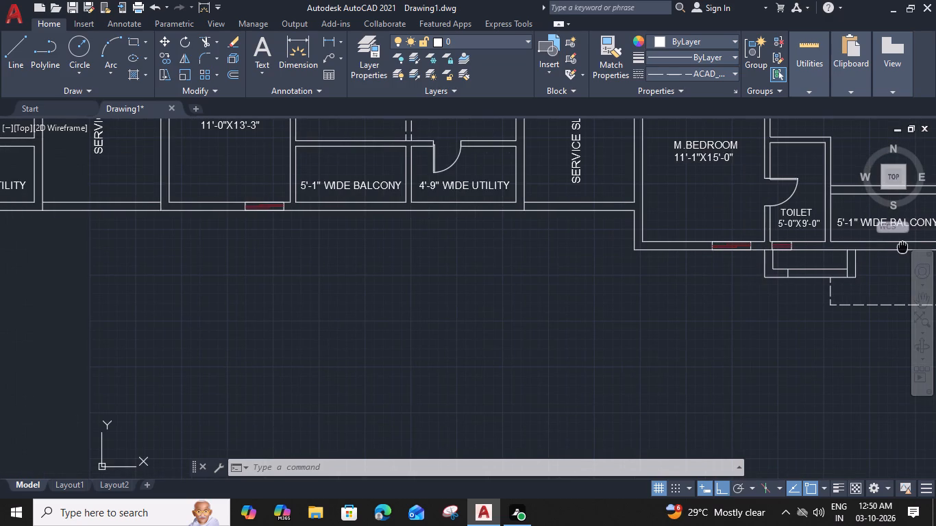
{"action": "middle_click_drag", "start_coordinate": [649, 242], "coordinate": [890, 249]}
{"action": "type", "text": "L"}
{"action": "key", "text": "space"}
{"action": "middle_click_drag", "start_coordinate": [726, 218], "coordinate": [741, 224]}
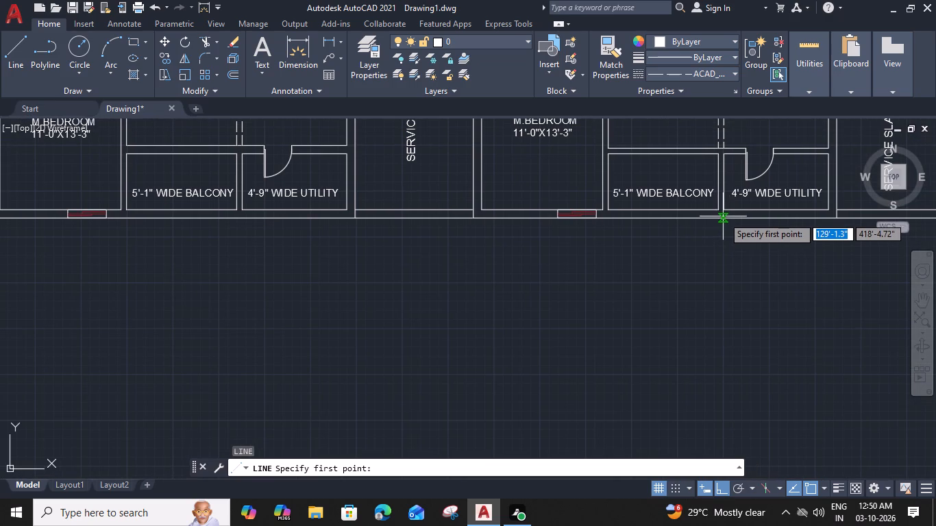
{"action": "scroll", "coordinate": [722, 218], "scroll_direction": "up", "scroll_amount": 1}
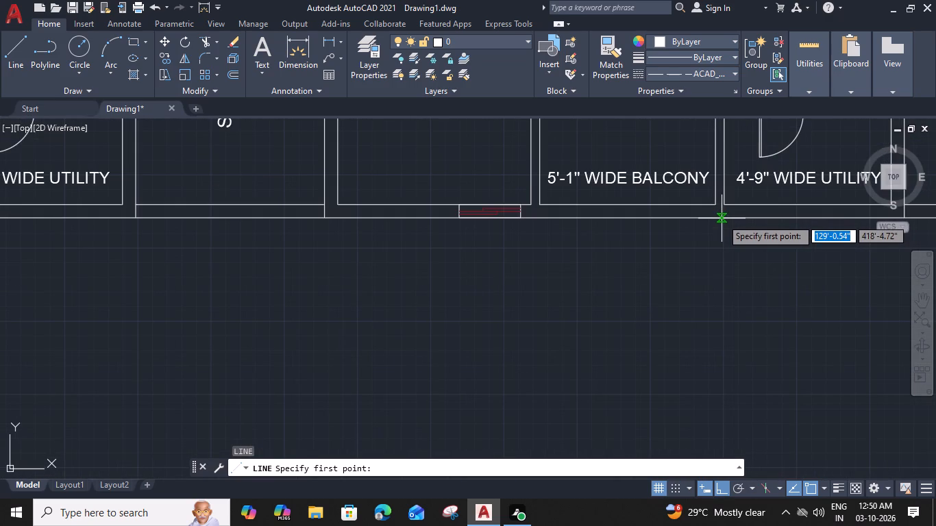
{"action": "left_click", "coordinate": [720, 219]}
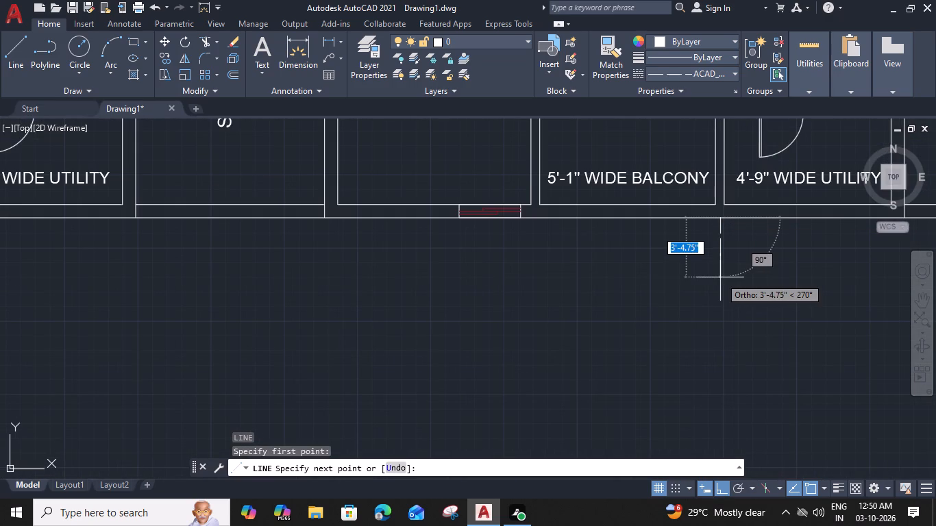
{"action": "key", "text": "5"}
{"action": "key", "text": "apostrophe"}
{"action": "key", "text": "space"}
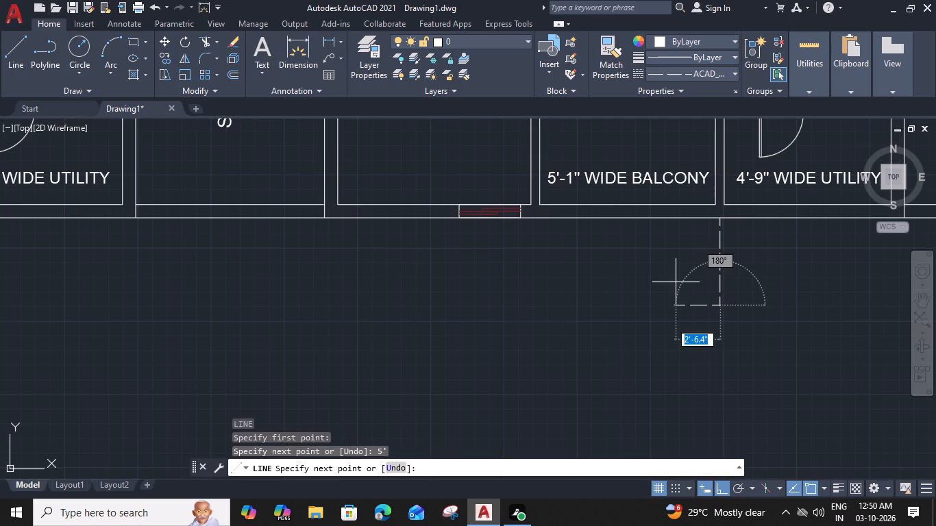
{"action": "middle_click_drag", "start_coordinate": [892, 260], "coordinate": [935, 196]}
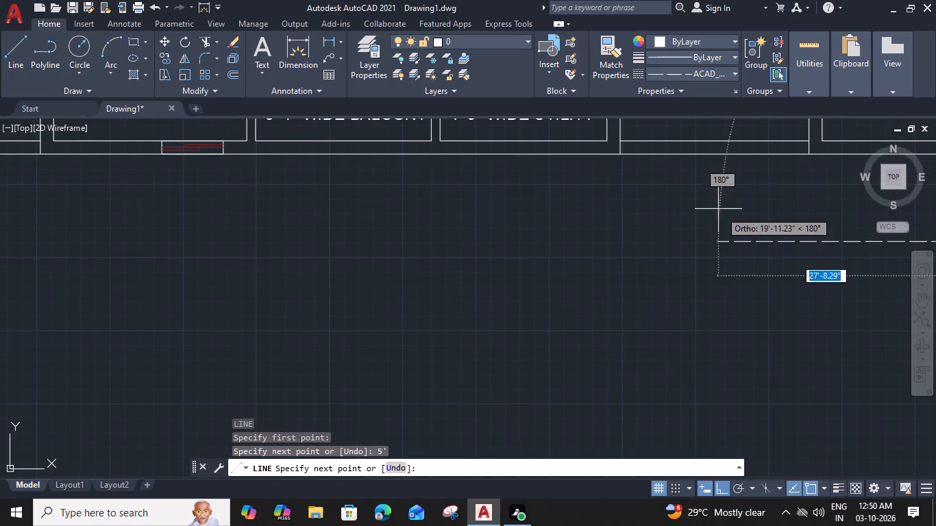
{"action": "middle_click_drag", "start_coordinate": [718, 209], "coordinate": [658, 225]}
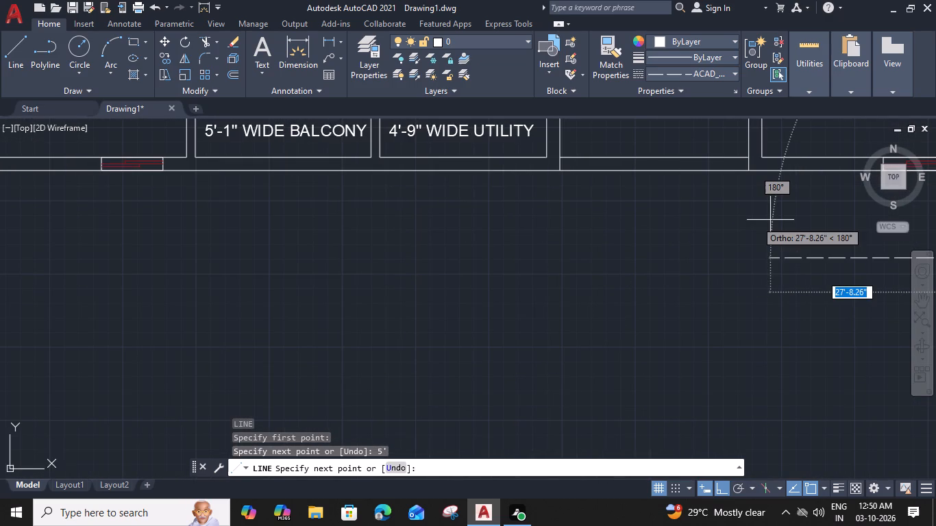
{"action": "middle_click_drag", "start_coordinate": [759, 242], "coordinate": [420, 279]}
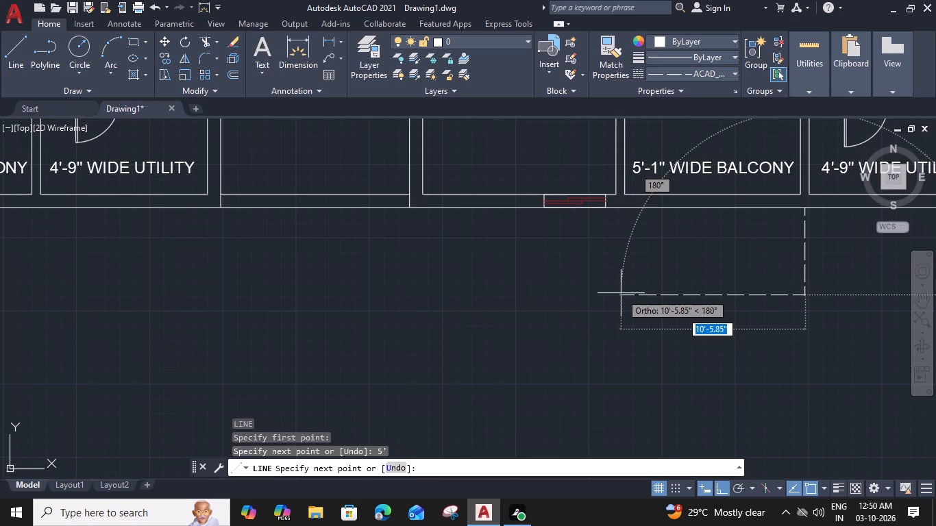
{"action": "left_click", "coordinate": [621, 295]}
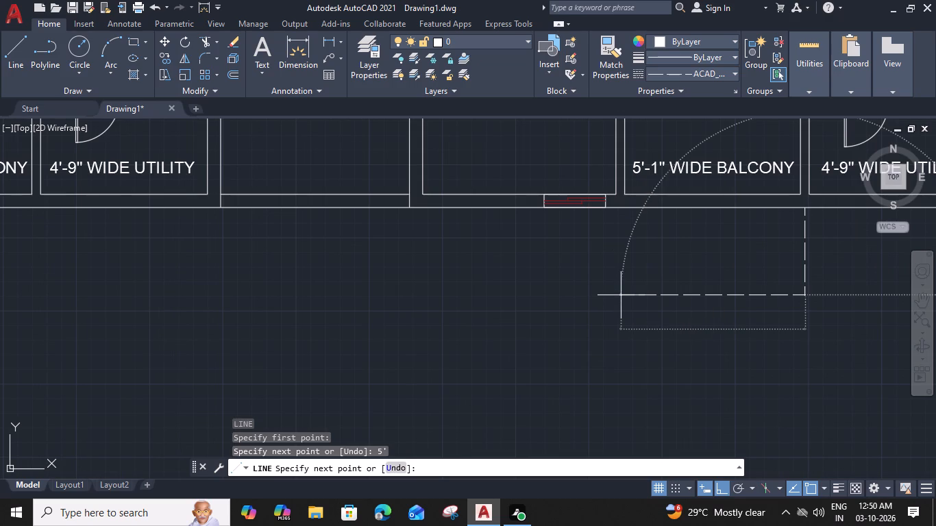
{"action": "left_click", "coordinate": [621, 203]}
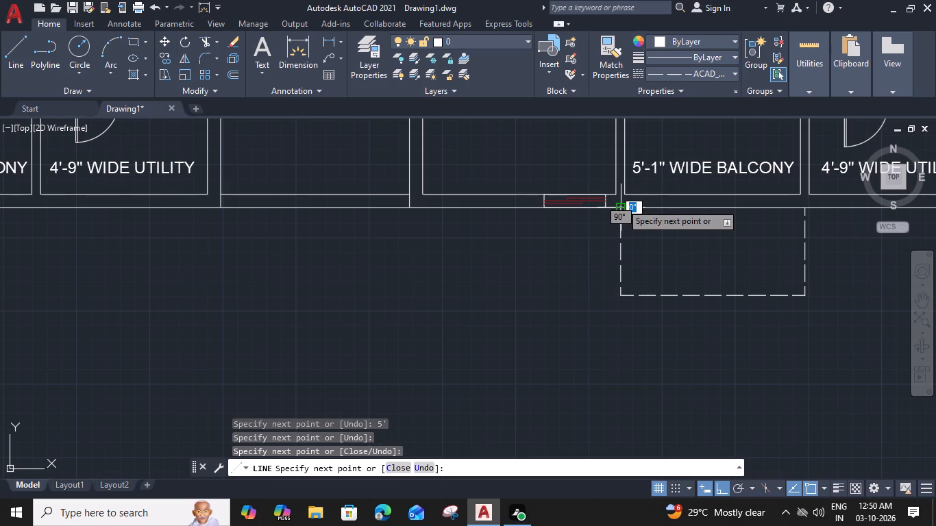
{"action": "key", "text": "Escape"}
Draw a dashed outline 5' deep outside the 5'-1" WIDE BALCONY of the 11'-0"X17'-0" DINING flat, starting at the wall shared with the utility.
{"action": "scroll", "coordinate": [621, 203], "scroll_direction": "down", "scroll_amount": 2}
{"action": "middle_click_drag", "start_coordinate": [404, 280], "coordinate": [404, 280]}
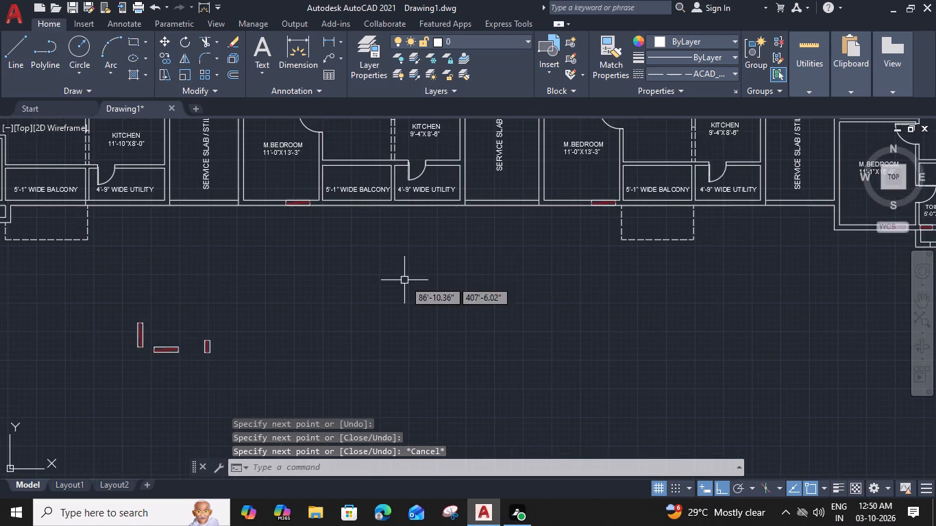
{"action": "middle_click_drag", "start_coordinate": [404, 280], "coordinate": [556, 286]}
{"action": "type", "text": "L"}
{"action": "key", "text": "space"}
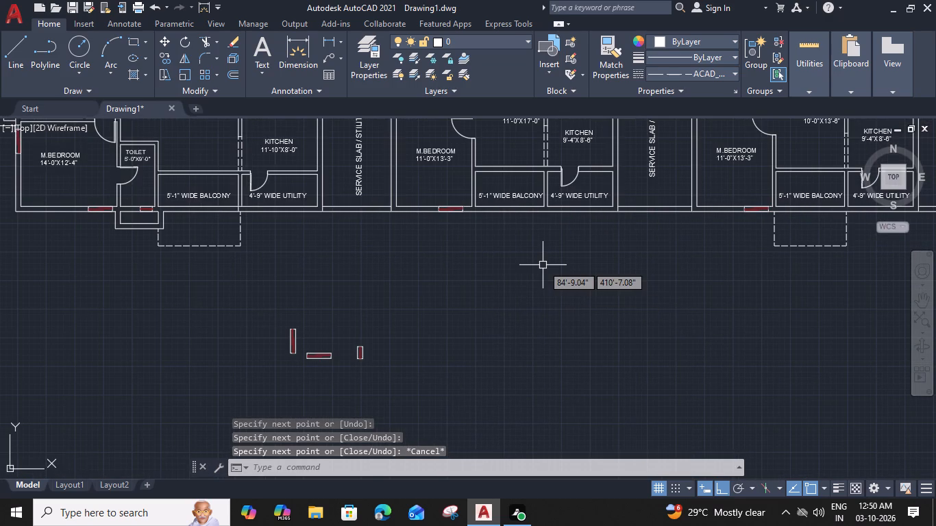
{"action": "scroll", "coordinate": [545, 210], "scroll_direction": "up", "scroll_amount": 2}
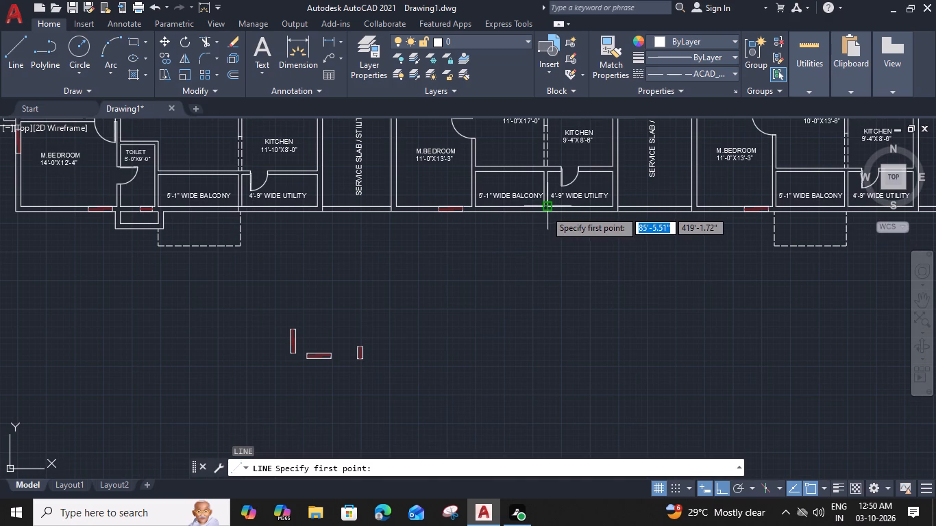
{"action": "left_click", "coordinate": [547, 214]}
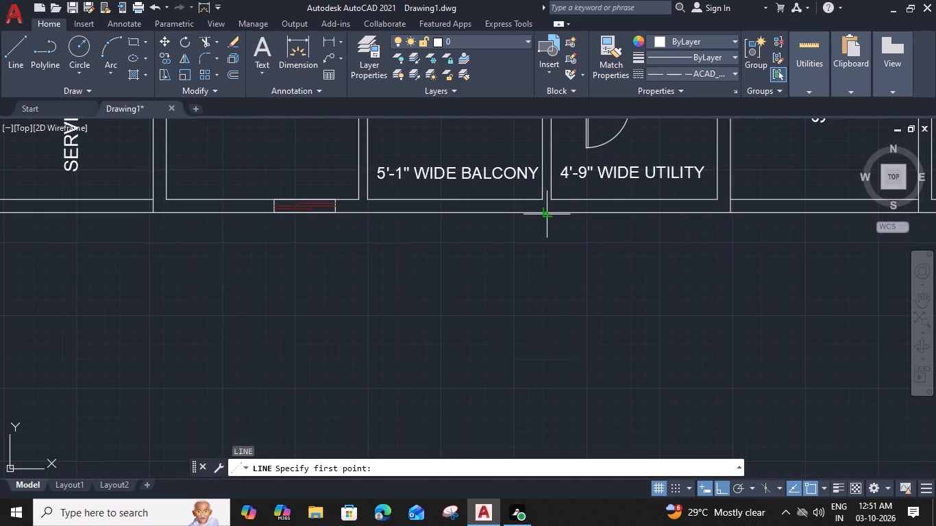
{"action": "key", "text": "5"}
{"action": "type", "text": "'"}
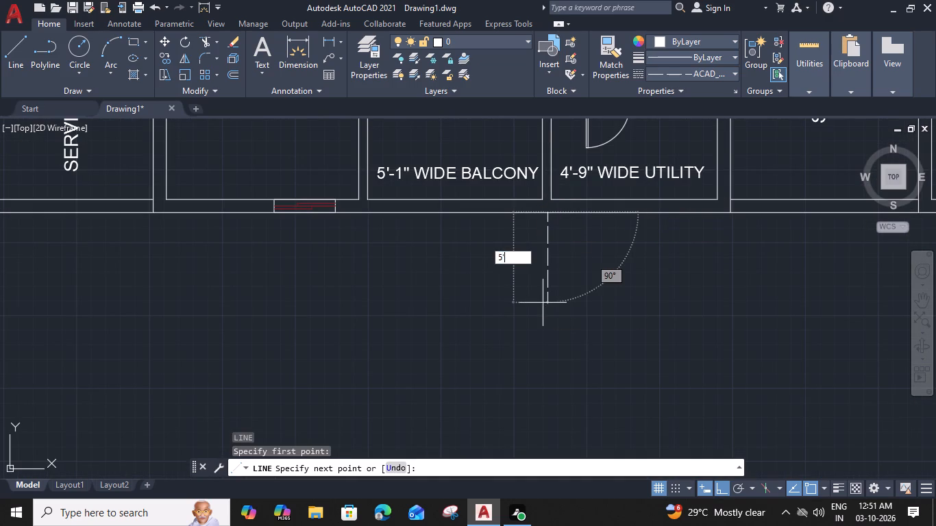
{"action": "key", "text": "space"}
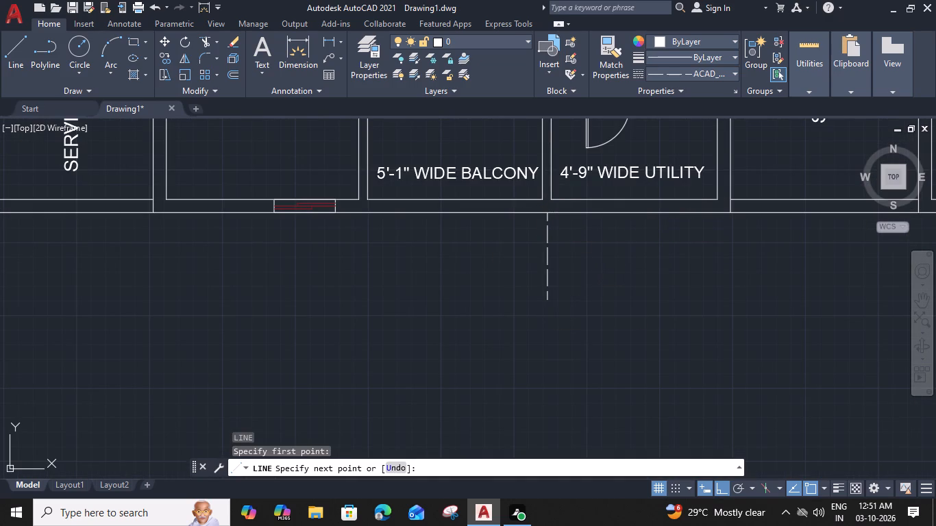
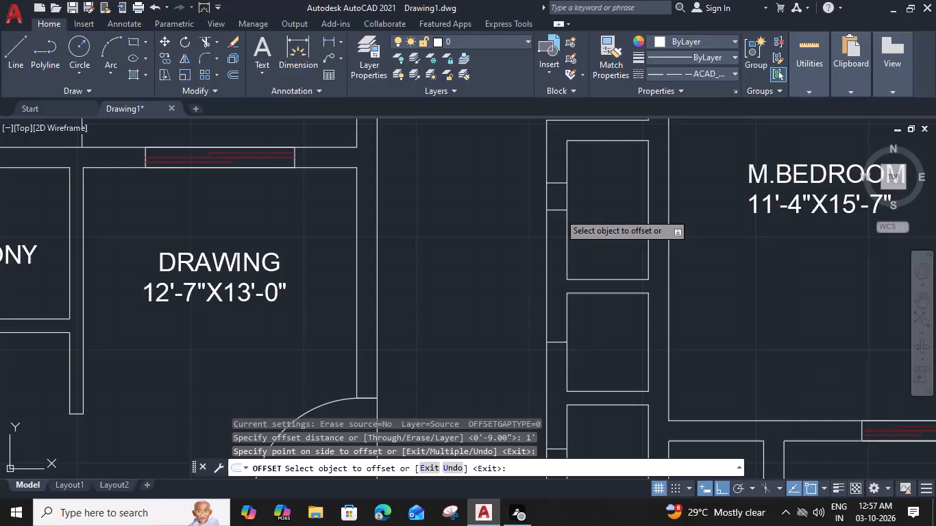
Offset the wall cross-lines beside the middle and lower corridor shafts 1' to both sides.
{"action": "middle_click_drag", "start_coordinate": [560, 265], "coordinate": [551, 188]}
{"action": "left_click", "coordinate": [547, 263]}
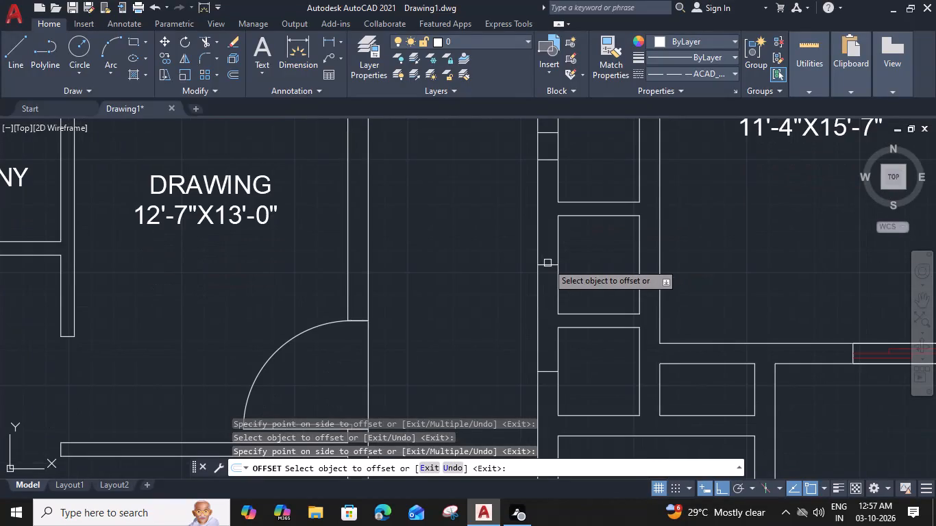
{"action": "left_click", "coordinate": [550, 227]}
{"action": "left_click", "coordinate": [550, 267]}
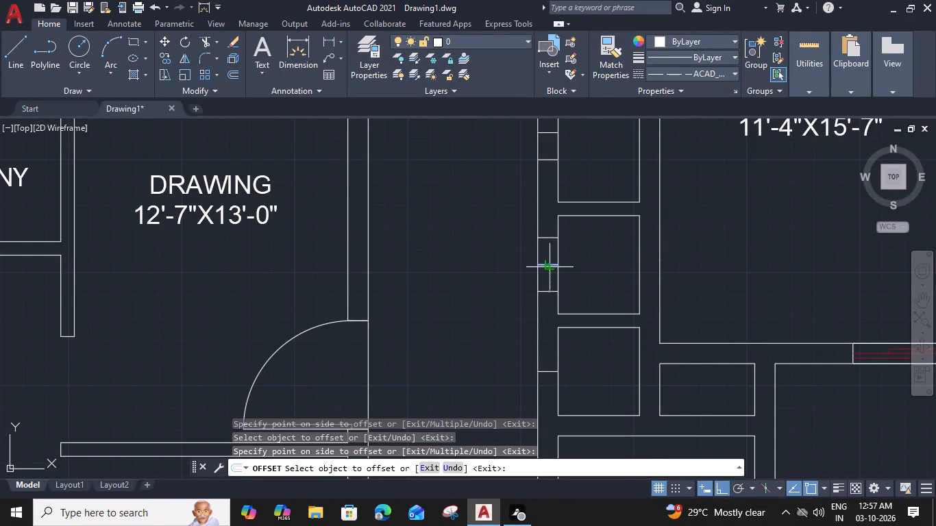
{"action": "left_click", "coordinate": [547, 300]}
{"action": "middle_click_drag", "start_coordinate": [543, 315], "coordinate": [541, 225]}
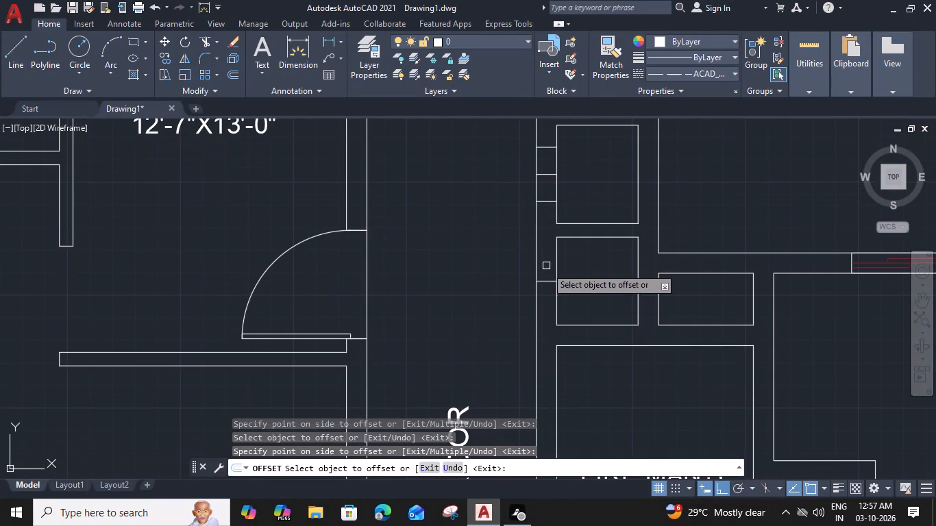
{"action": "left_click", "coordinate": [548, 281]}
{"action": "left_click", "coordinate": [551, 243]}
{"action": "left_click", "coordinate": [551, 285]}
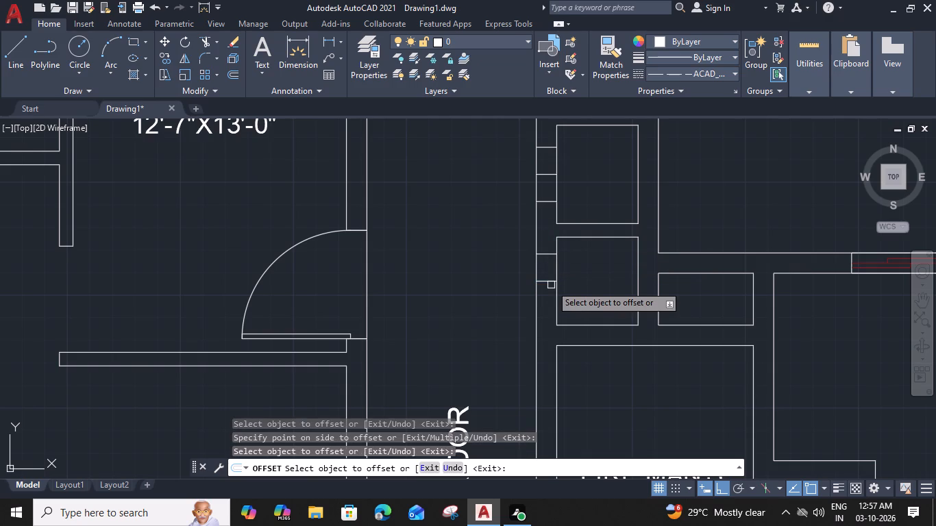
{"action": "left_click", "coordinate": [550, 279]}
{"action": "left_click", "coordinate": [545, 316]}
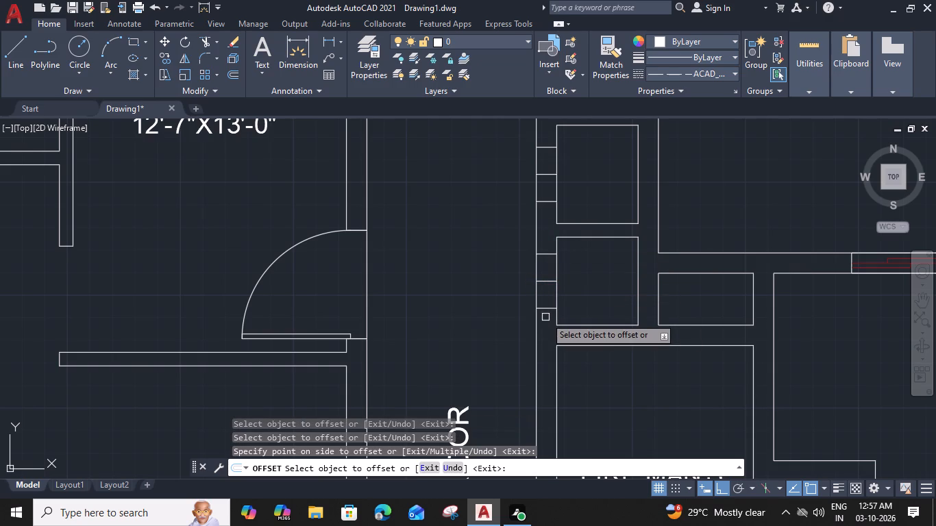
{"action": "key", "text": "Escape"}
Trim the centre cross-lines and wall edges to cut 2' wide openings between the corridor and the three shafts.
{"action": "type", "text": "TR"}
{"action": "key", "text": "space"}
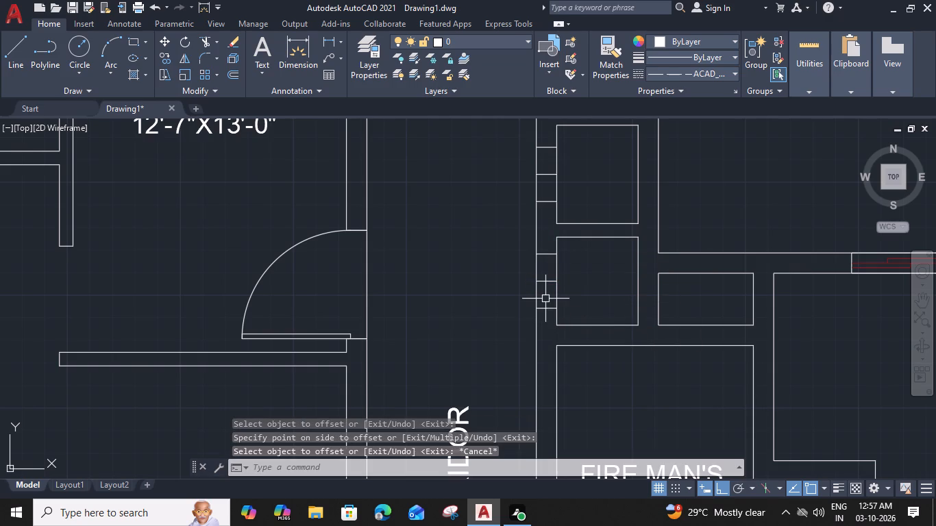
{"action": "left_click", "coordinate": [547, 281]}
{"action": "left_click", "coordinate": [554, 282]}
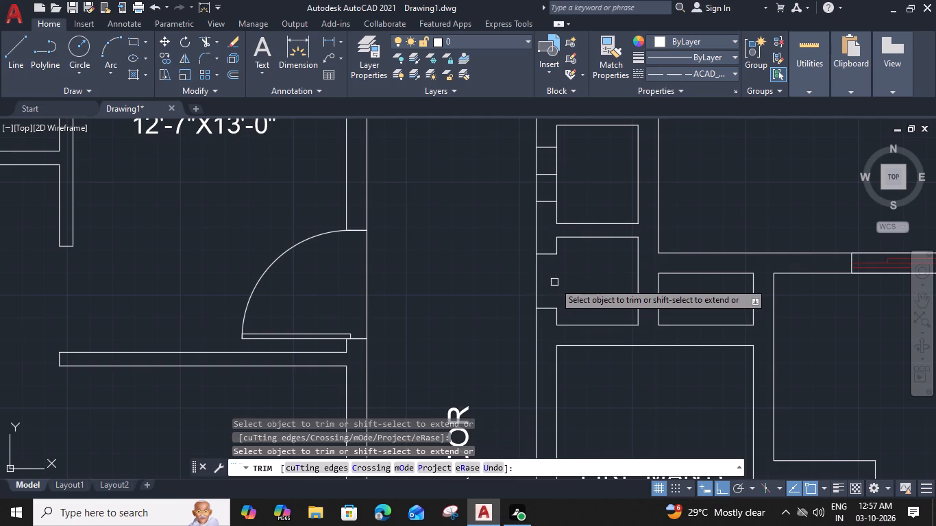
{"action": "left_click", "coordinate": [539, 283]}
{"action": "middle_click_drag", "start_coordinate": [558, 191], "coordinate": [559, 255]}
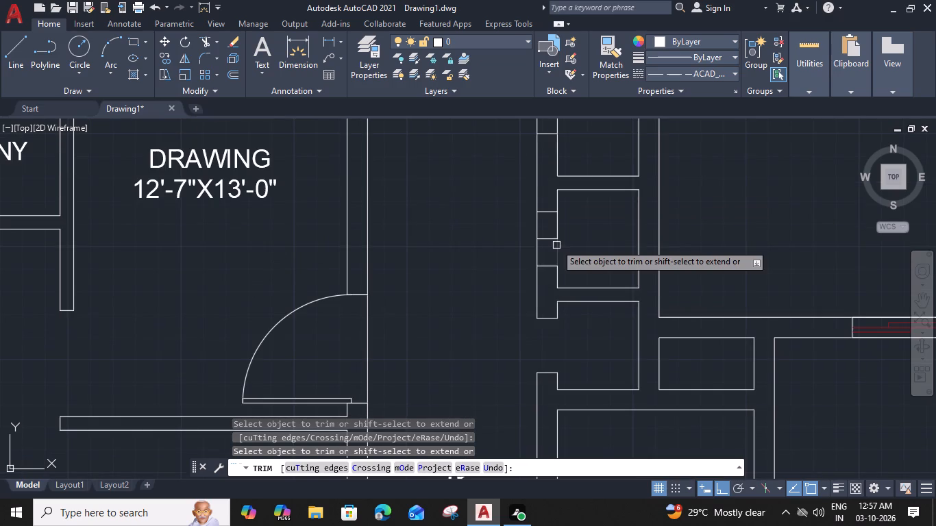
{"action": "left_click", "coordinate": [551, 239]}
{"action": "left_click", "coordinate": [556, 238]}
{"action": "left_click", "coordinate": [536, 238]}
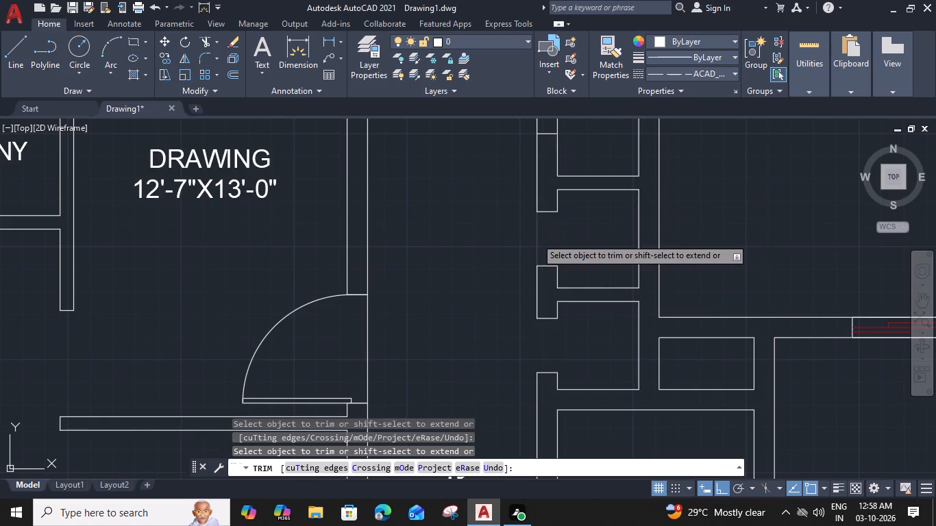
{"action": "middle_click_drag", "start_coordinate": [548, 183], "coordinate": [547, 284]}
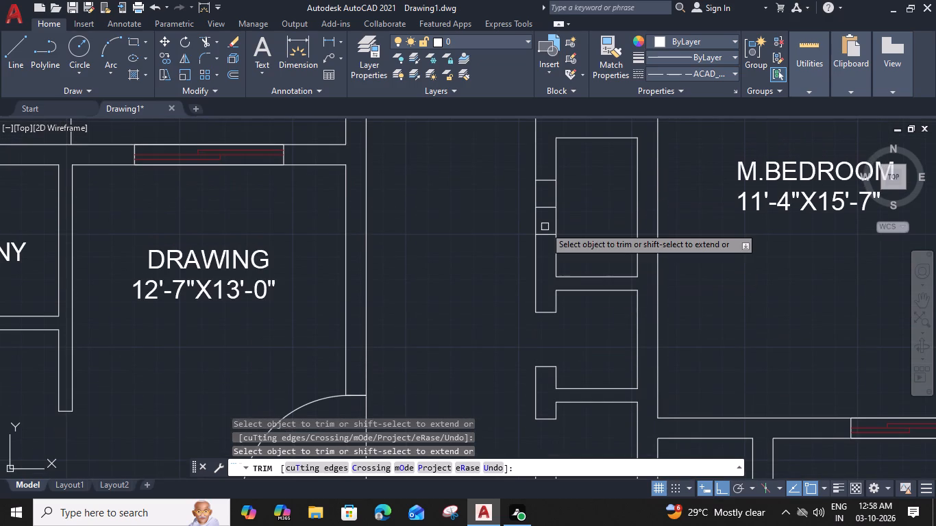
{"action": "left_click", "coordinate": [545, 207]}
{"action": "left_click", "coordinate": [556, 205]}
{"action": "left_click", "coordinate": [537, 205]}
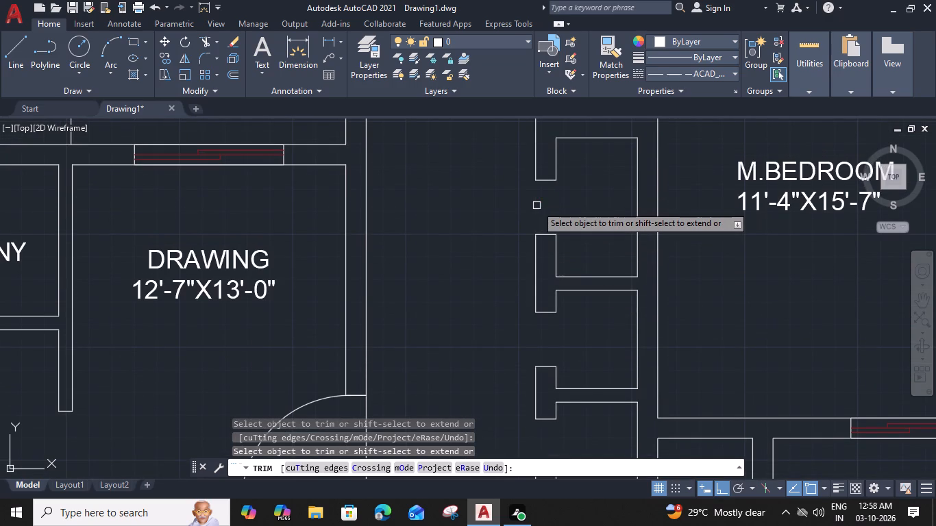
{"action": "key", "text": "Escape"}
Draw a line down the middle of the wall opening at the upper shaft and set its linetype to ByLayer.
{"action": "key", "text": "l"}
{"action": "key", "text": "space"}
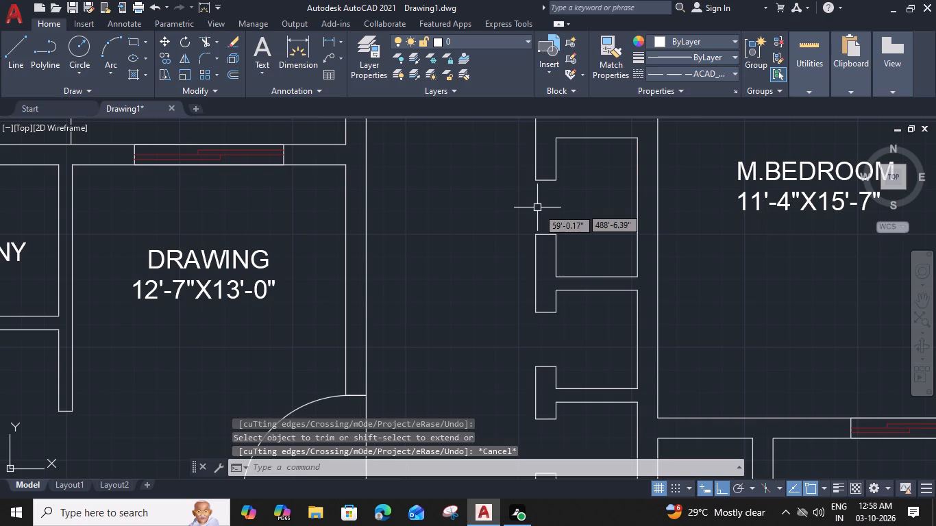
{"action": "left_click", "coordinate": [545, 184]}
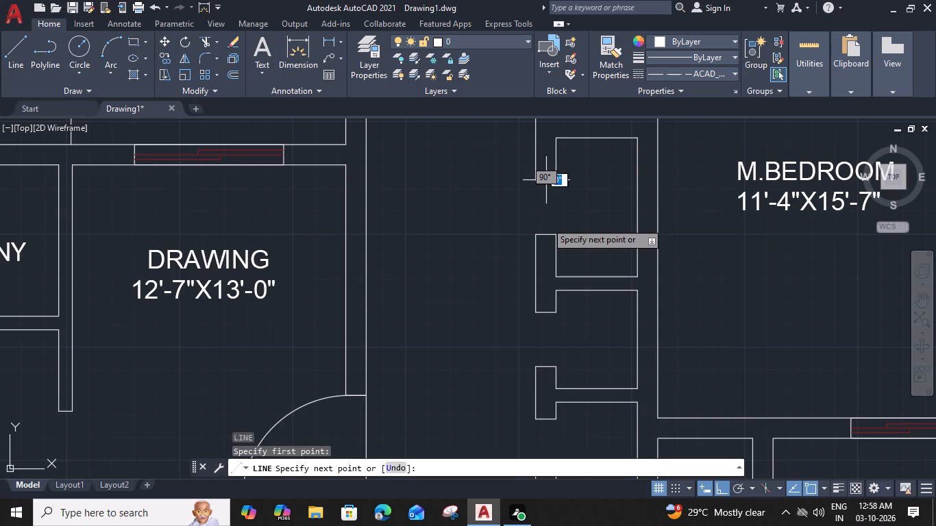
{"action": "left_click", "coordinate": [546, 234]}
{"action": "key", "text": "Escape"}
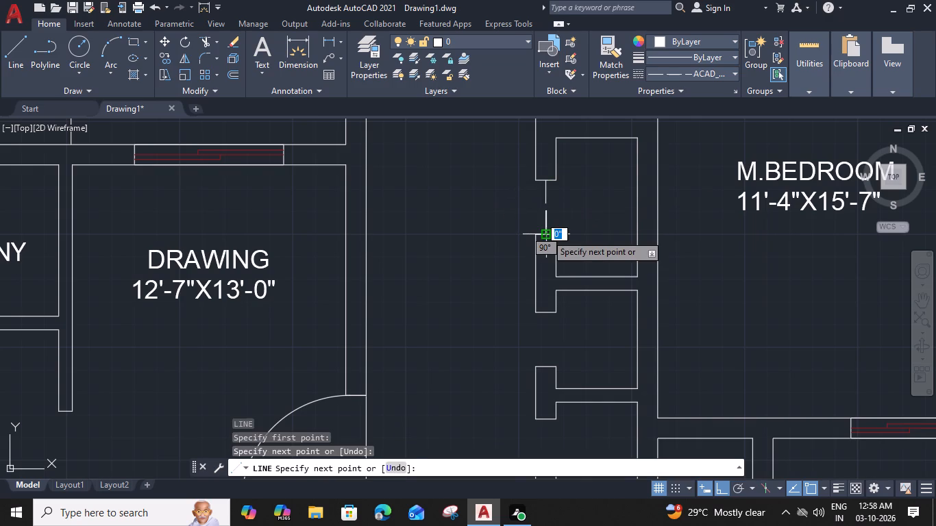
{"action": "left_click", "coordinate": [547, 214]}
{"action": "left_click", "coordinate": [706, 75]}
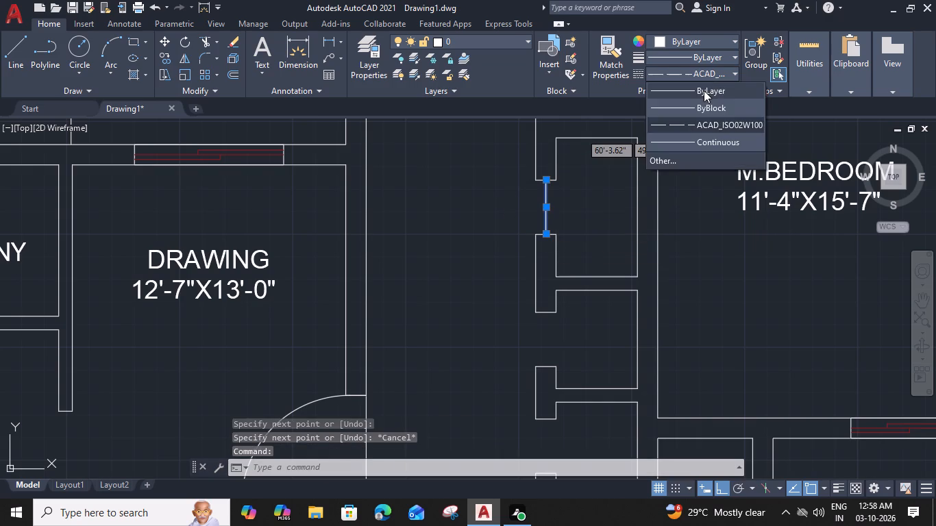
{"action": "left_click", "coordinate": [704, 92]}
{"action": "key", "text": "Escape"}
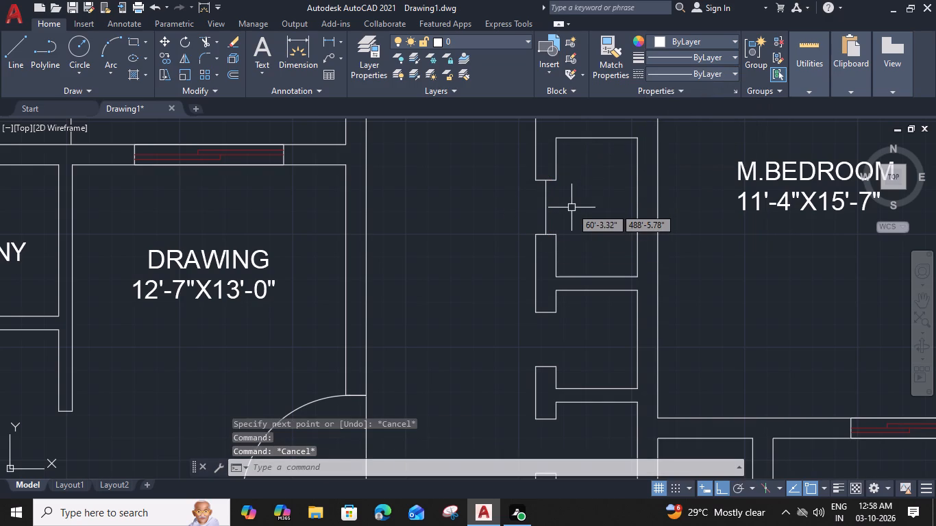
Set the current linetype to ByLayer and draw mid-wall lines across the middle and lower shaft openings.
{"action": "middle_click_drag", "start_coordinate": [574, 184], "coordinate": [580, 146]}
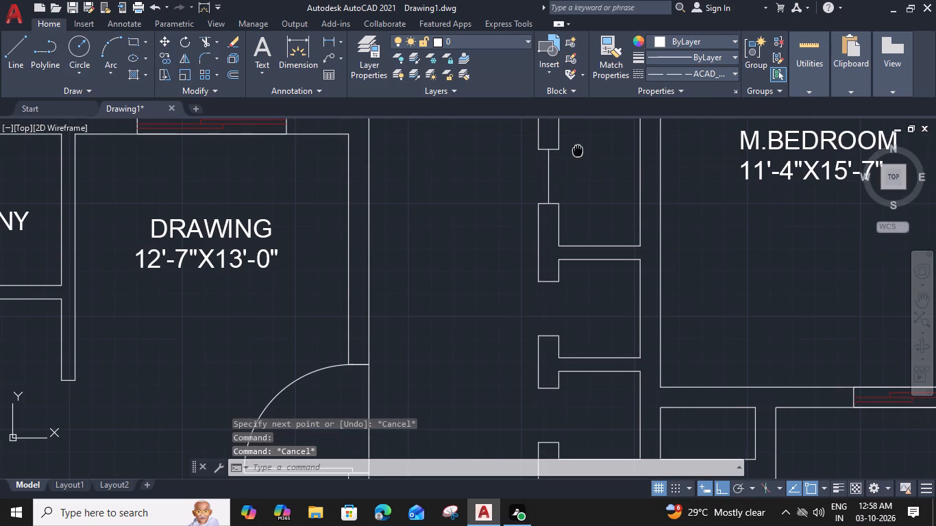
{"action": "left_click", "coordinate": [707, 73]}
{"action": "left_click", "coordinate": [707, 90]}
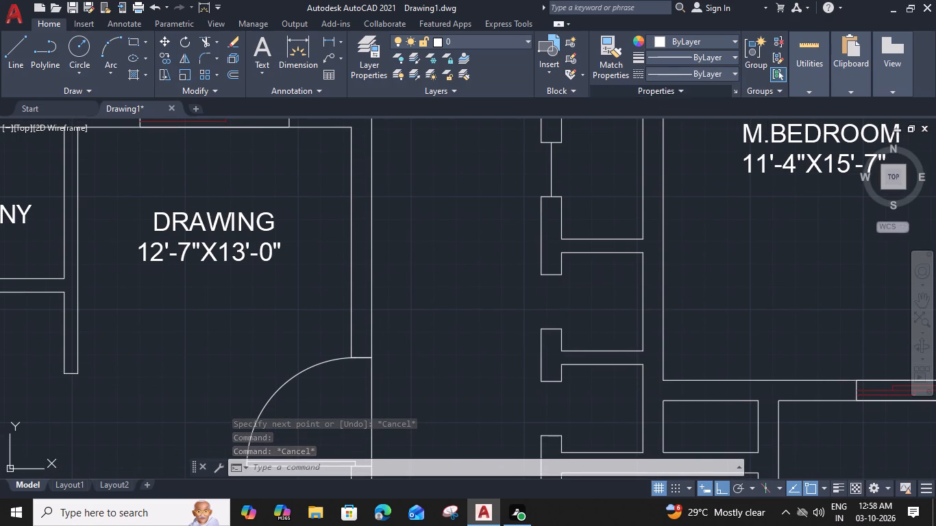
{"action": "middle_click_drag", "start_coordinate": [597, 286], "coordinate": [617, 196]}
{"action": "key", "text": "space"}
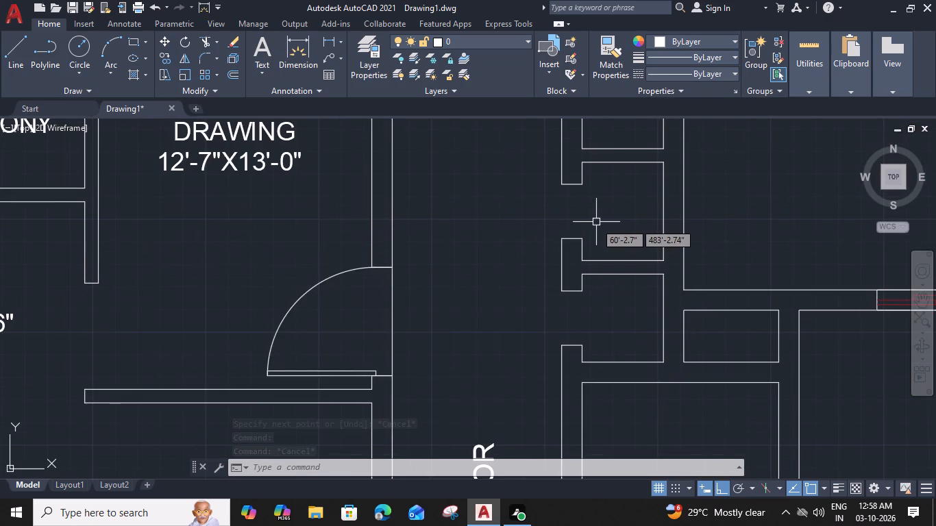
{"action": "left_click", "coordinate": [571, 186]}
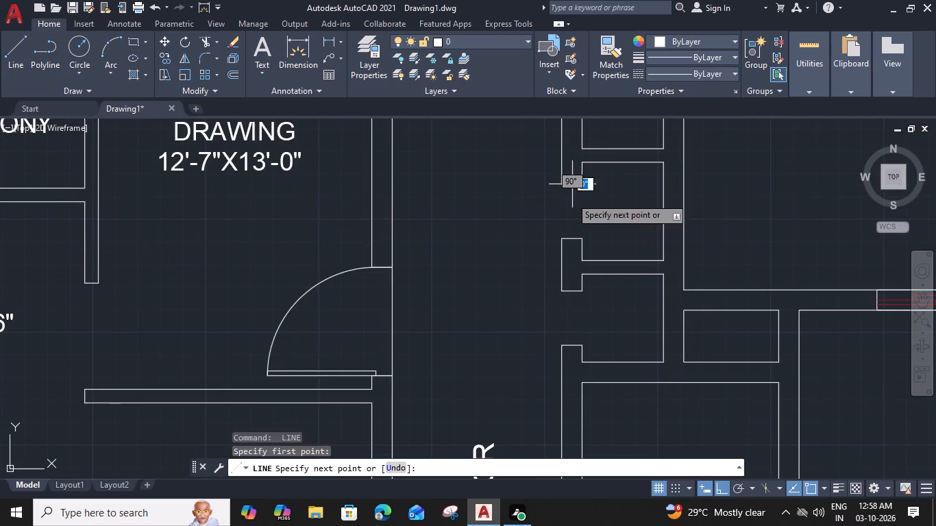
{"action": "left_click", "coordinate": [572, 236]}
{"action": "key", "text": "space"}
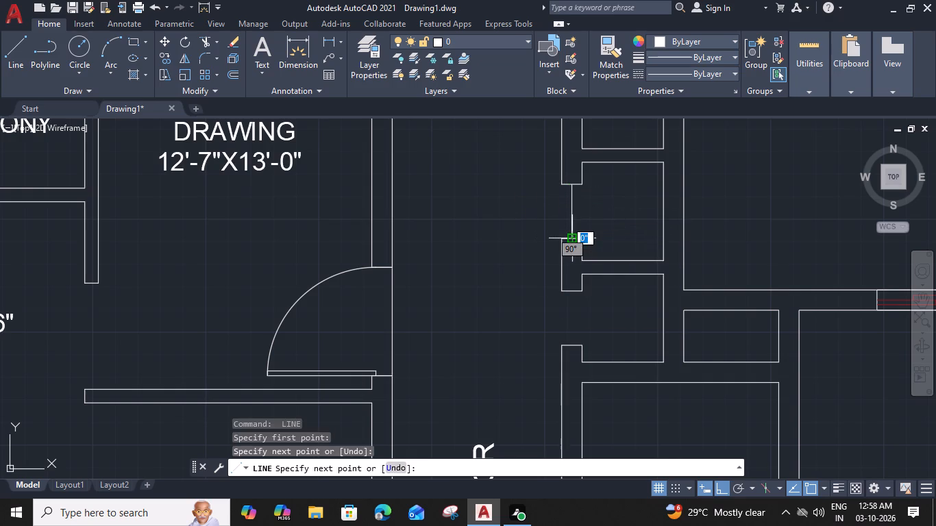
{"action": "middle_click_drag", "start_coordinate": [563, 298], "coordinate": [563, 229]}
{"action": "key", "text": "space"}
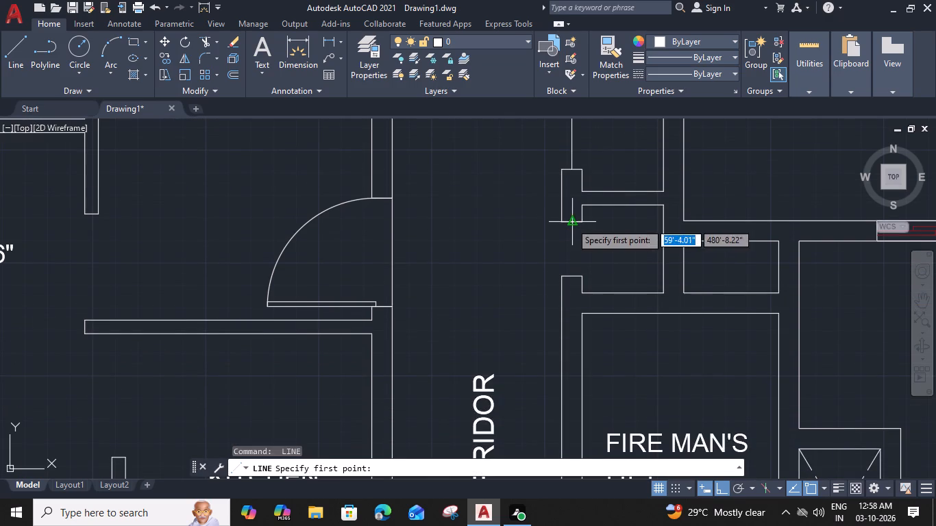
{"action": "left_click", "coordinate": [571, 223]}
{"action": "left_click", "coordinate": [571, 272]}
{"action": "key", "text": "space"}
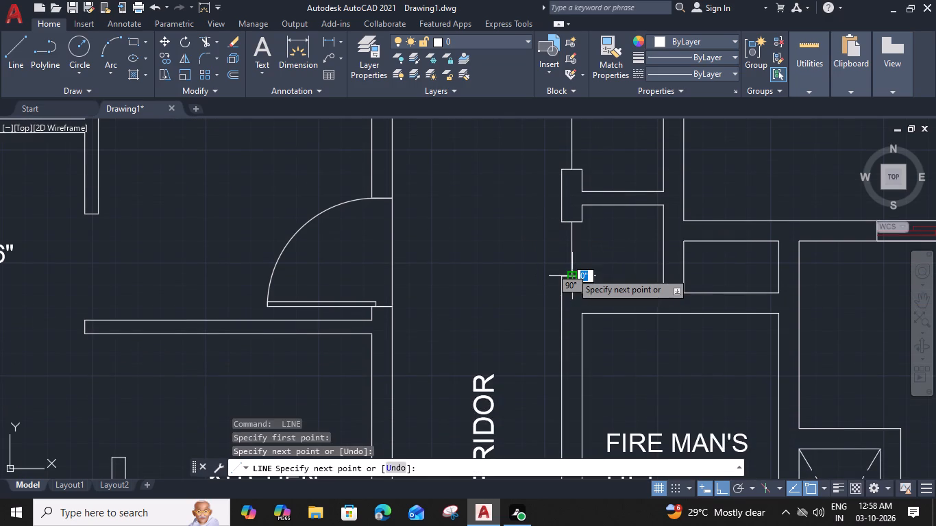
Offset the mid-wall line of the lower shaft opening 2" to both sides.
{"action": "left_click", "coordinate": [572, 250]}
{"action": "key", "text": "p"}
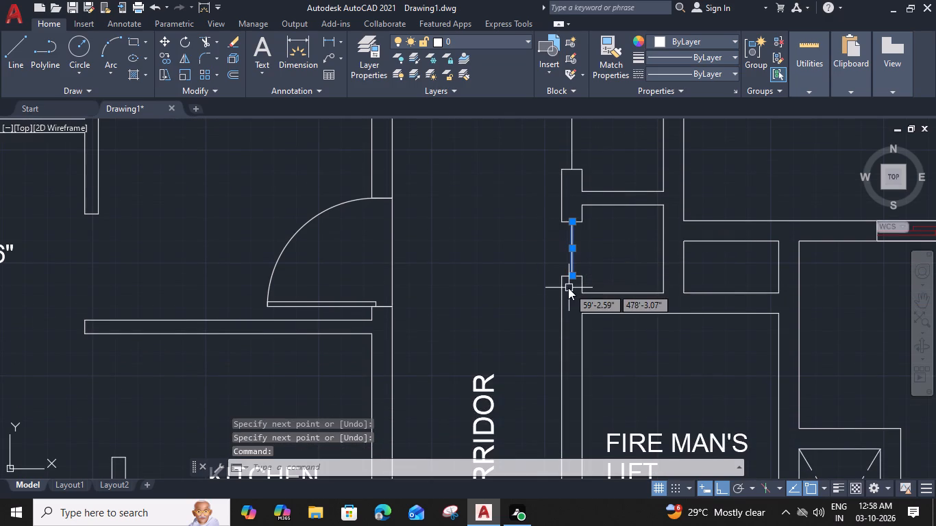
{"action": "key", "text": "BackSpace"}
{"action": "key", "text": "o"}
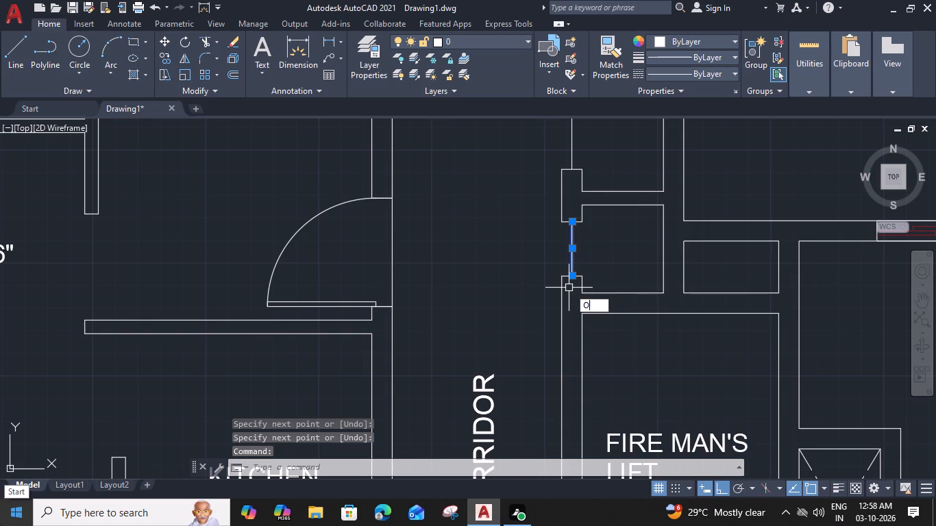
{"action": "key", "text": "space"}
{"action": "key", "text": "1"}
{"action": "key", "text": "shift+quotedbl"}
{"action": "key", "text": "Return"}
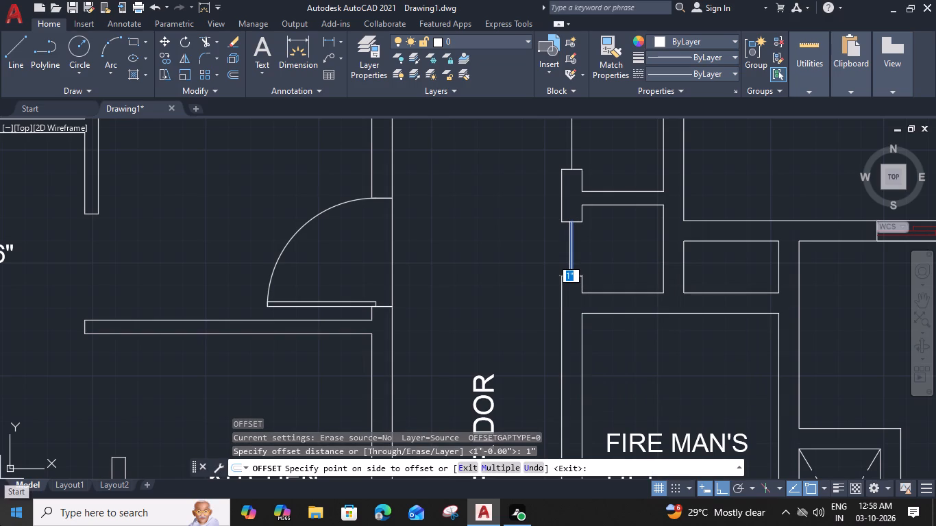
{"action": "key", "text": "BackSpace"}
{"action": "type", "text": "2\""}
{"action": "key", "text": "Return"}
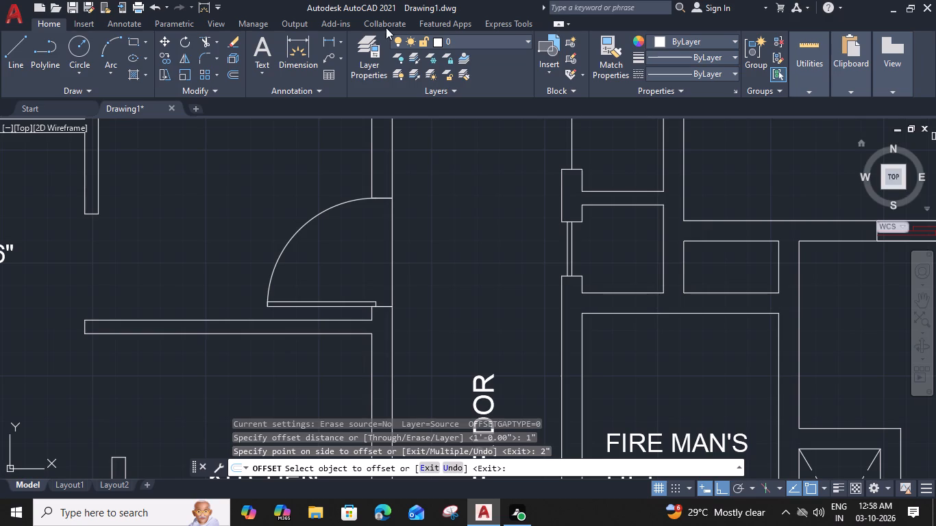
{"action": "left_click", "coordinate": [571, 238]}
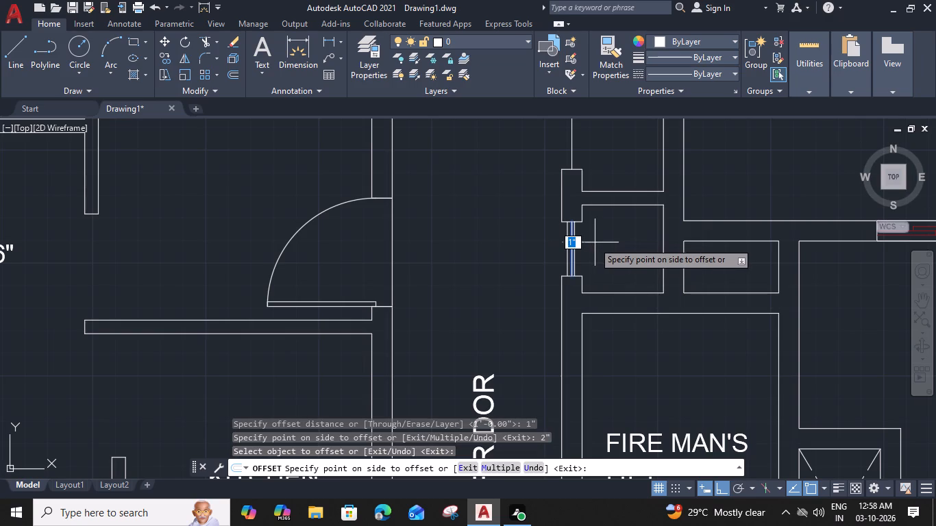
{"action": "key", "text": "2"}
{"action": "key", "text": "shift+quotedbl"}
{"action": "key", "text": "Return"}
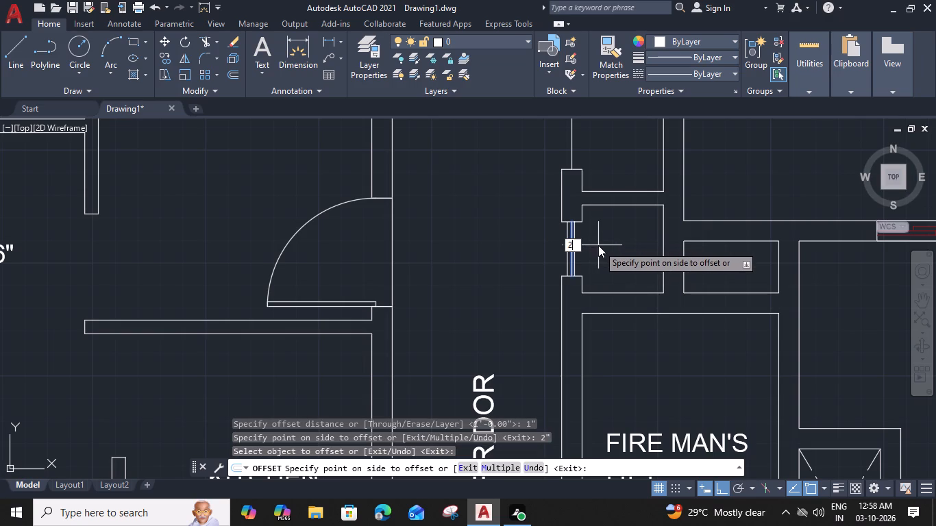
Offset the mid-wall line of the middle shaft opening 2" to both sides.
{"action": "middle_click_drag", "start_coordinate": [595, 204], "coordinate": [604, 270]}
{"action": "left_click", "coordinate": [582, 205]}
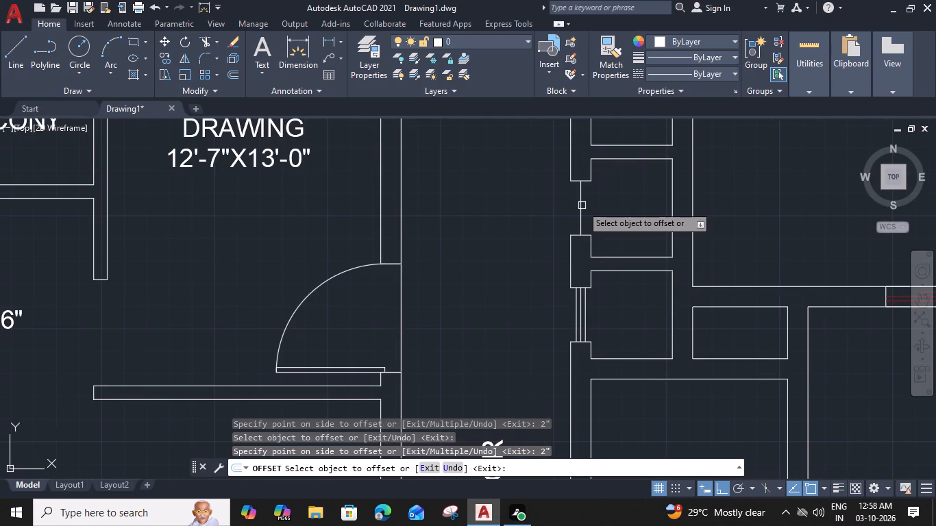
{"action": "key", "text": "2"}
{"action": "key", "text": "shift+quotedbl"}
{"action": "key", "text": "Return"}
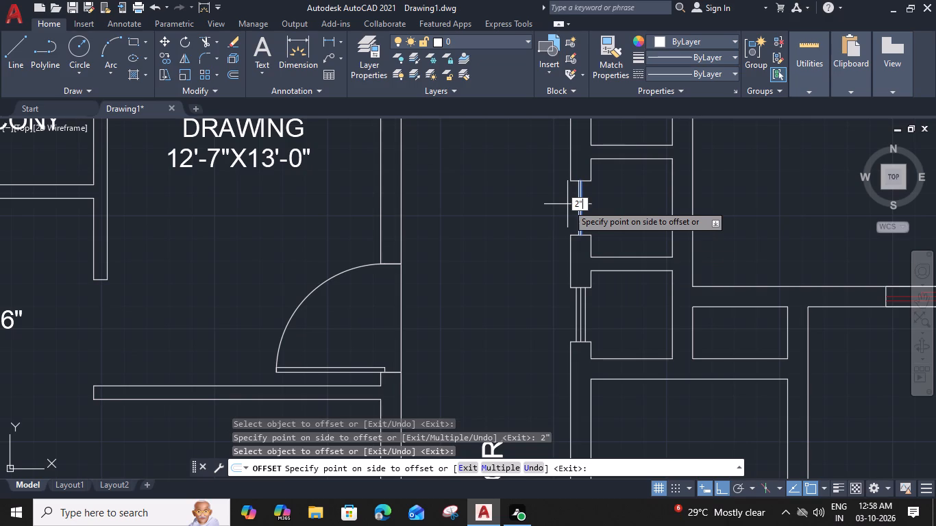
{"action": "left_click", "coordinate": [582, 205]}
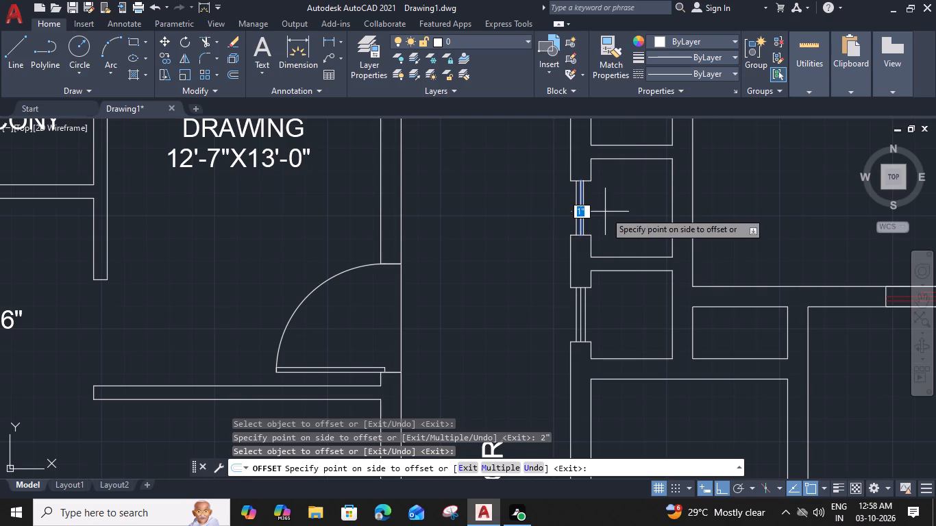
{"action": "key", "text": "2"}
{"action": "key", "text": "shift+quotedbl"}
{"action": "key", "text": "Return"}
Offset the mid-wall line of the upper shaft opening 2" to both sides.
{"action": "middle_click_drag", "start_coordinate": [601, 190], "coordinate": [600, 212]}
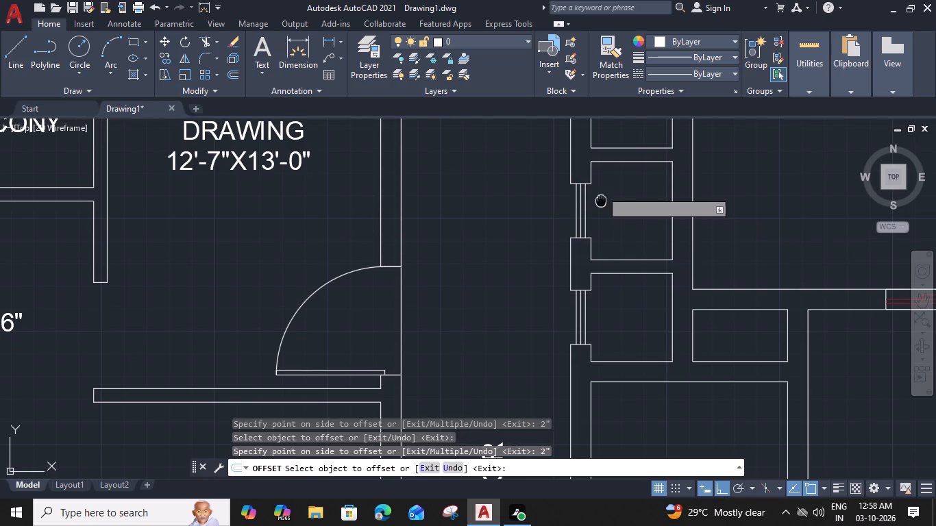
{"action": "middle_click_drag", "start_coordinate": [600, 212], "coordinate": [602, 314]}
{"action": "left_click", "coordinate": [582, 186]}
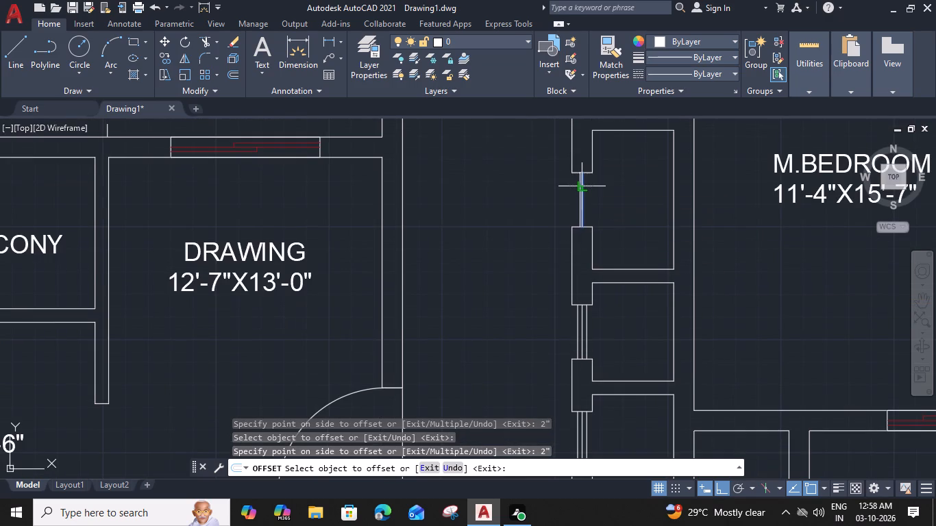
{"action": "key", "text": "2"}
{"action": "key", "text": "shift+quotedbl"}
{"action": "key", "text": "Return"}
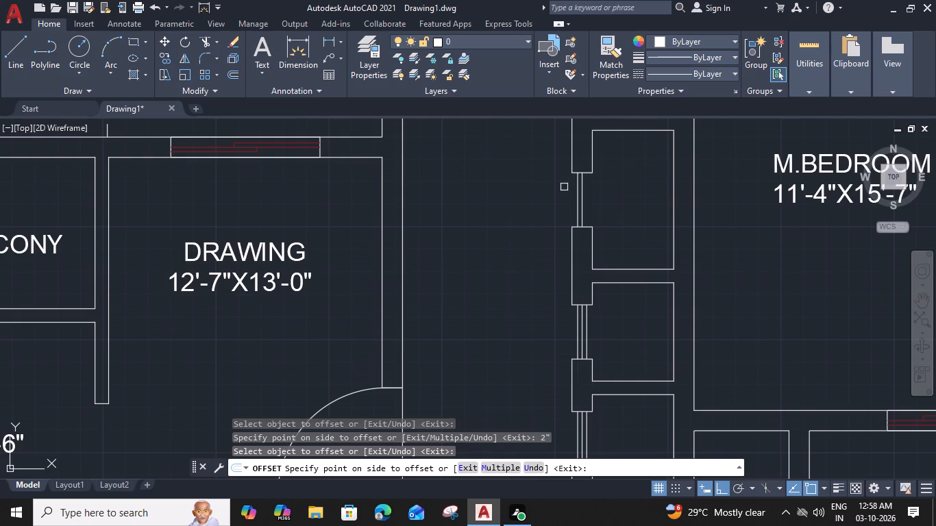
{"action": "left_click", "coordinate": [582, 192]}
{"action": "key", "text": "2"}
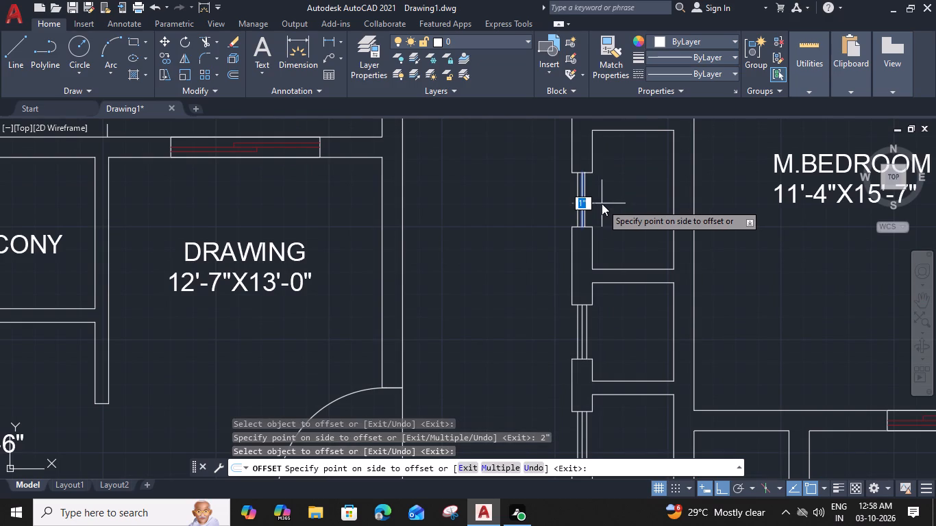
{"action": "key", "text": "shift+quotedbl"}
{"action": "key", "text": "Return"}
{"action": "key", "text": "Escape"}
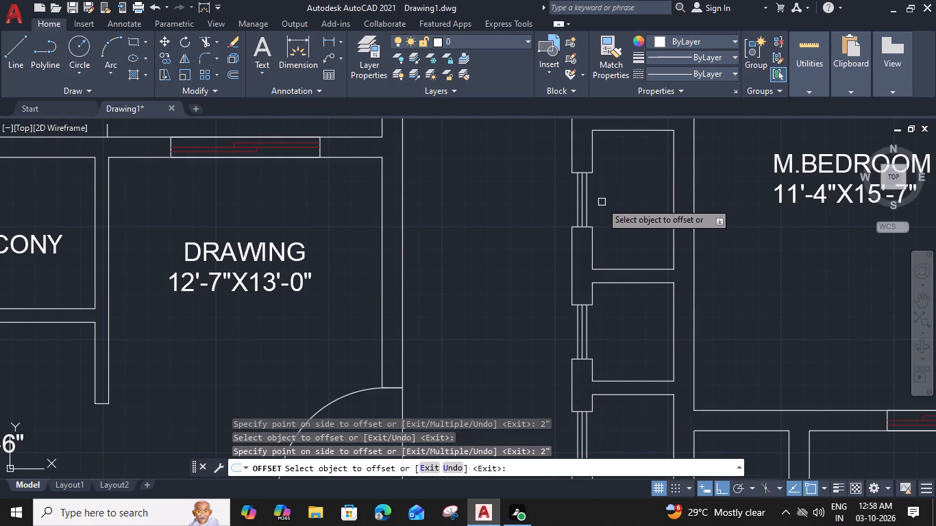
Group the three parallel lines of the upper shaft opening, and those of the middle shaft opening as a separate group.
{"action": "left_click_drag", "start_coordinate": [597, 194], "coordinate": [589, 197]}
{"action": "left_click", "coordinate": [569, 205]}
{"action": "type", "text": "G"}
{"action": "key", "text": "space"}
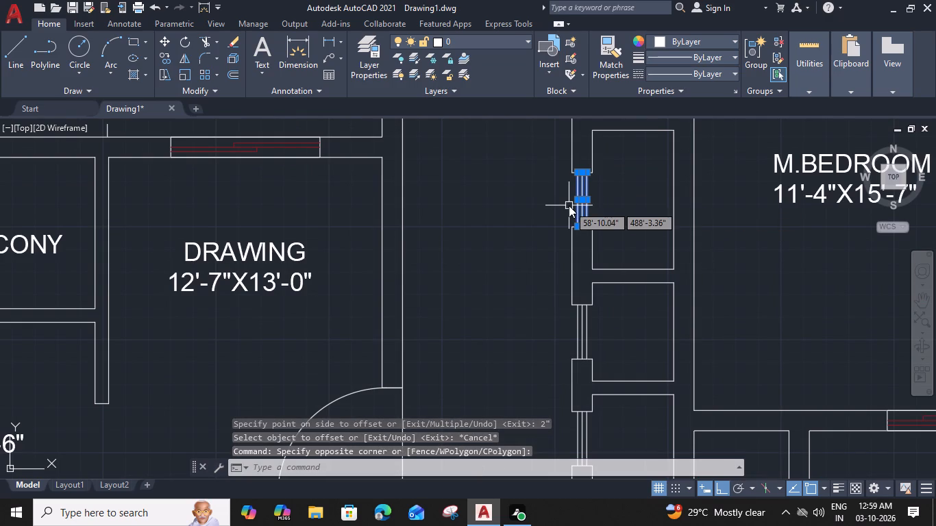
{"action": "left_click_drag", "start_coordinate": [597, 325], "coordinate": [588, 331]}
{"action": "left_click", "coordinate": [573, 339]}
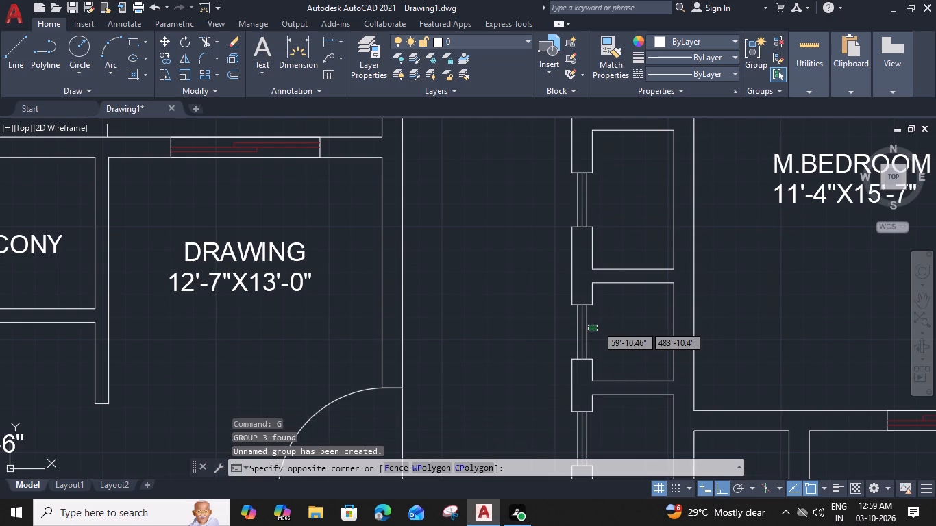
{"action": "type", "text": "G"}
{"action": "key", "text": "space"}
Group the three parallel lines of the lower shaft opening.
{"action": "middle_click_drag", "start_coordinate": [587, 348], "coordinate": [585, 285]}
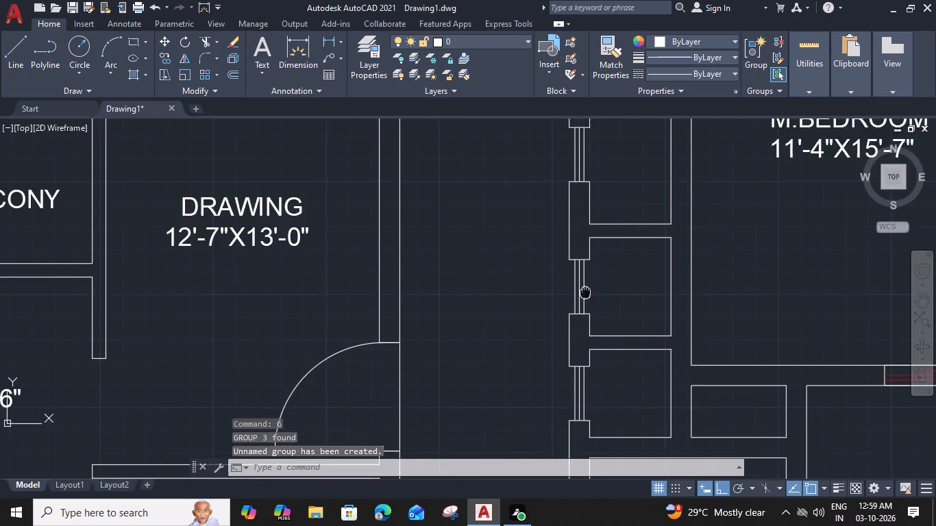
{"action": "middle_click_drag", "start_coordinate": [585, 285], "coordinate": [585, 284]}
{"action": "left_click", "coordinate": [597, 357]}
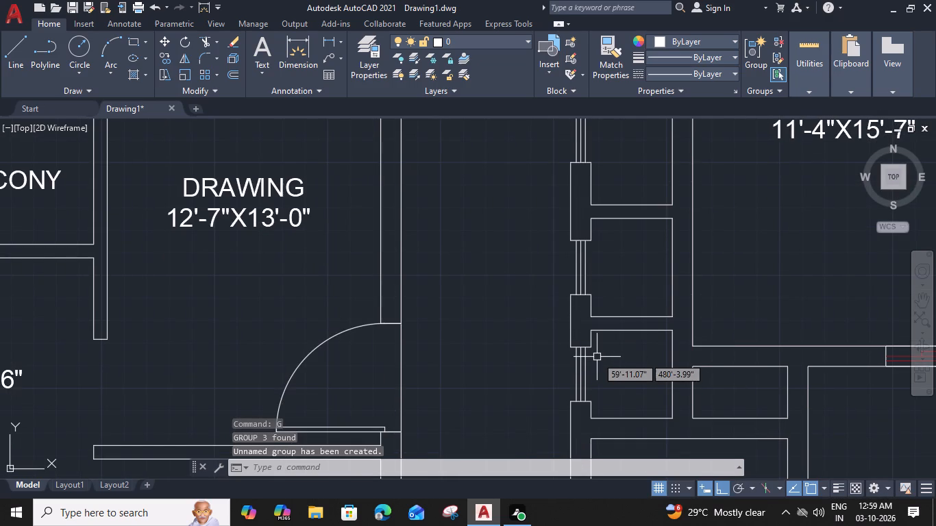
{"action": "left_click", "coordinate": [569, 369]}
{"action": "key", "text": "g"}
{"action": "key", "text": "space"}
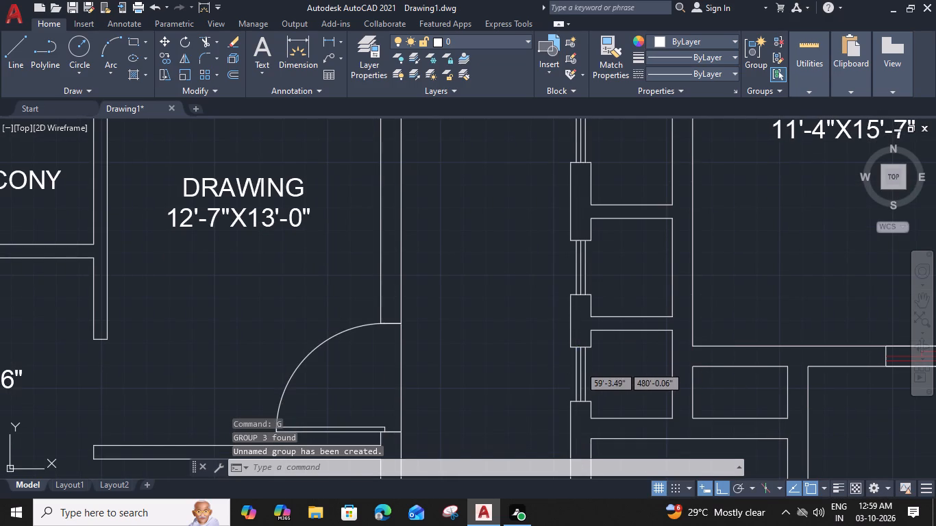
{"action": "left_click", "coordinate": [580, 366]}
{"action": "key", "text": "Escape"}
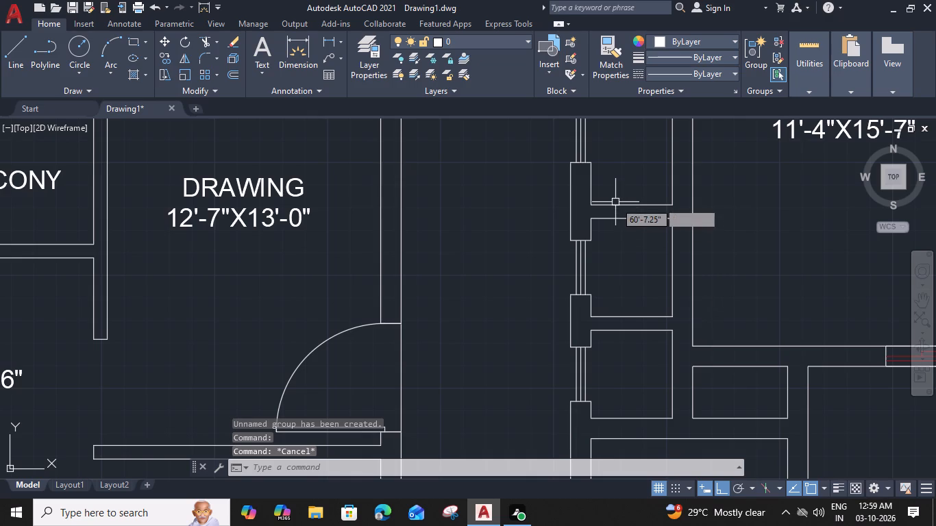
Delete the two vertical wall lines crossing the open area between the 4'-9" wide utility's lower wall and the lift block.
{"action": "middle_click_drag", "start_coordinate": [615, 204], "coordinate": [615, 310]}
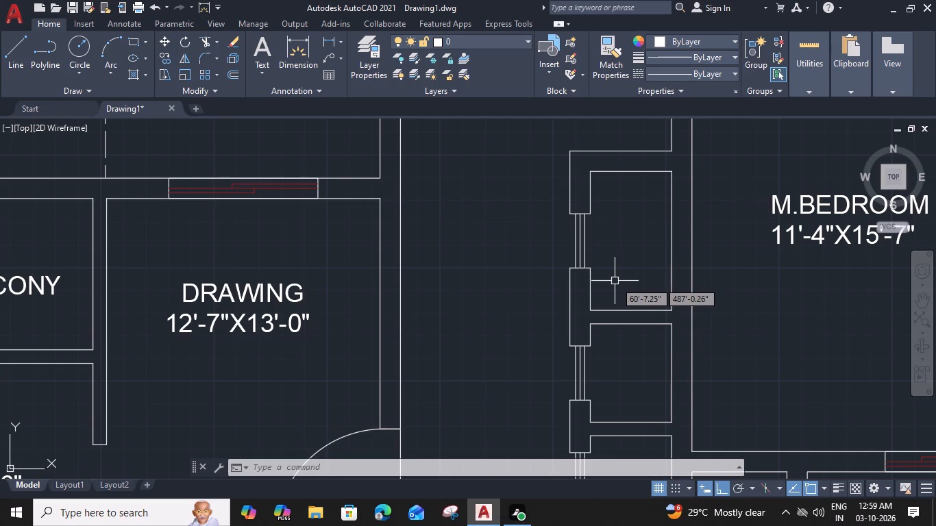
{"action": "middle_click_drag", "start_coordinate": [747, 325], "coordinate": [649, 321]}
{"action": "scroll", "coordinate": [665, 322], "scroll_direction": "down", "scroll_amount": 2}
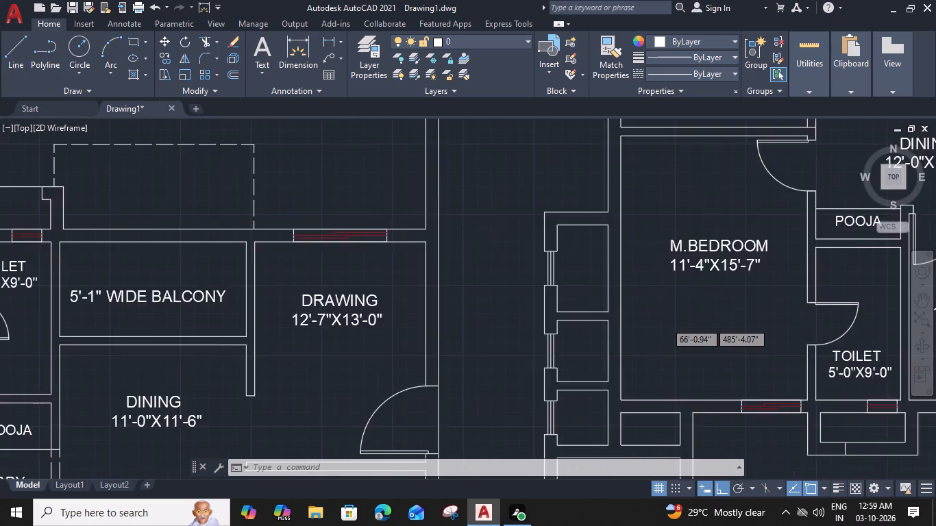
{"action": "middle_click_drag", "start_coordinate": [728, 330], "coordinate": [672, 240]}
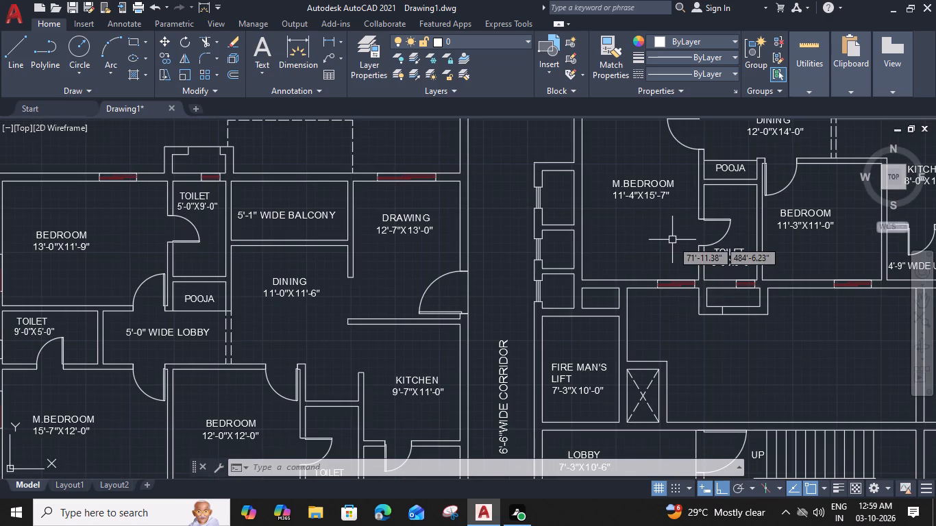
{"action": "middle_click_drag", "start_coordinate": [713, 333], "coordinate": [645, 280]}
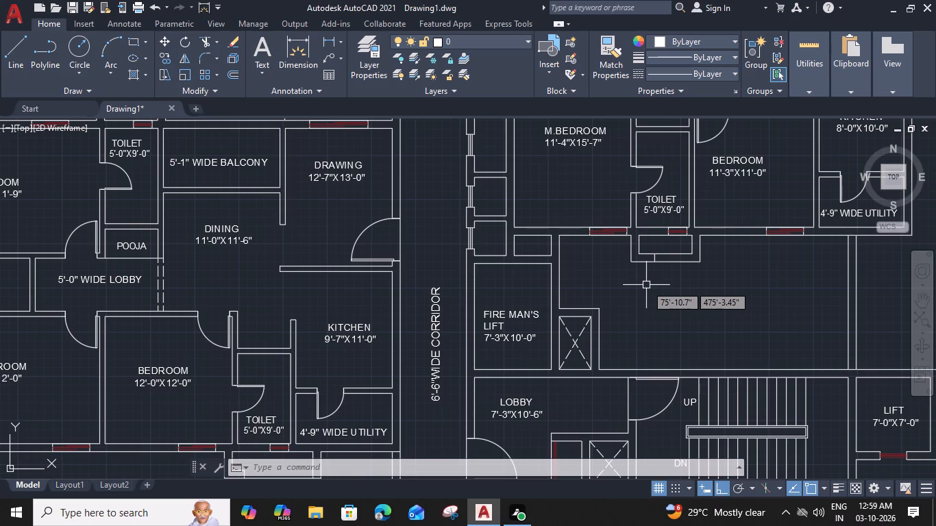
{"action": "middle_click_drag", "start_coordinate": [628, 338], "coordinate": [499, 331]}
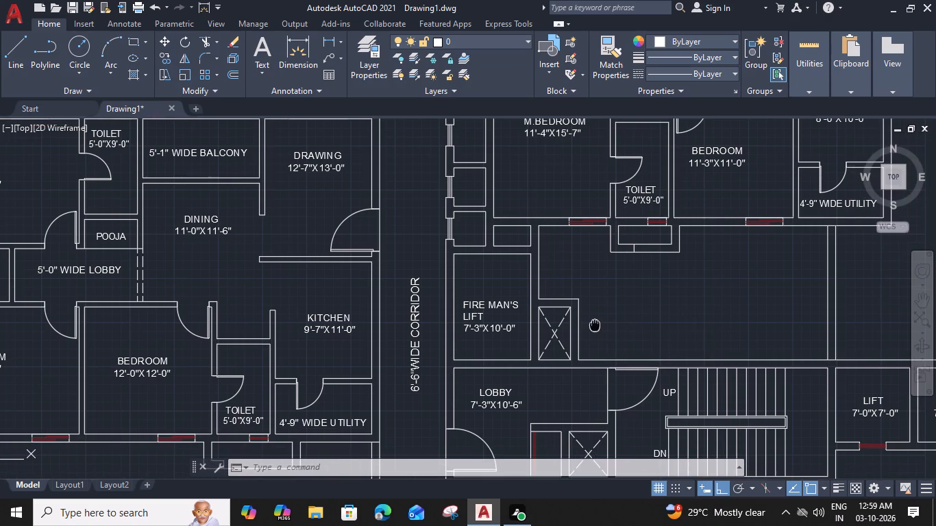
{"action": "middle_click_drag", "start_coordinate": [499, 331], "coordinate": [459, 338]}
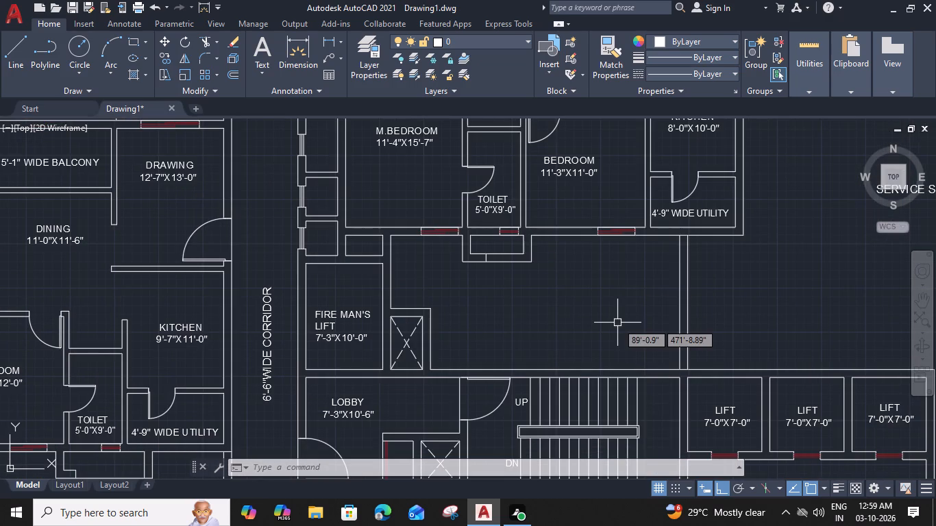
{"action": "left_click", "coordinate": [723, 303]}
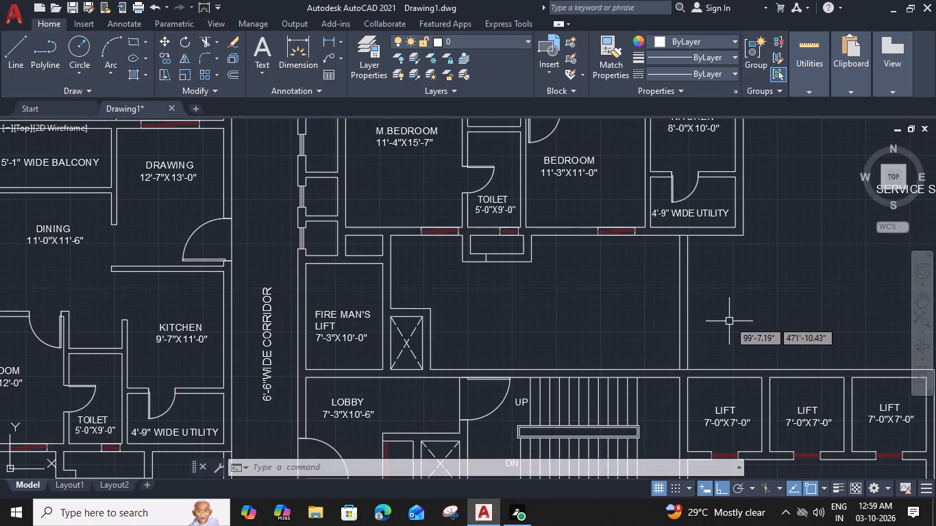
{"action": "left_click", "coordinate": [650, 331]}
{"action": "key", "text": "Delete"}
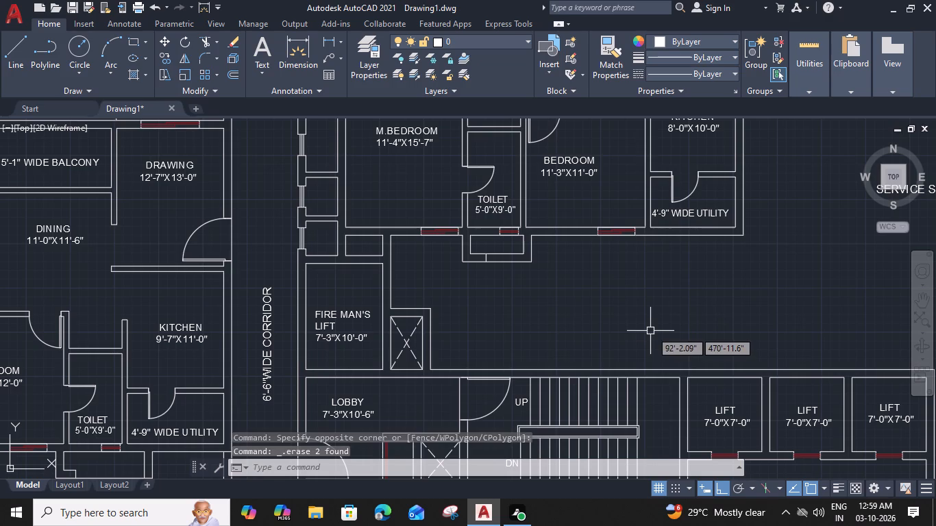
Copy the LOBBY label beside the staircase into the corridor area in front of the three lifts.
{"action": "scroll", "coordinate": [675, 331], "scroll_direction": "down", "scroll_amount": 1}
{"action": "middle_click_drag", "start_coordinate": [680, 331], "coordinate": [587, 297]}
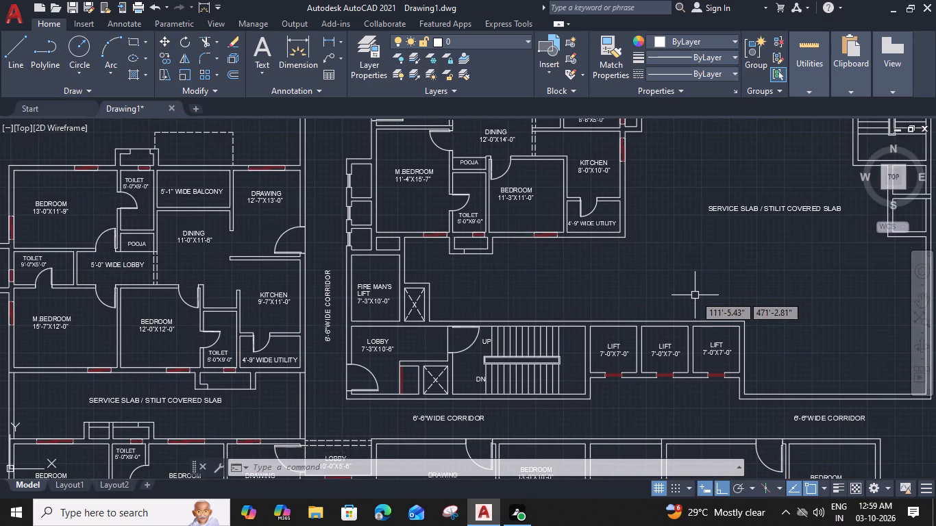
{"action": "middle_click_drag", "start_coordinate": [699, 311], "coordinate": [707, 245]}
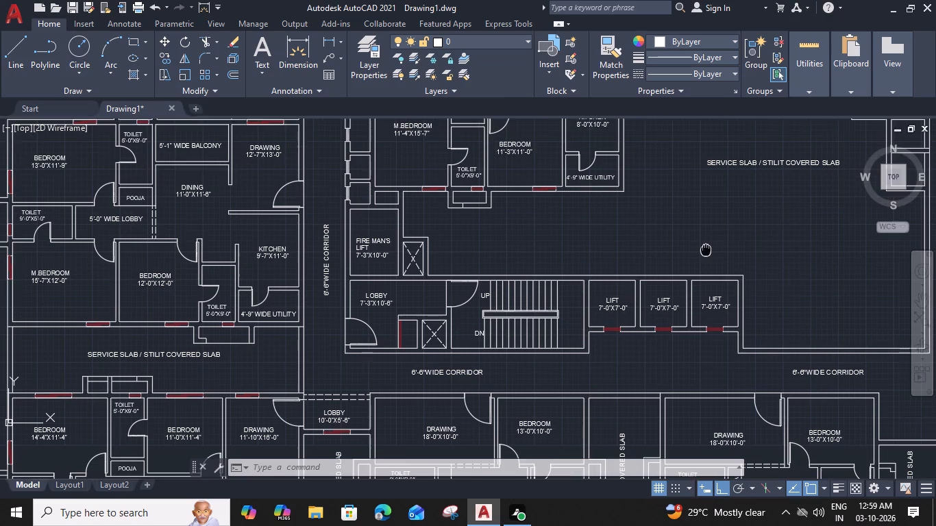
{"action": "left_click", "coordinate": [387, 285]}
{"action": "key", "text": "c"}
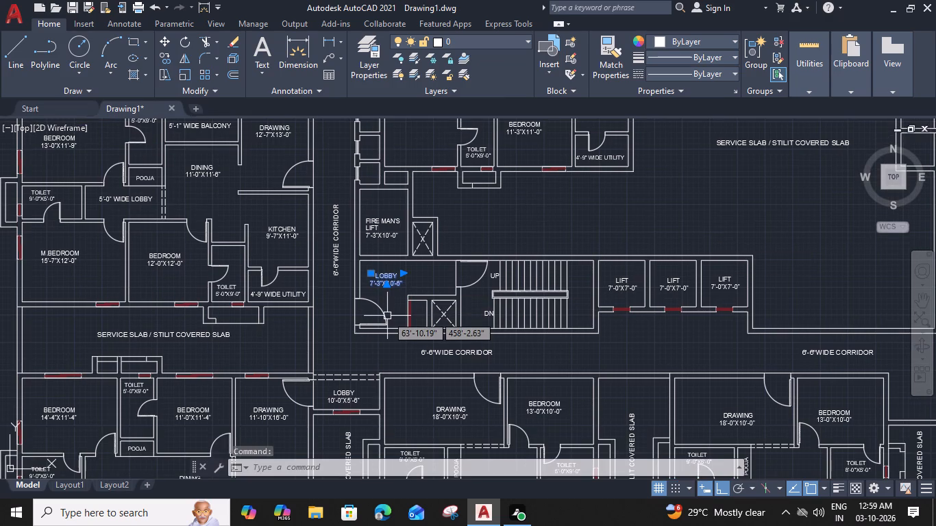
{"action": "type", "text": "O"}
{"action": "key", "text": "space"}
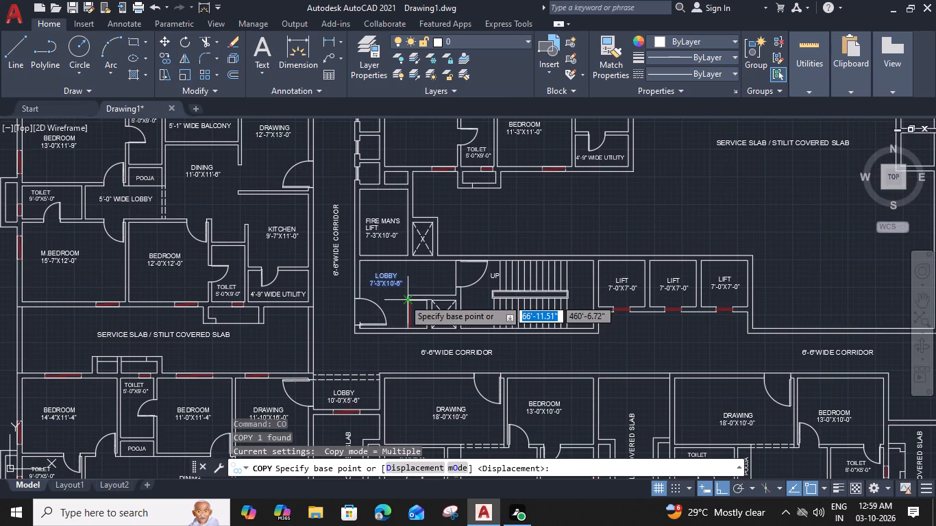
{"action": "left_click", "coordinate": [406, 294]}
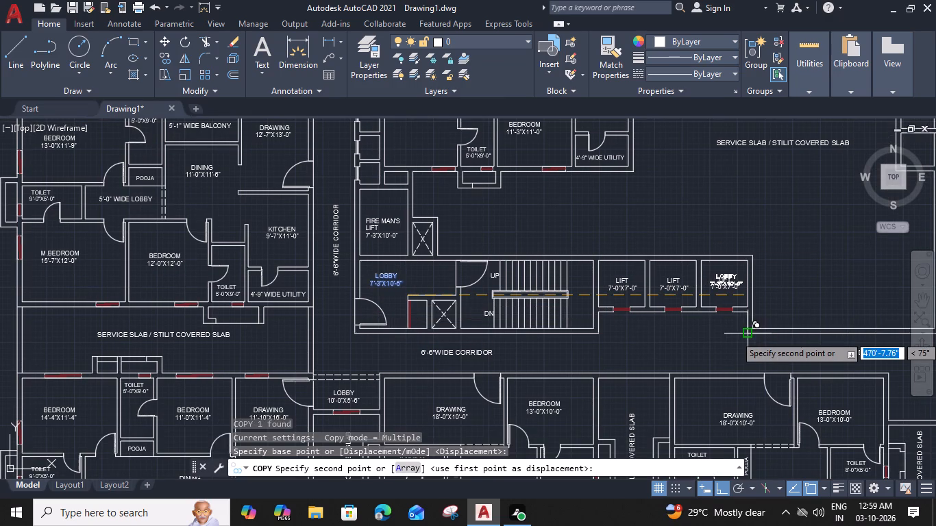
{"action": "left_click", "coordinate": [740, 371]}
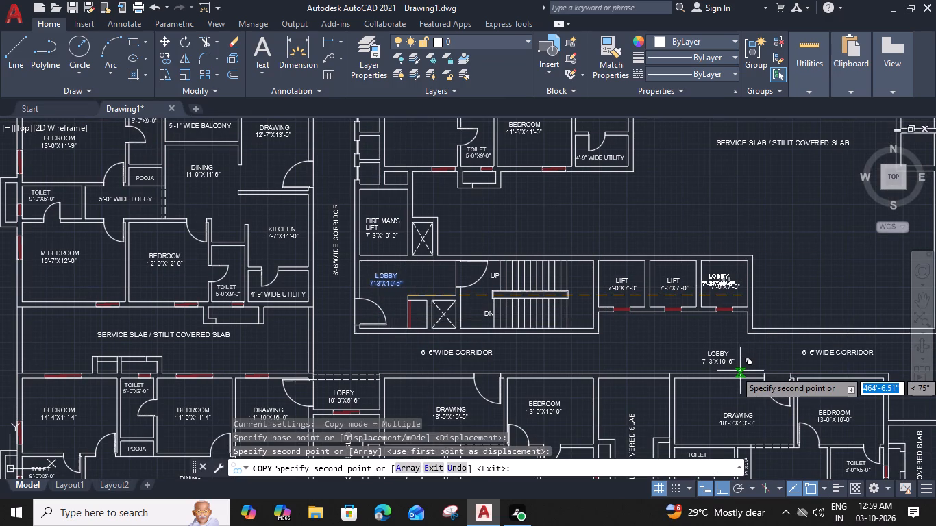
{"action": "key", "text": "Escape"}
Move the copied LOBBY label so it sits just below the middle lift, between the lifts and the corridor.
{"action": "left_click", "coordinate": [720, 361]}
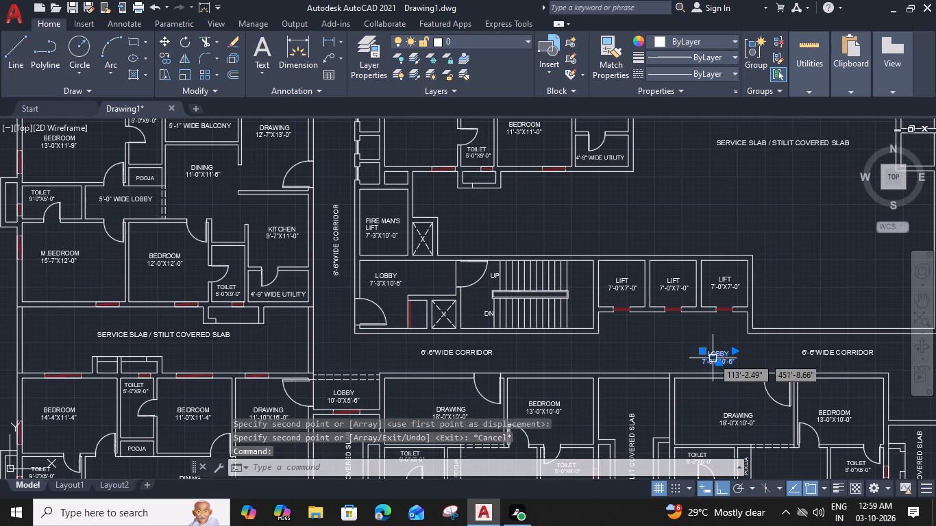
{"action": "type", "text": "M"}
{"action": "key", "text": "space"}
{"action": "left_click", "coordinate": [701, 360]}
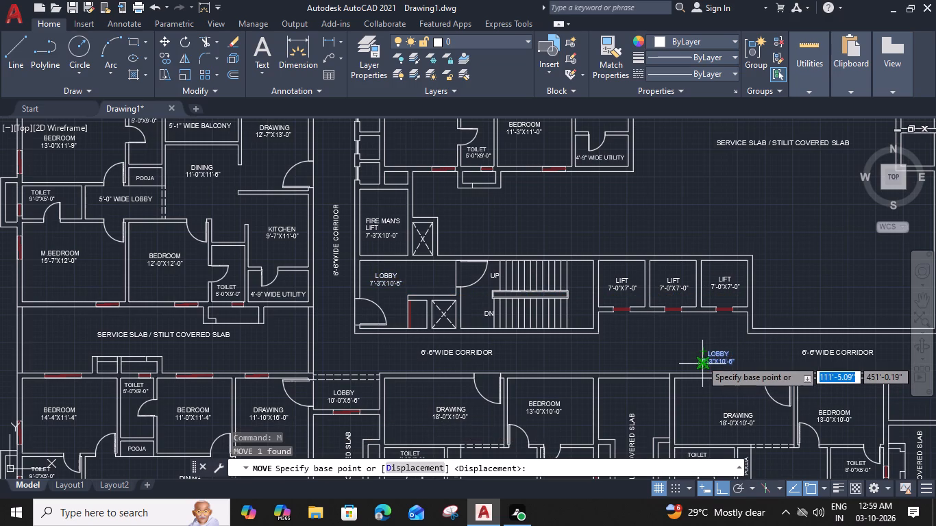
{"action": "left_click", "coordinate": [648, 362]}
{"action": "left_click", "coordinate": [659, 354]}
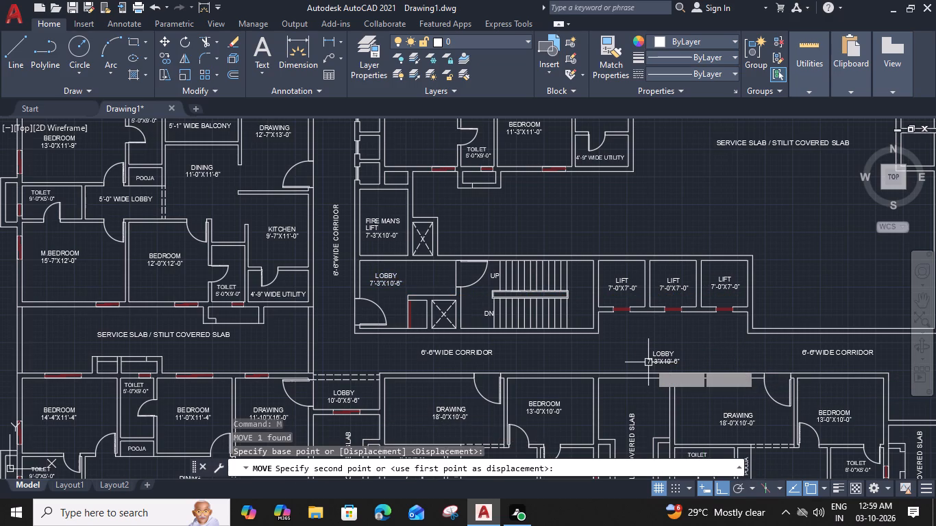
{"action": "type", "text": "M"}
{"action": "key", "text": "space"}
{"action": "left_click", "coordinate": [659, 354]}
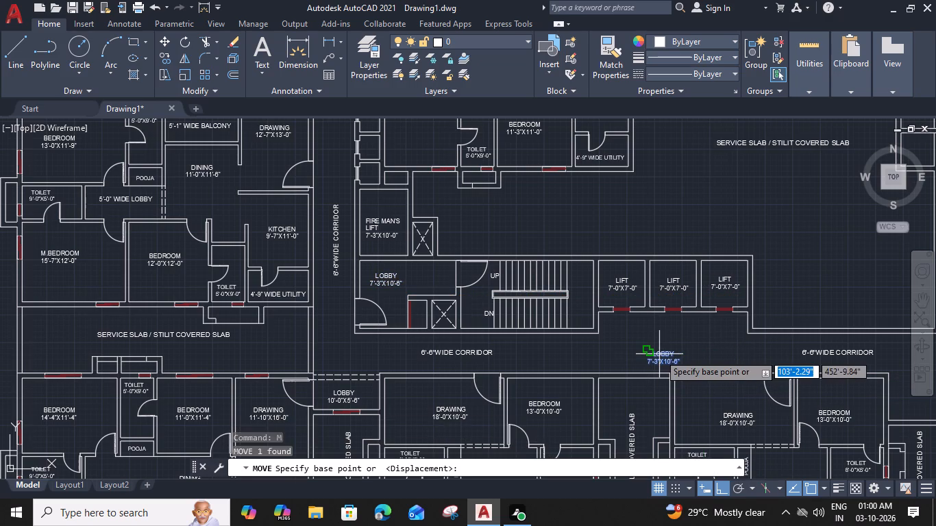
{"action": "left_click", "coordinate": [653, 334]}
Change the size line of the LOBBY label in front of the lifts to 22'-0"X10'-3", widening the text box to fit.
{"action": "scroll", "coordinate": [658, 347], "scroll_direction": "up", "scroll_amount": 1}
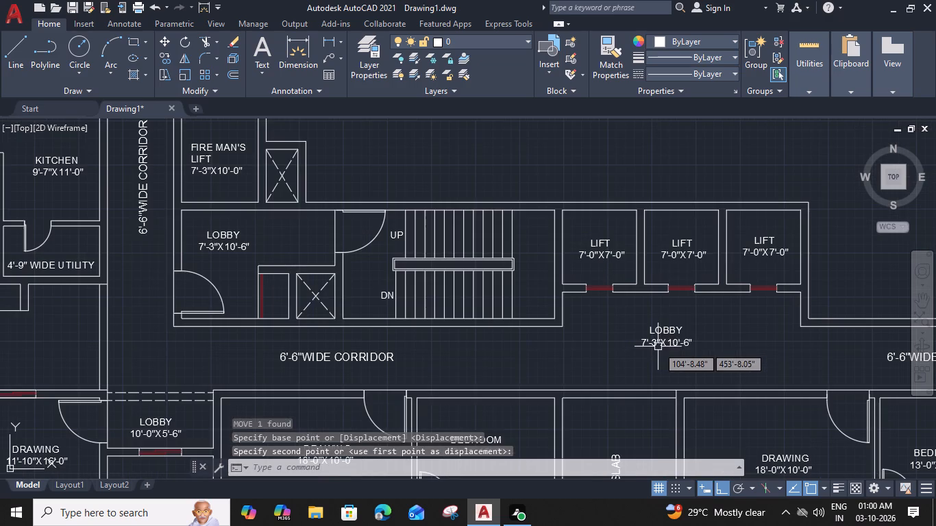
{"action": "double_click", "coordinate": [661, 340]}
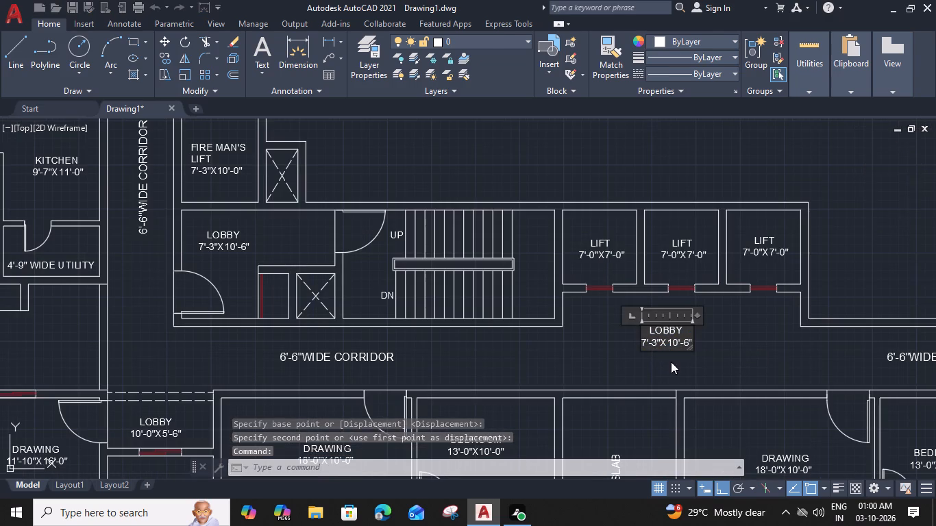
{"action": "middle_click_drag", "start_coordinate": [671, 362], "coordinate": [646, 297]}
{"action": "scroll", "coordinate": [643, 293], "scroll_direction": "up", "scroll_amount": 2}
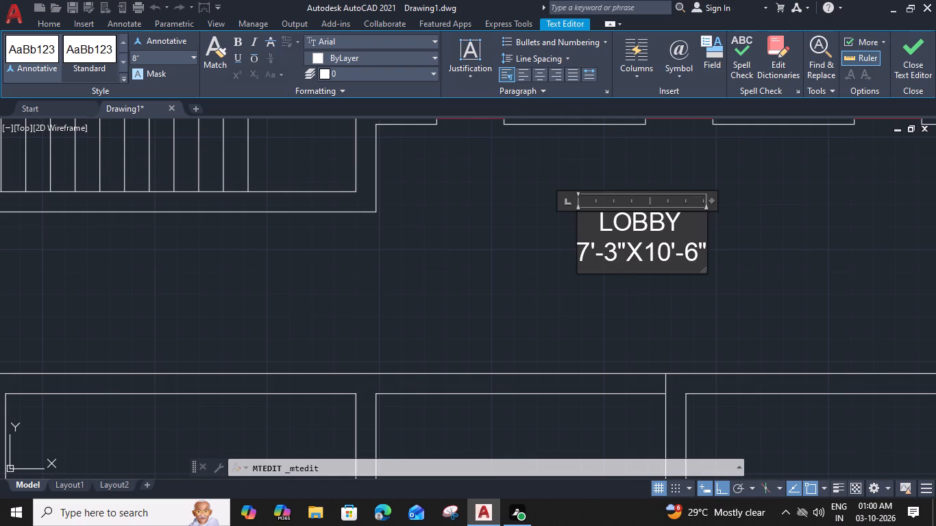
{"action": "left_click_drag", "start_coordinate": [587, 253], "coordinate": [578, 254]}
{"action": "type", "text": "22"}
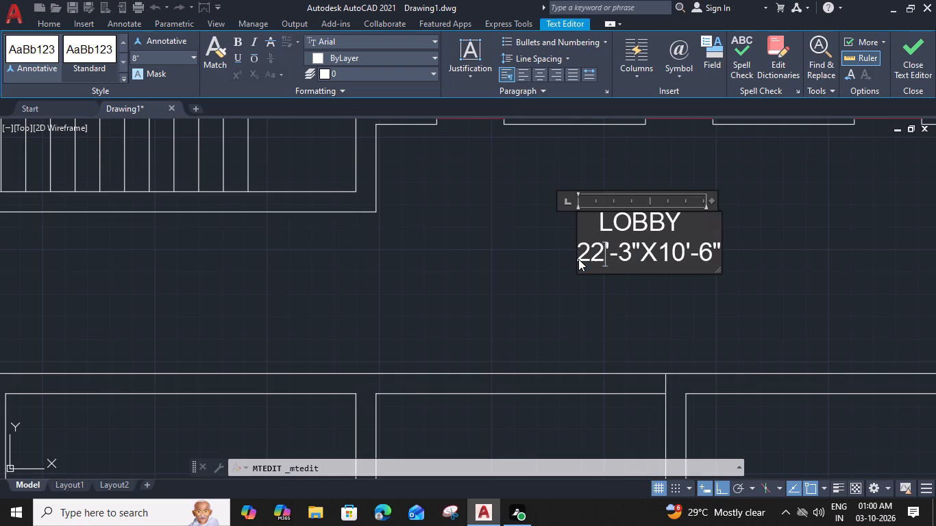
{"action": "left_click_drag", "start_coordinate": [630, 255], "coordinate": [624, 255]}
{"action": "key", "text": "0"}
{"action": "left_click_drag", "start_coordinate": [713, 198], "coordinate": [742, 198]}
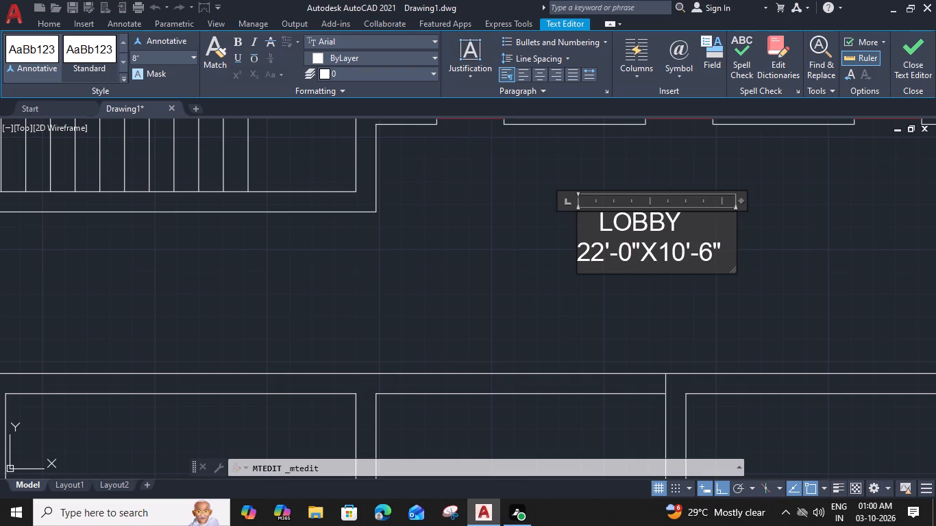
{"action": "left_click_drag", "start_coordinate": [708, 254], "coordinate": [702, 254]}
{"action": "key", "text": "3"}
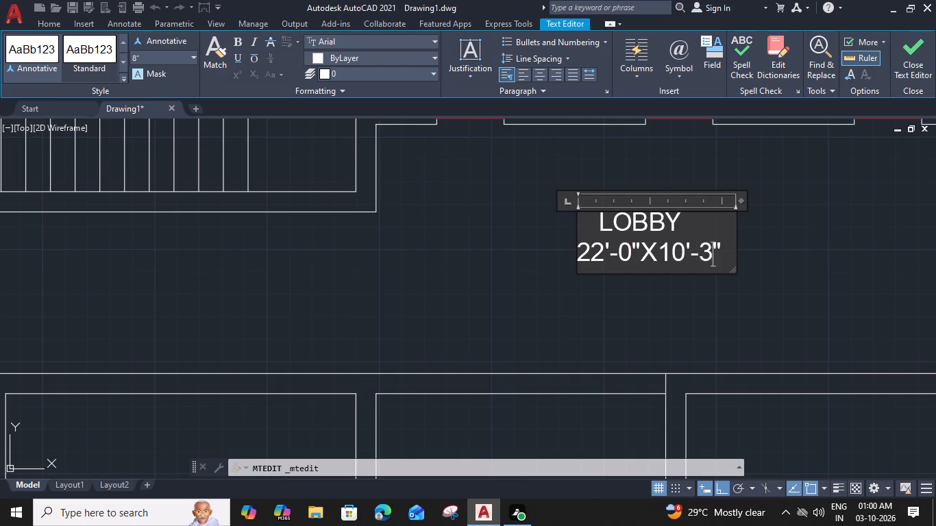
Centre the word LOBBY above its size line and narrow the text box to the text width.
{"action": "left_click", "coordinate": [600, 224]}
{"action": "key", "text": "space"}
{"action": "key", "text": "space"}
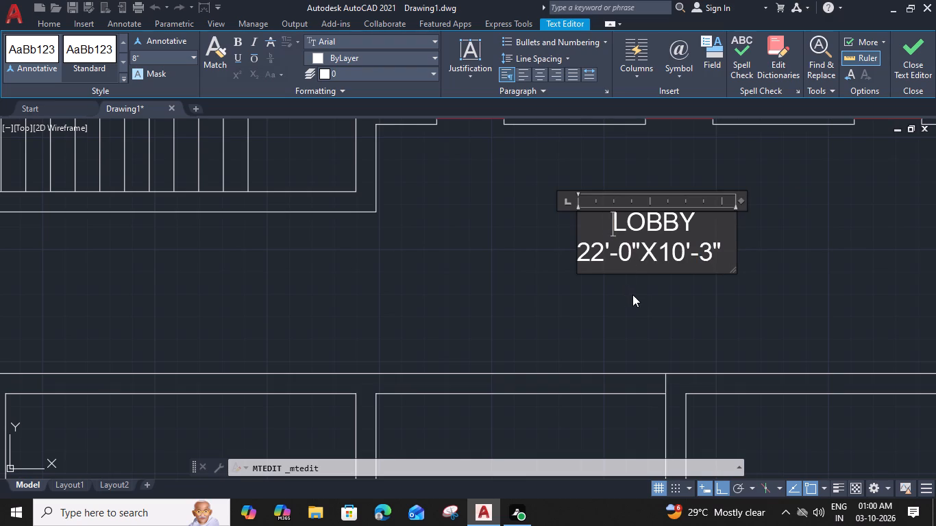
{"action": "left_click_drag", "start_coordinate": [739, 199], "coordinate": [733, 199]}
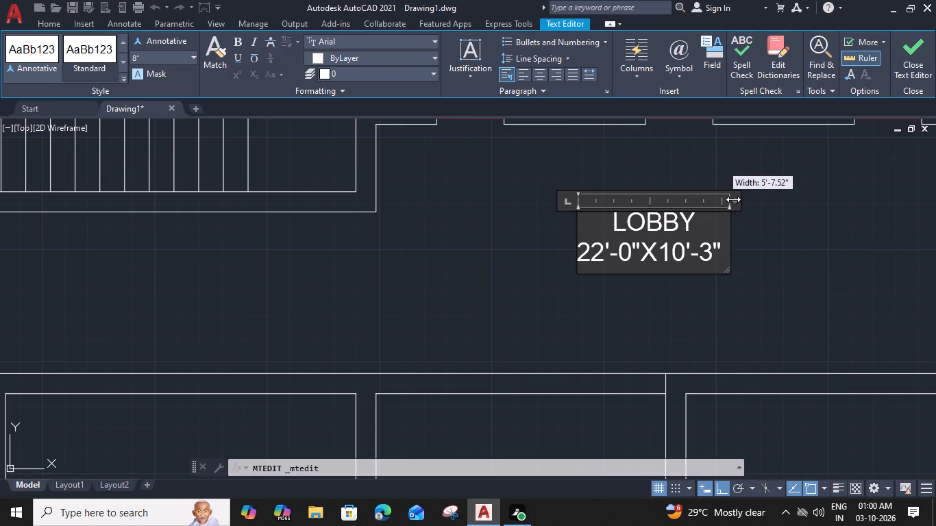
{"action": "left_click_drag", "start_coordinate": [733, 199], "coordinate": [726, 199]}
{"action": "key", "text": "BackSpace"}
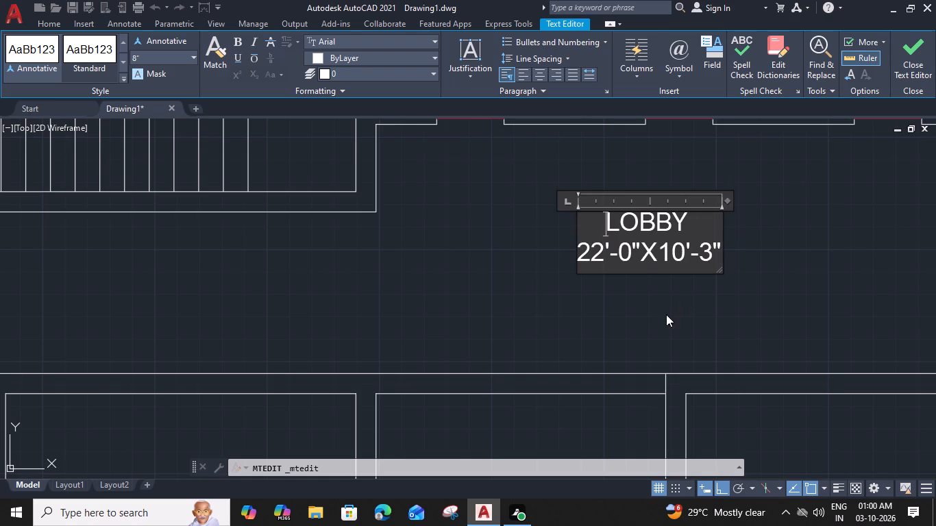
{"action": "left_click", "coordinate": [665, 314]}
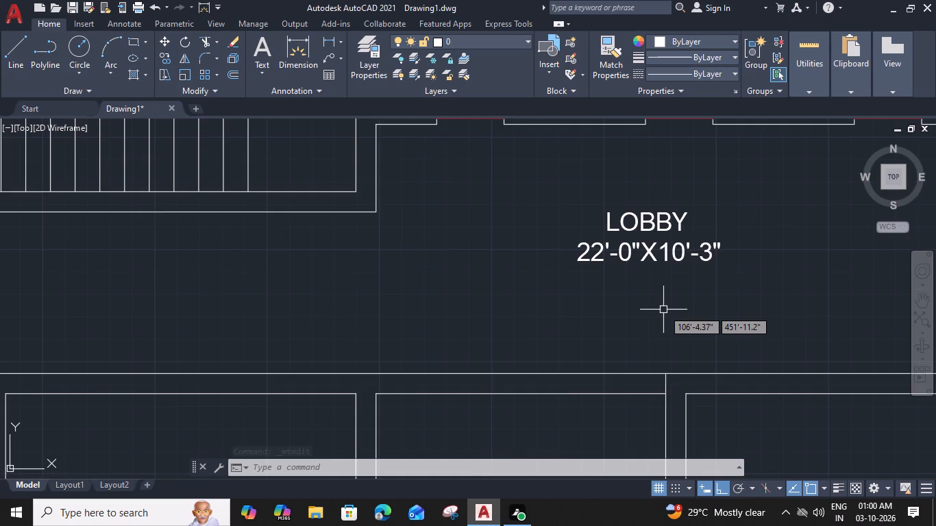
Draw a vertical line in the dashed ACAD linetype from the wall corner by the easternmost lift to the corridor's lower wall.
{"action": "scroll", "coordinate": [663, 308], "scroll_direction": "down", "scroll_amount": 2}
{"action": "middle_click_drag", "start_coordinate": [664, 308], "coordinate": [591, 300]}
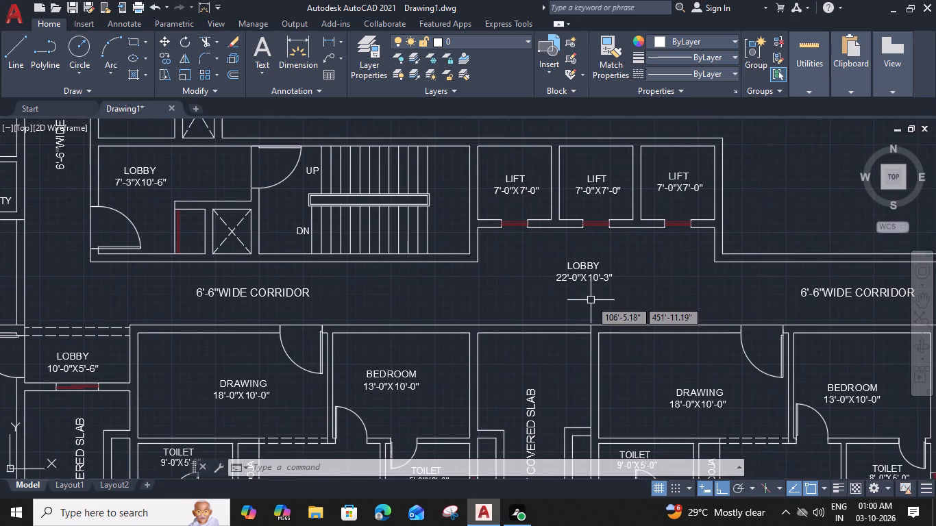
{"action": "type", "text": "L"}
{"action": "key", "text": "space"}
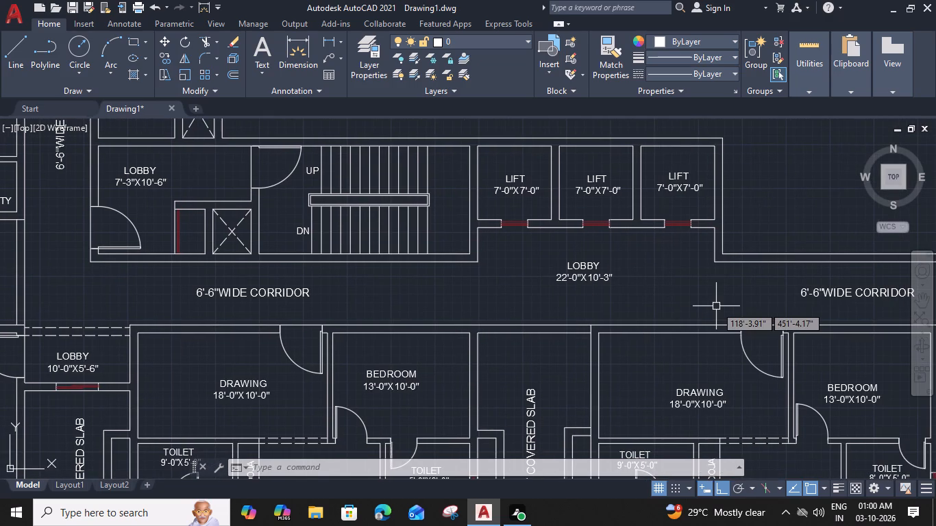
{"action": "left_click", "coordinate": [735, 75]}
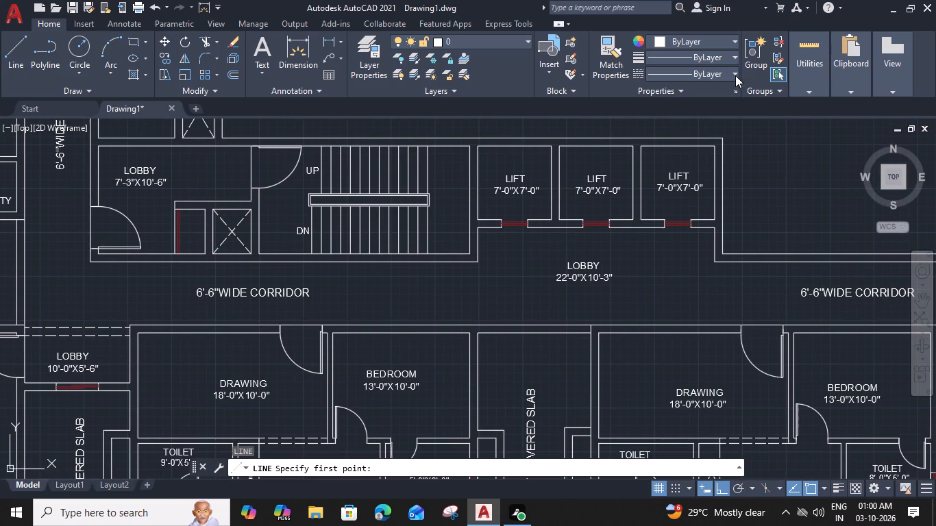
{"action": "left_click", "coordinate": [739, 124]}
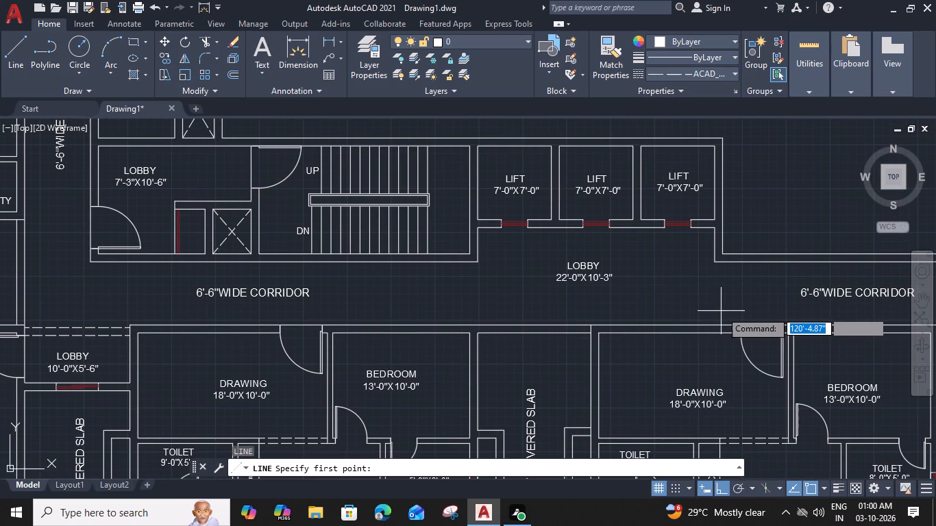
{"action": "left_click", "coordinate": [714, 262]}
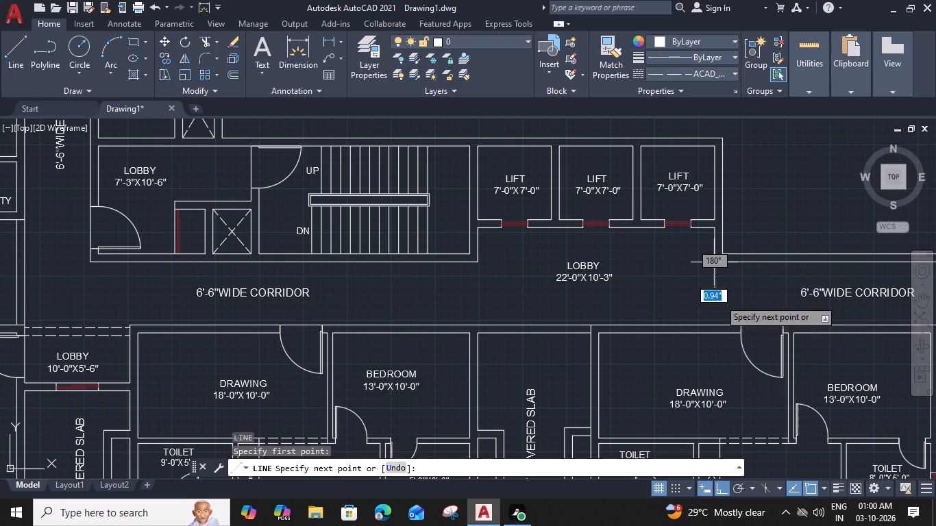
{"action": "scroll", "coordinate": [717, 323], "scroll_direction": "up", "scroll_amount": 3}
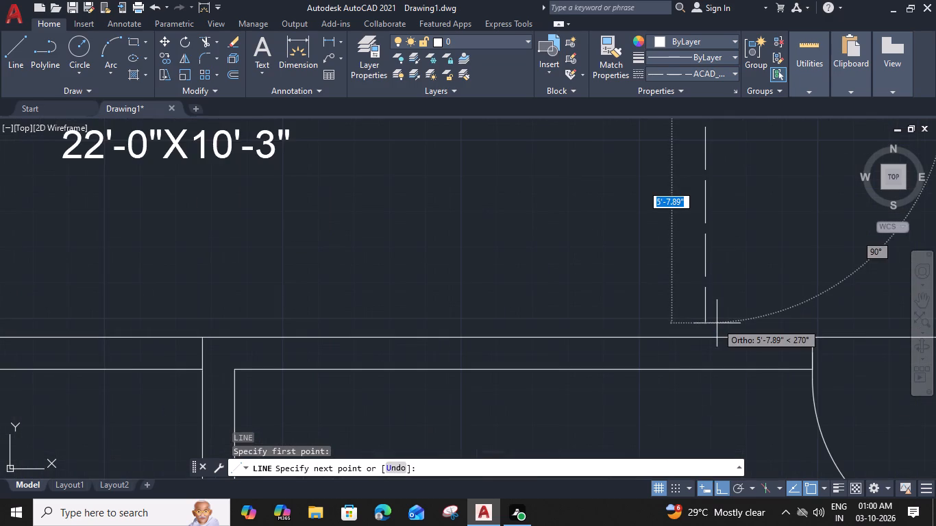
{"action": "left_click", "coordinate": [704, 337]}
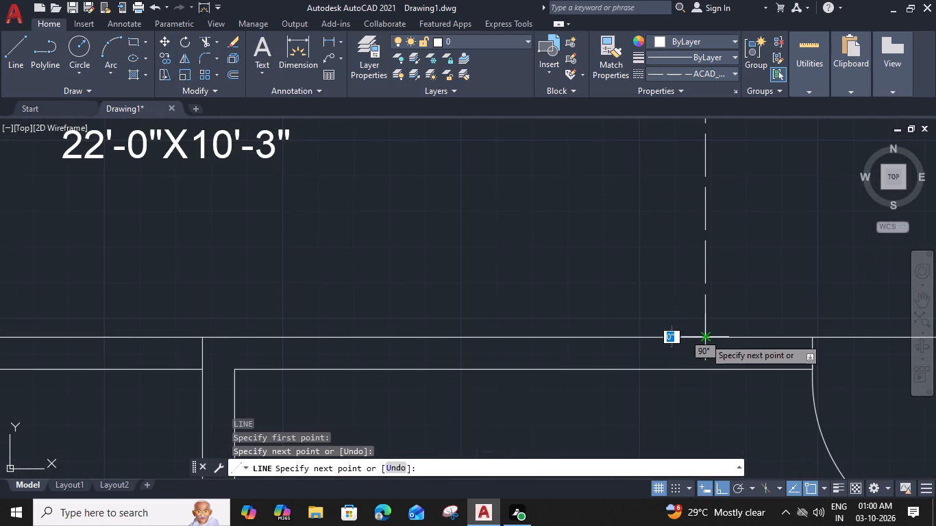
{"action": "key", "text": "Escape"}
Offset the dashed line at the lobby's east edge by 9" toward the 6'-6" wide corridor.
{"action": "left_click", "coordinate": [707, 311]}
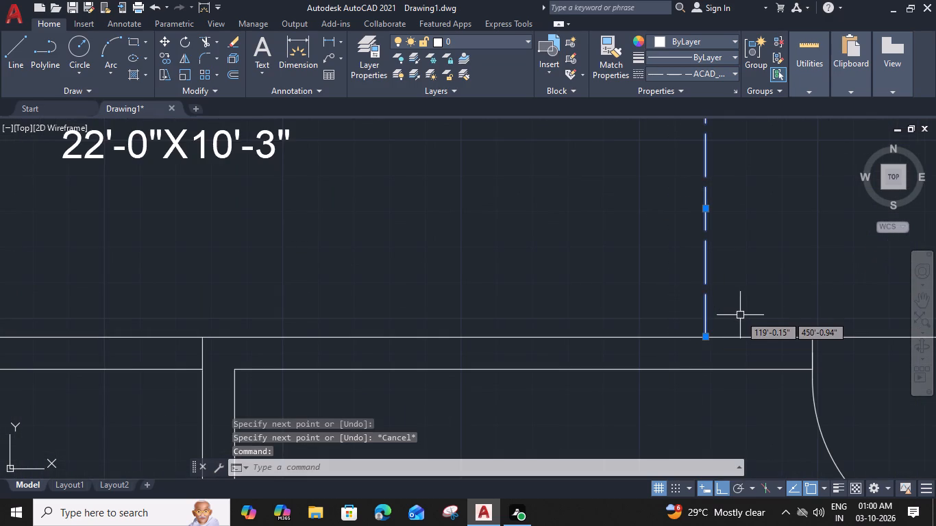
{"action": "key", "text": "o"}
{"action": "key", "text": "space"}
{"action": "key", "text": "9"}
{"action": "key", "text": "shift+quotedbl"}
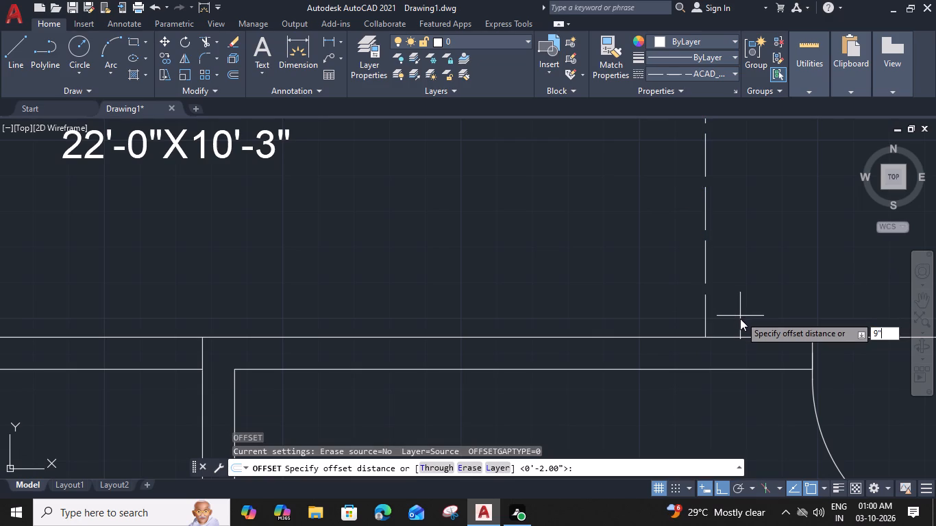
{"action": "key", "text": "Return"}
{"action": "left_click", "coordinate": [740, 316]}
{"action": "key", "text": "Escape"}
Draw a dashed horizontal line from the wall corner above the 11'-1"X16'-9" drawing room's door to the 13'-0"X10'-0" bedroom's outer wall.
{"action": "scroll", "coordinate": [740, 310], "scroll_direction": "down", "scroll_amount": 2}
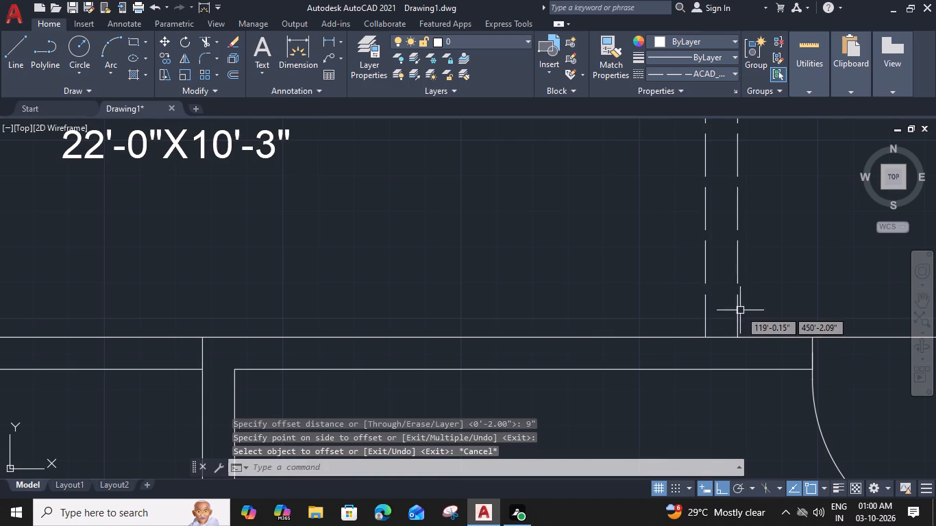
{"action": "middle_click_drag", "start_coordinate": [739, 348], "coordinate": [723, 187]}
{"action": "scroll", "coordinate": [726, 230], "scroll_direction": "down", "scroll_amount": 2}
{"action": "middle_click_drag", "start_coordinate": [726, 229], "coordinate": [574, 334]}
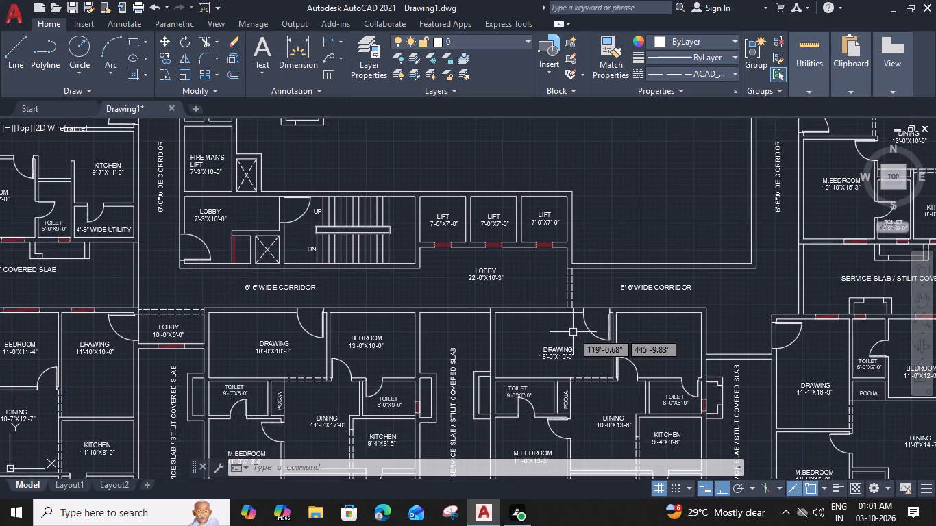
{"action": "scroll", "coordinate": [750, 331], "scroll_direction": "up", "scroll_amount": 2}
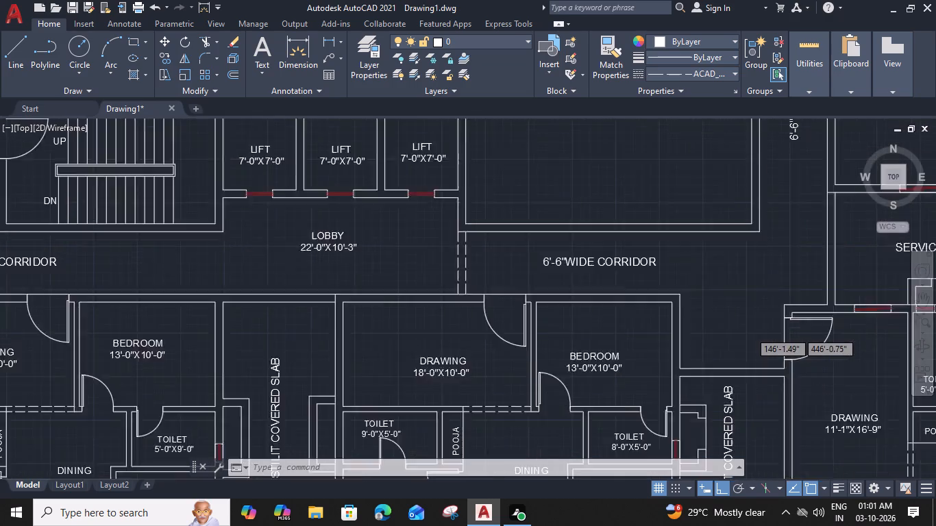
{"action": "type", "text": "L"}
{"action": "key", "text": "space"}
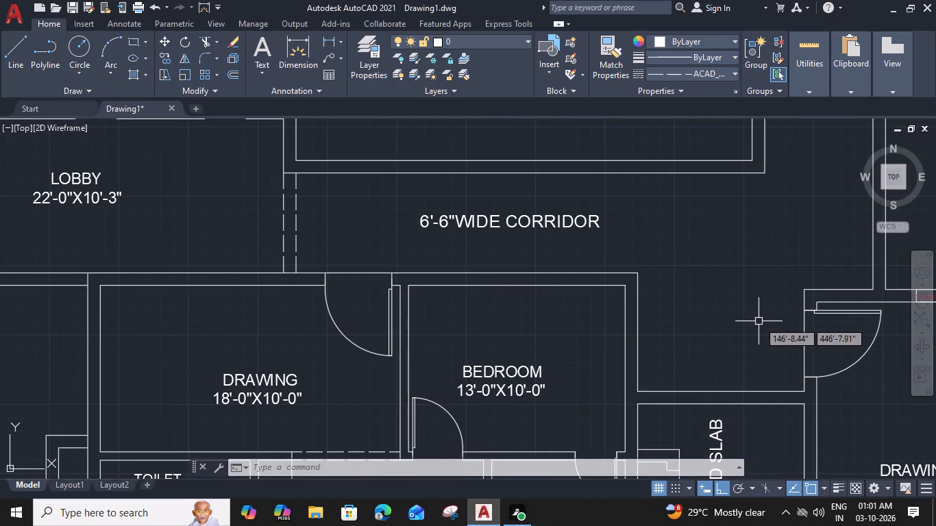
{"action": "left_click", "coordinate": [804, 288]}
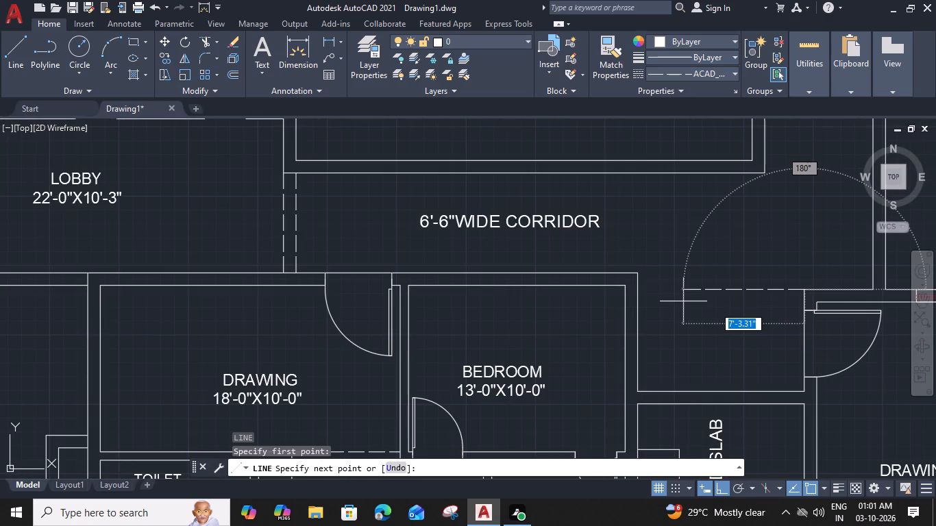
{"action": "left_click", "coordinate": [636, 289]}
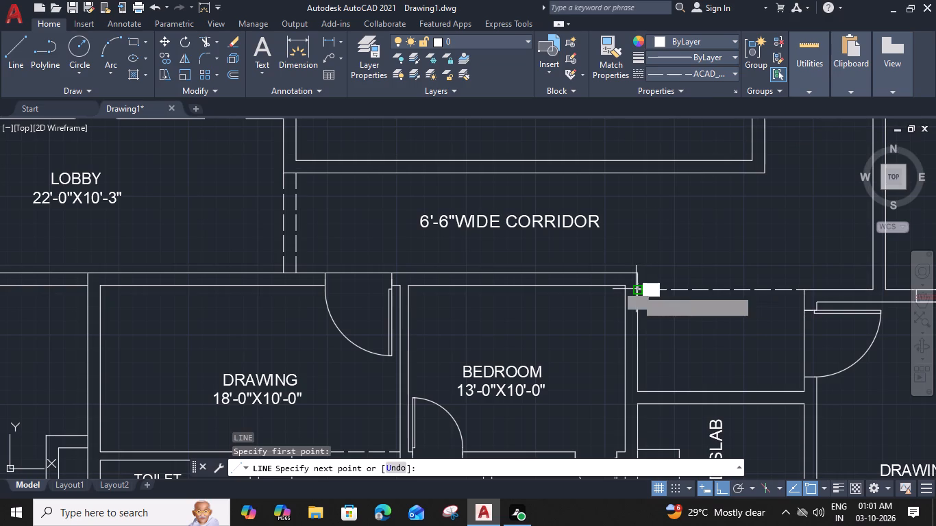
{"action": "key", "text": "Escape"}
Offset the new dashed horizontal line 9" downward into the entrance recess.
{"action": "left_click", "coordinate": [719, 291]}
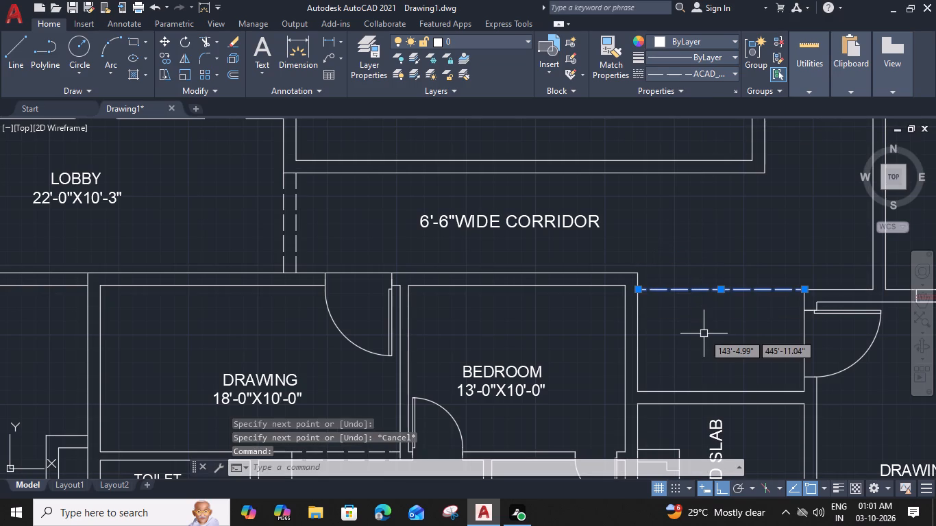
{"action": "type", "text": "O"}
{"action": "key", "text": "space"}
{"action": "type", "text": "9\""}
{"action": "key", "text": "Return"}
{"action": "left_click", "coordinate": [704, 334]}
{"action": "key", "text": "Escape"}
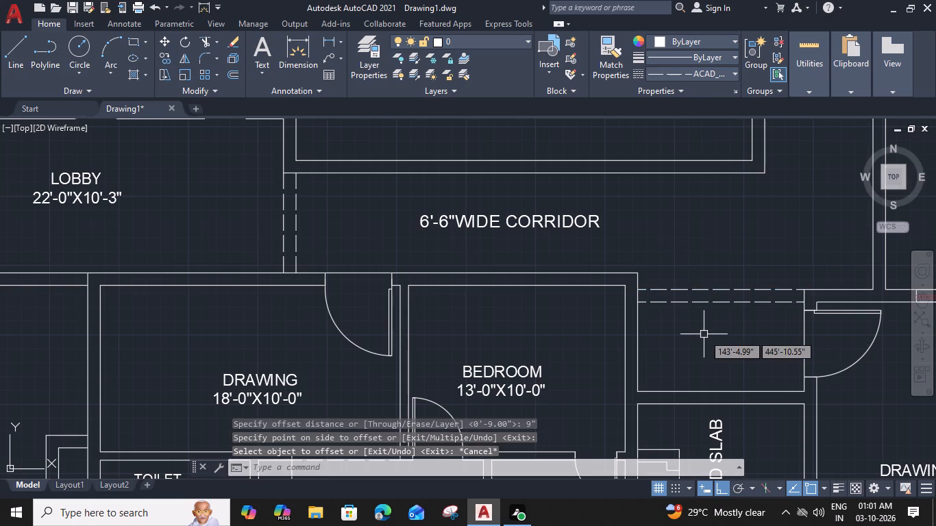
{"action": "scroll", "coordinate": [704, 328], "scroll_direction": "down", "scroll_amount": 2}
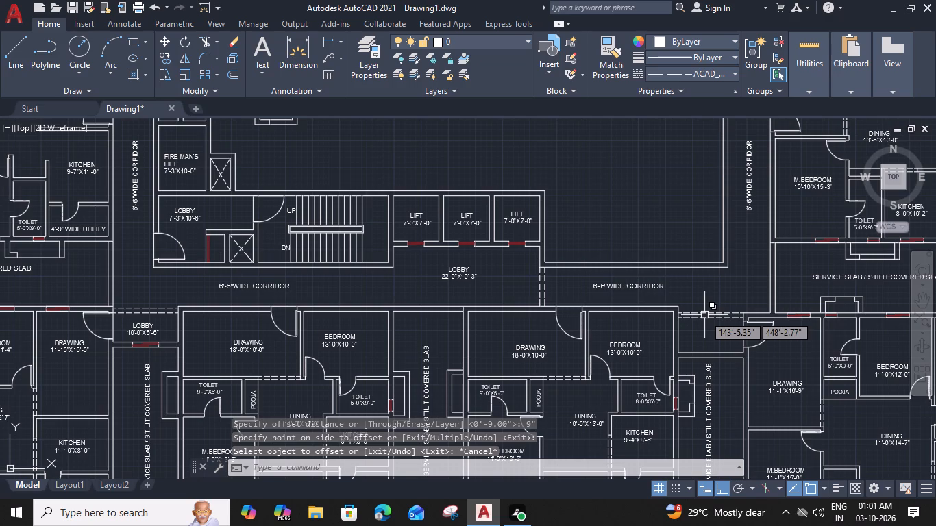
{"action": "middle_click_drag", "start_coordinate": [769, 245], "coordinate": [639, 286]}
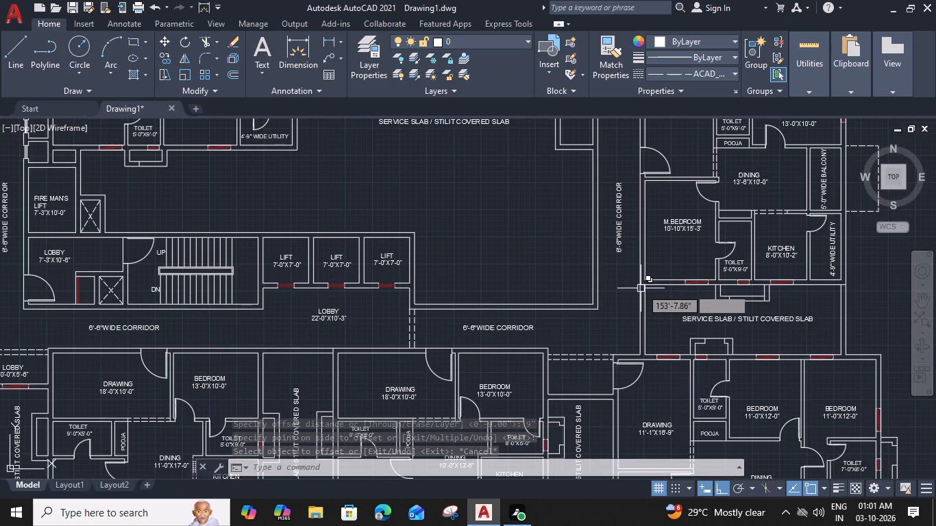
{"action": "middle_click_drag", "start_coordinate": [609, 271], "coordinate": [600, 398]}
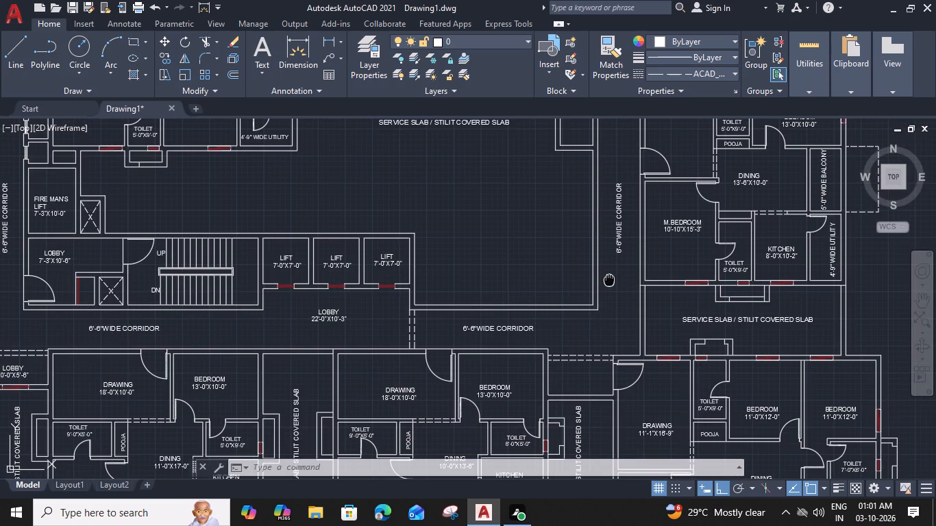
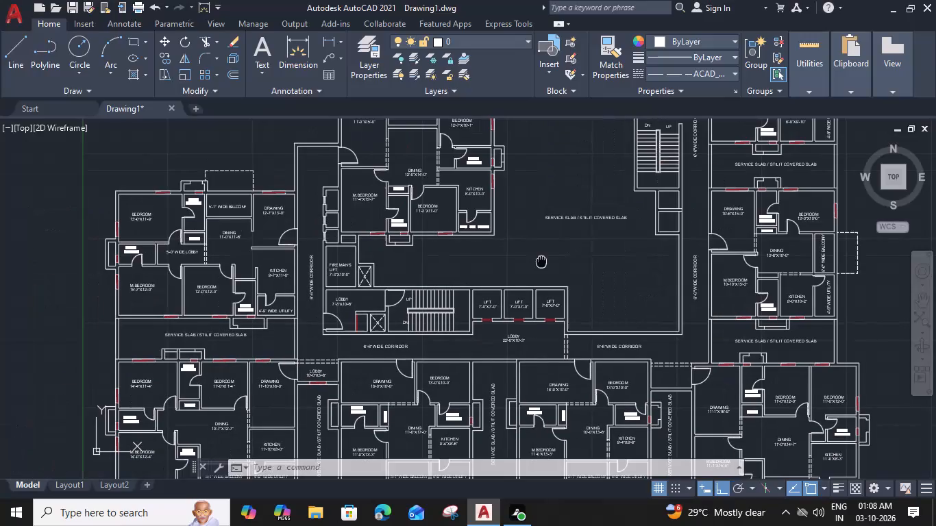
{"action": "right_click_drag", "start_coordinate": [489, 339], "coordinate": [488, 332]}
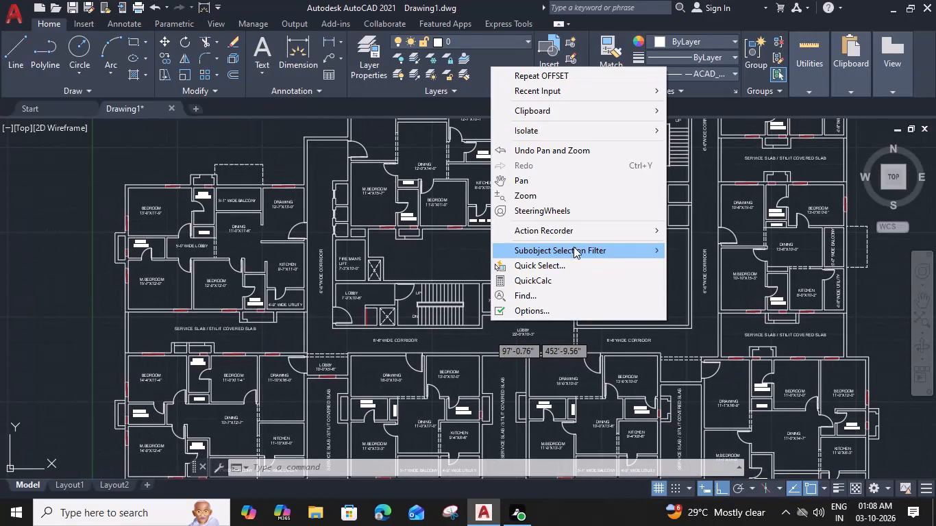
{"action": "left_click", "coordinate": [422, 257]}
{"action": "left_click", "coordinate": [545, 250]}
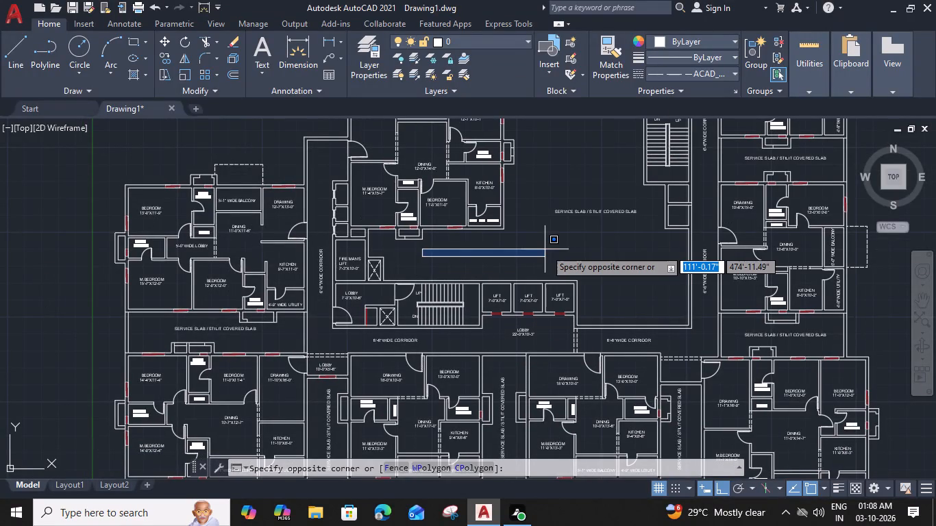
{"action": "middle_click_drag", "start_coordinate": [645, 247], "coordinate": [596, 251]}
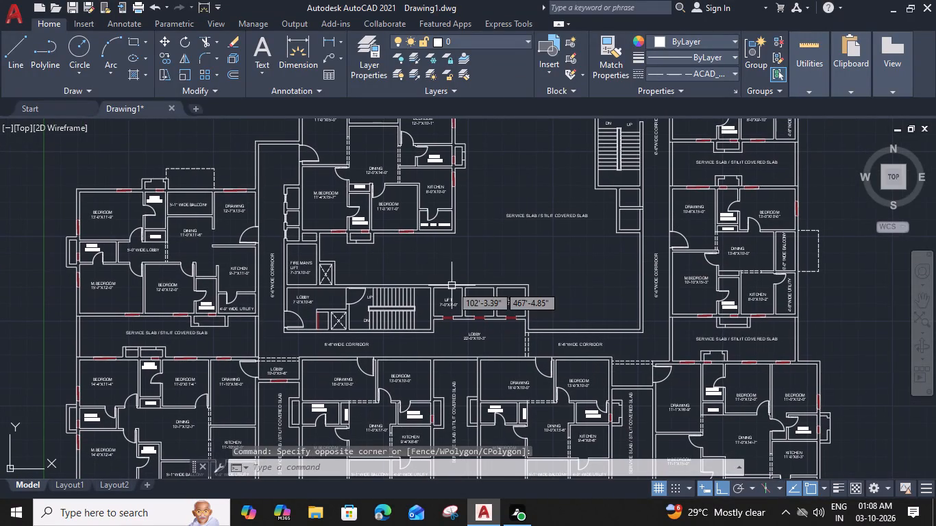
Place three Trees - Imperial palm blocks in the central service slab area, two above the lifts and one beside the 8'-0" wide kitchen.
{"action": "key", "text": "ctrl+3"}
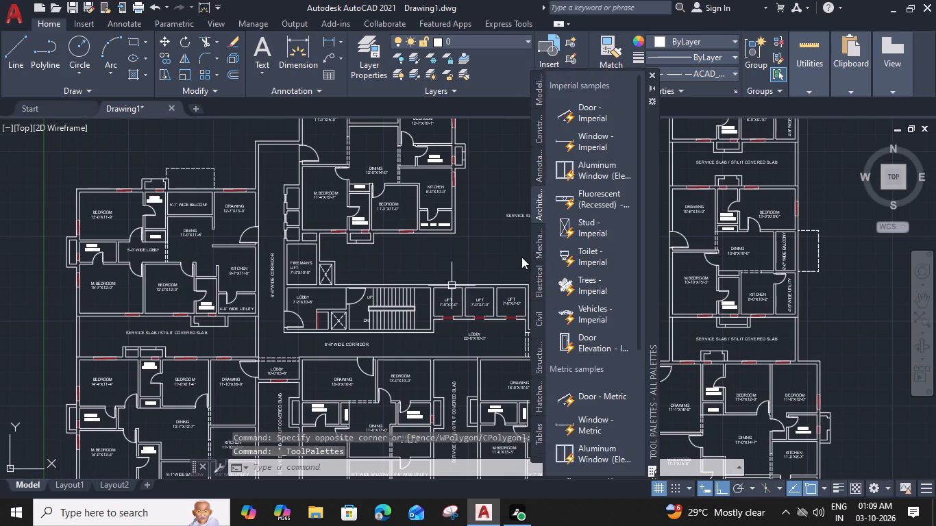
{"action": "left_click", "coordinate": [561, 286]}
{"action": "left_click", "coordinate": [476, 253]}
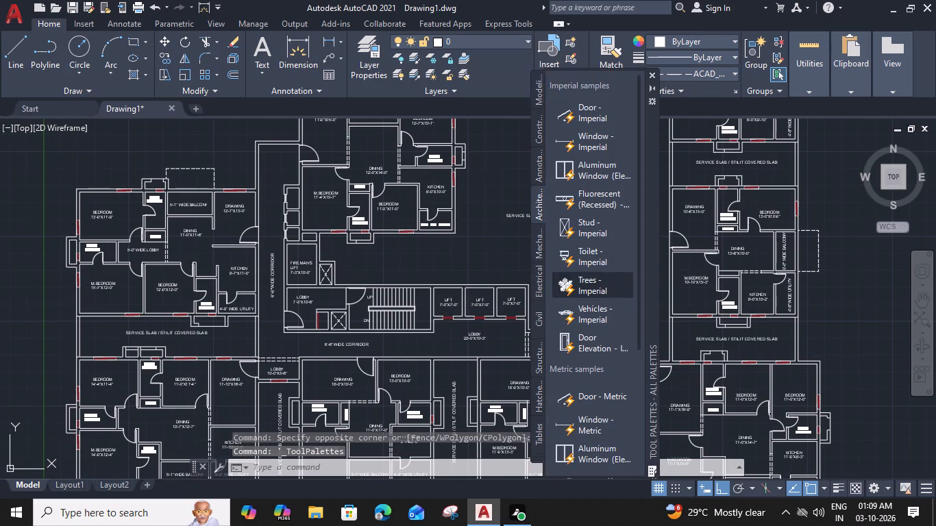
{"action": "left_click", "coordinate": [566, 278]}
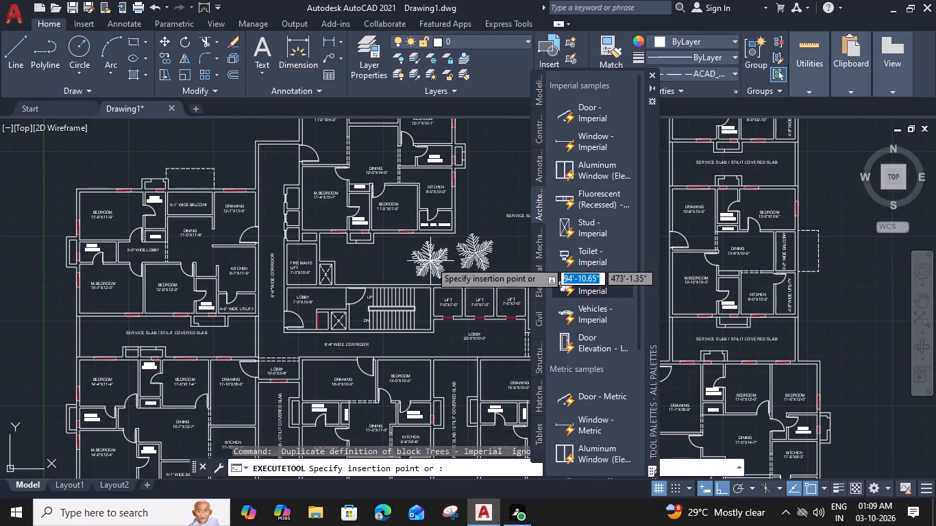
{"action": "left_click", "coordinate": [430, 261]}
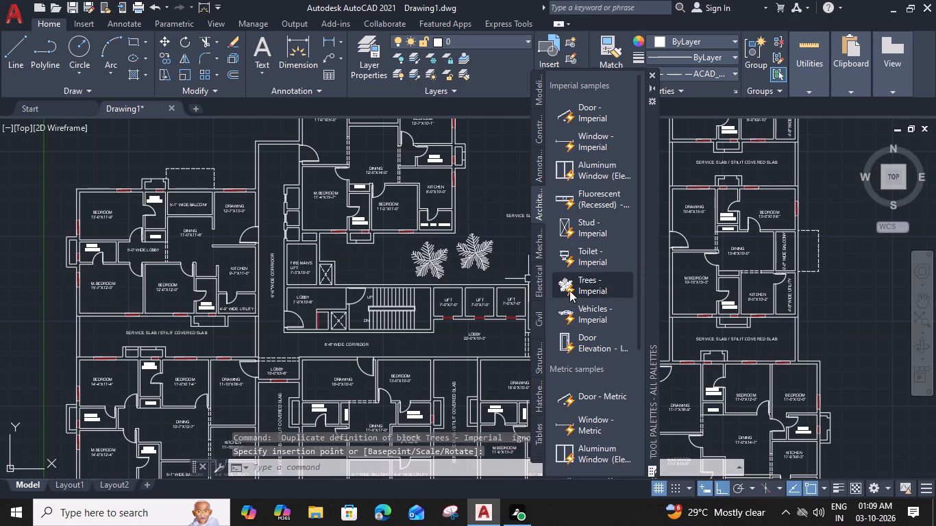
{"action": "left_click", "coordinate": [567, 287]}
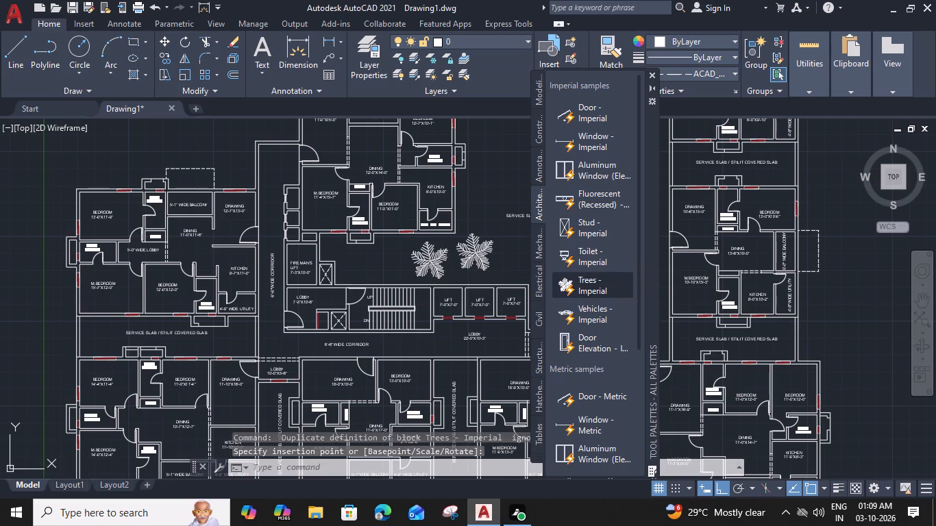
{"action": "left_click", "coordinate": [502, 185]}
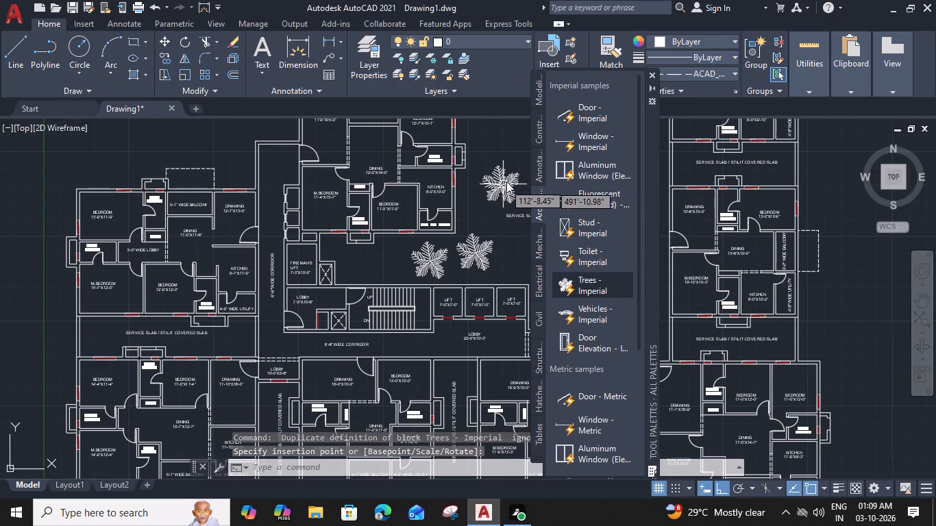
{"action": "left_click", "coordinate": [654, 73]}
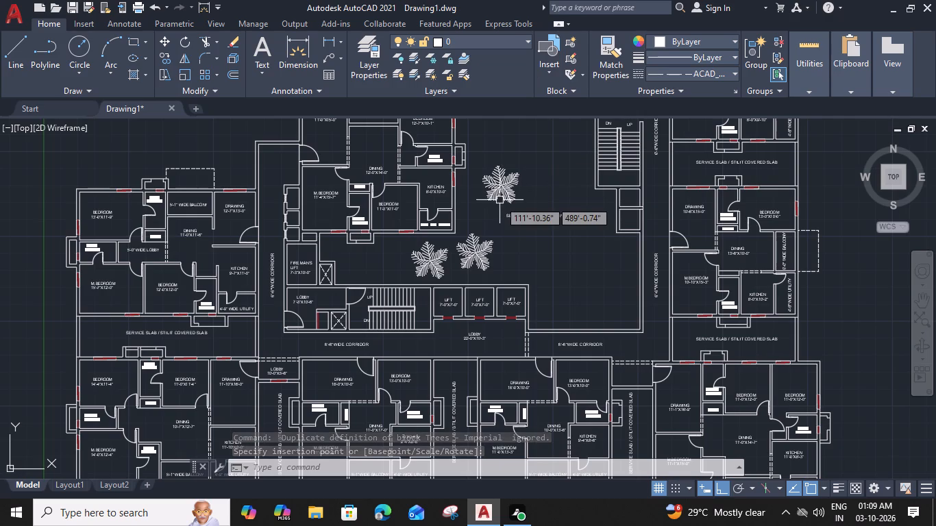
Open DesignCenter at the Home - Space Planner blocks and enlarge its block preview area.
{"action": "key", "text": "ctrl+2"}
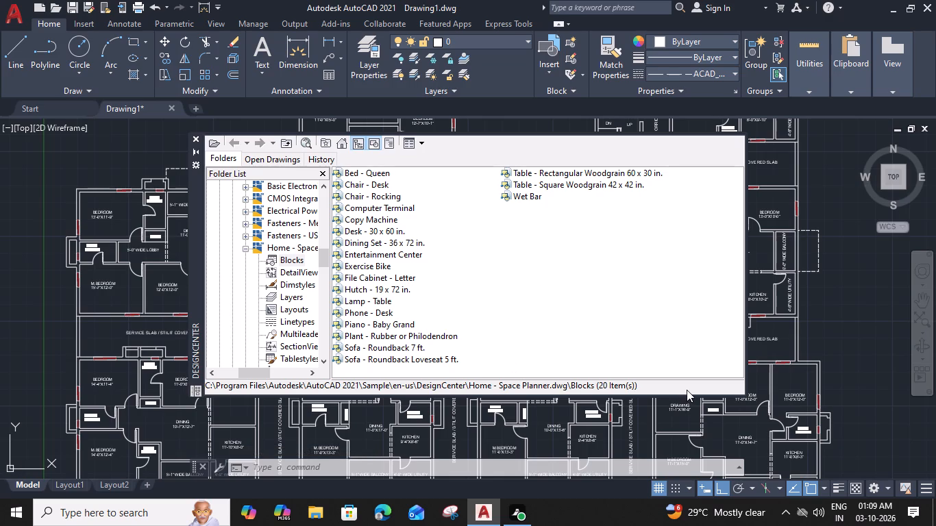
{"action": "left_click_drag", "start_coordinate": [687, 390], "coordinate": [689, 407]}
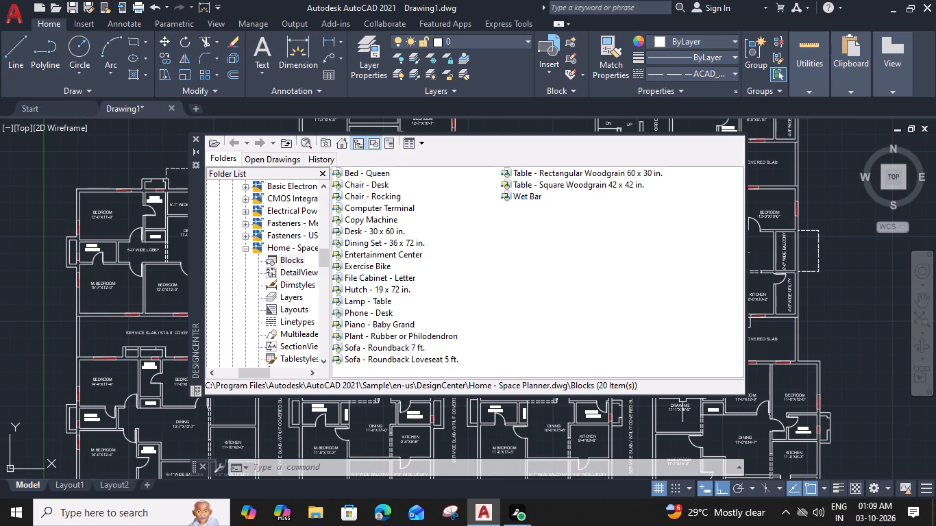
{"action": "left_click", "coordinate": [675, 379]}
{"action": "left_click_drag", "start_coordinate": [675, 379], "coordinate": [675, 367]}
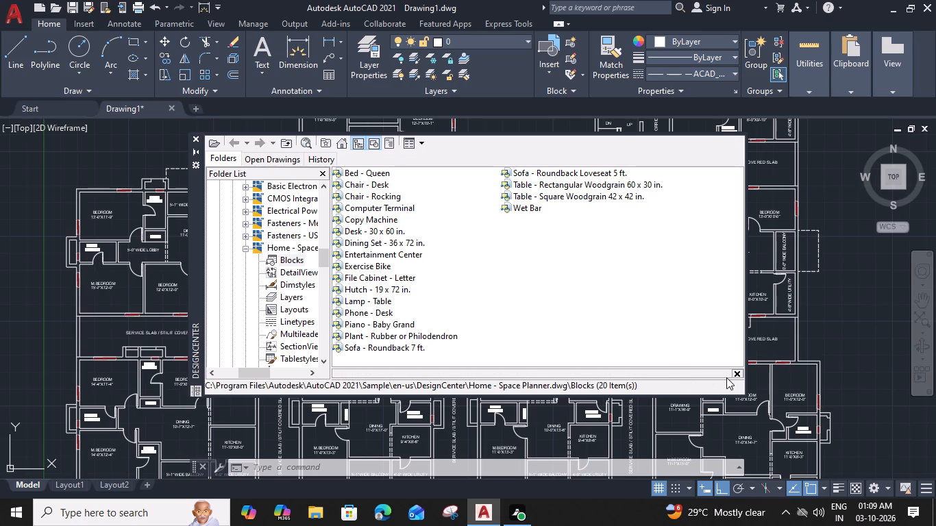
{"action": "left_click_drag", "start_coordinate": [728, 375], "coordinate": [726, 383]}
{"action": "left_click_drag", "start_coordinate": [692, 368], "coordinate": [689, 350]}
{"action": "left_click_drag", "start_coordinate": [604, 350], "coordinate": [604, 349]}
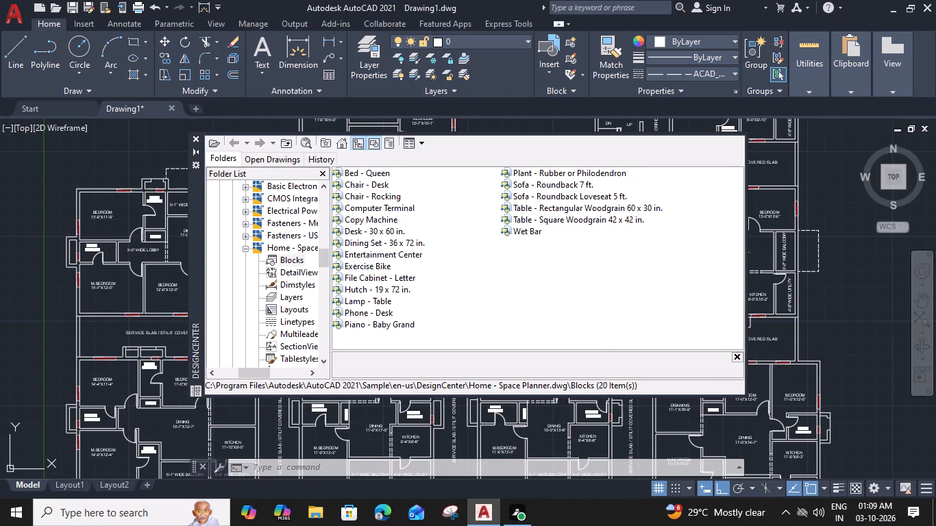
{"action": "left_click_drag", "start_coordinate": [604, 349], "coordinate": [604, 340]}
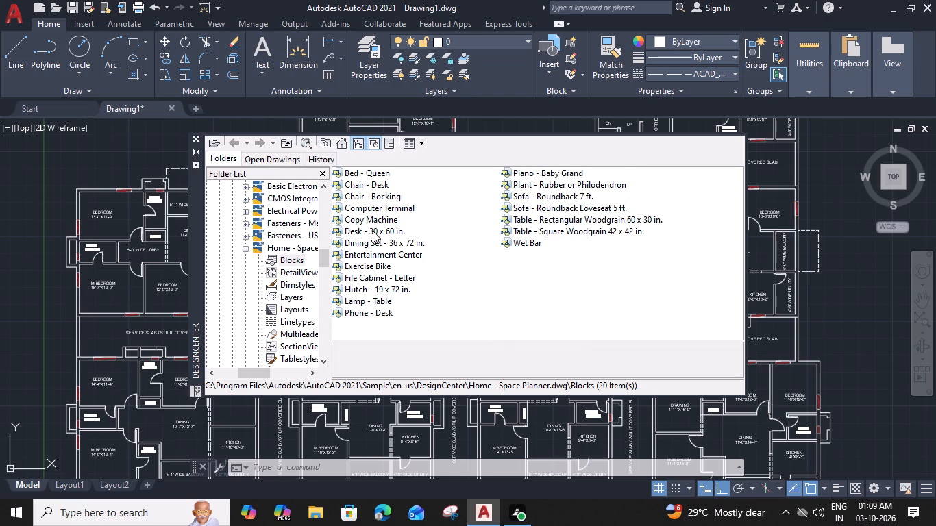
Preview several blocks and insert Plant - Rubber or Philodendron outside the building, east of the dashed balcony outline.
{"action": "left_click", "coordinate": [364, 185]}
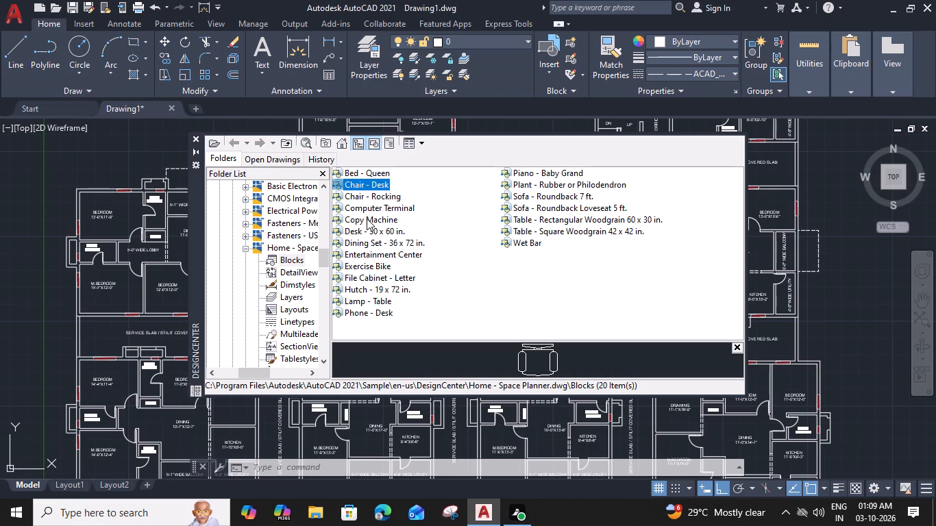
{"action": "left_click", "coordinate": [367, 312]}
{"action": "left_click", "coordinate": [367, 299]}
{"action": "left_click", "coordinate": [366, 291]}
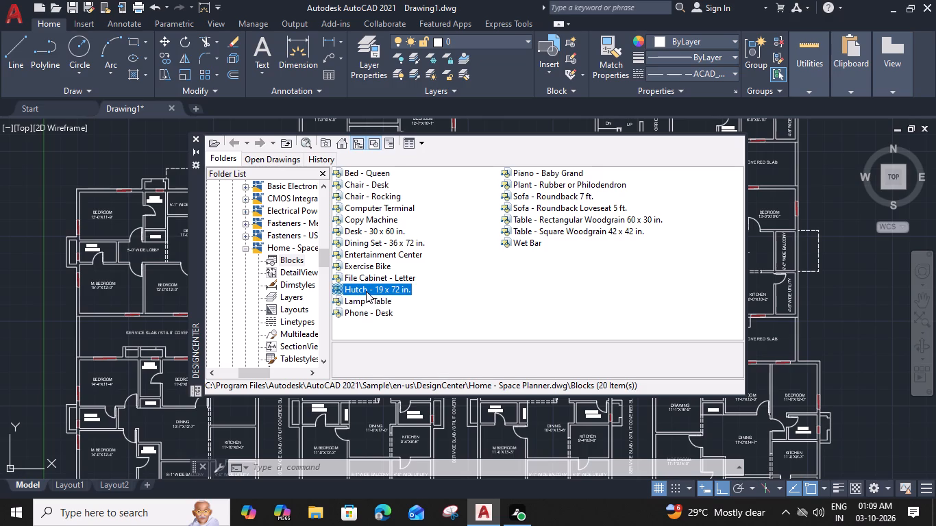
{"action": "left_click", "coordinate": [367, 300]}
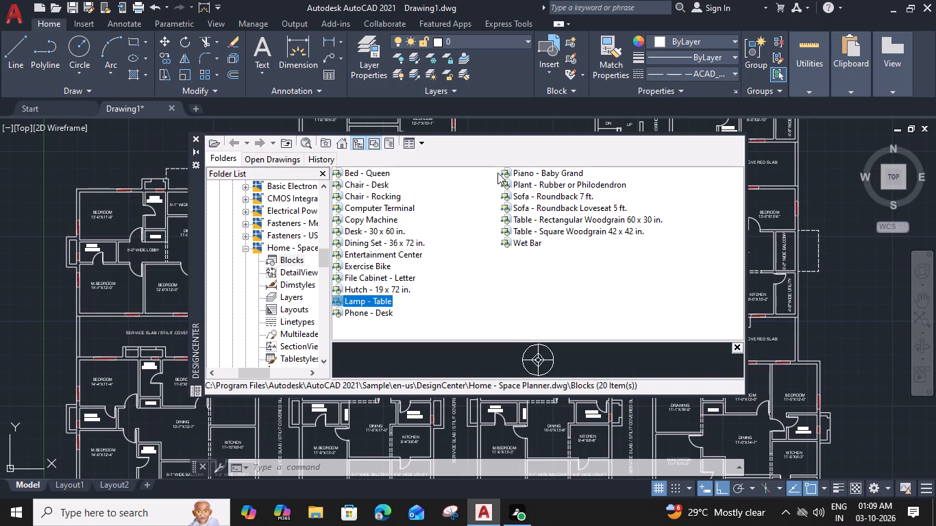
{"action": "left_click", "coordinate": [516, 186]}
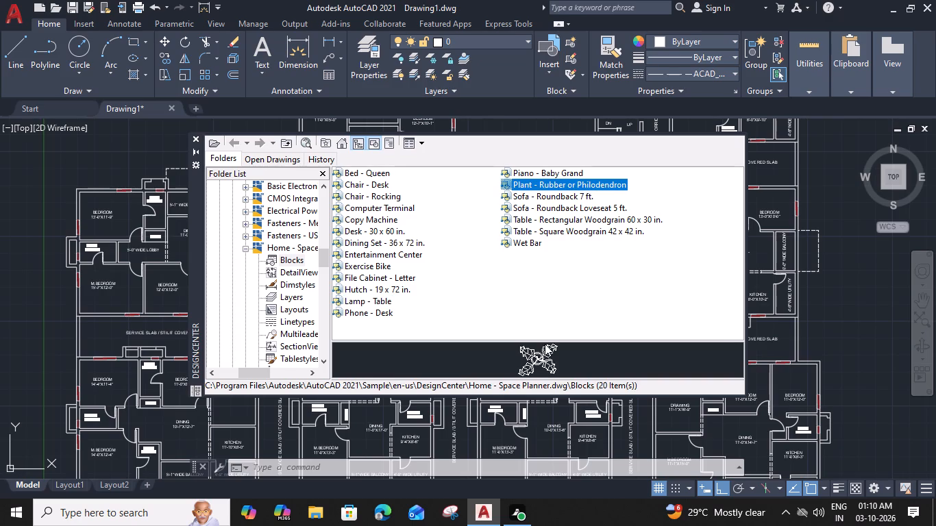
{"action": "left_click_drag", "start_coordinate": [542, 352], "coordinate": [557, 348]}
{"action": "left_click_drag", "start_coordinate": [523, 180], "coordinate": [837, 286]}
{"action": "left_click_drag", "start_coordinate": [837, 286], "coordinate": [837, 287]}
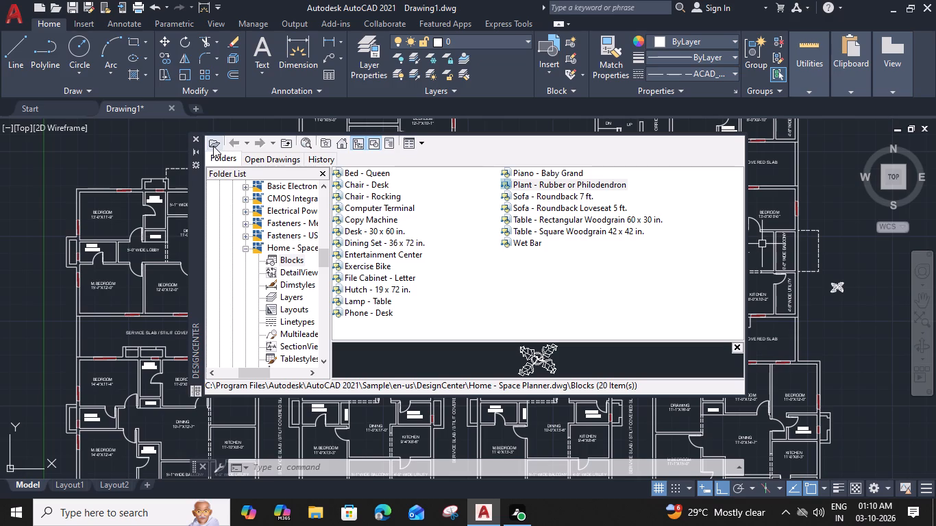
{"action": "left_click", "coordinate": [193, 136]}
Change the eastern of the two palm trees above the lifts to Shrub (Plan).
{"action": "left_click", "coordinate": [480, 251]}
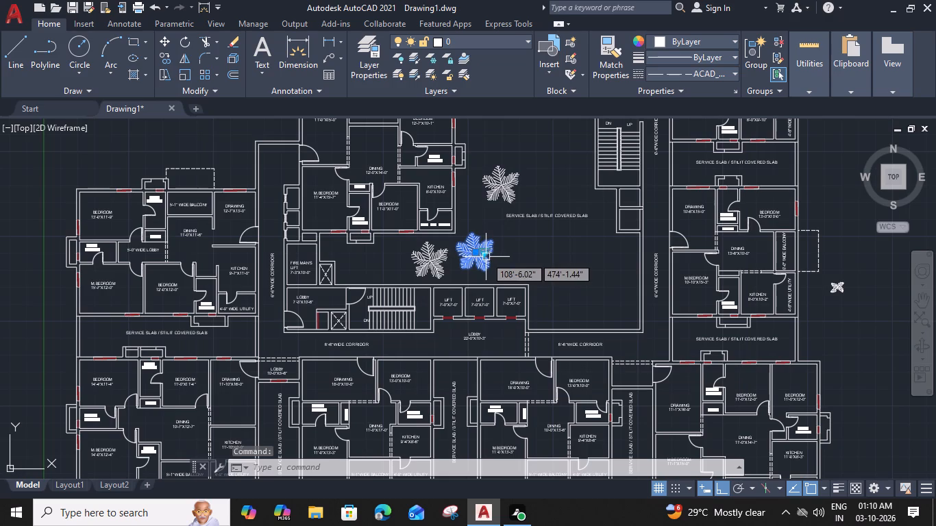
{"action": "left_click", "coordinate": [484, 254]}
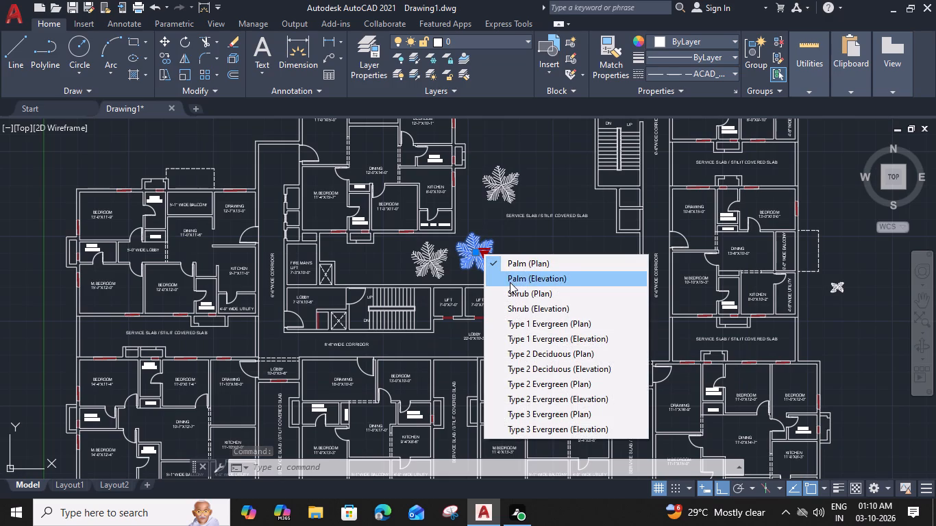
{"action": "left_click", "coordinate": [510, 288]}
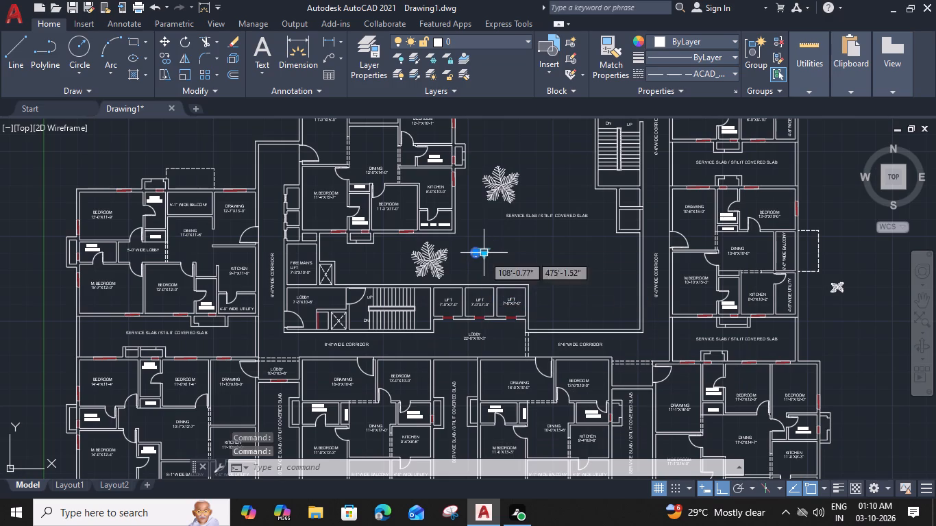
Copy the shrub once to the open slab area east of it, above the lifts.
{"action": "scroll", "coordinate": [480, 260], "scroll_direction": "up", "scroll_amount": 3}
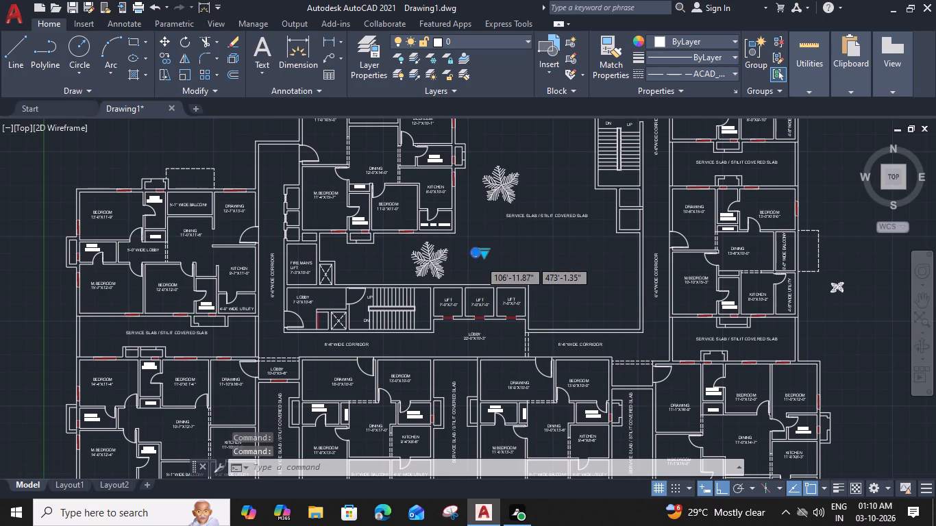
{"action": "key", "text": "c"}
{"action": "type", "text": "O"}
{"action": "key", "text": "space"}
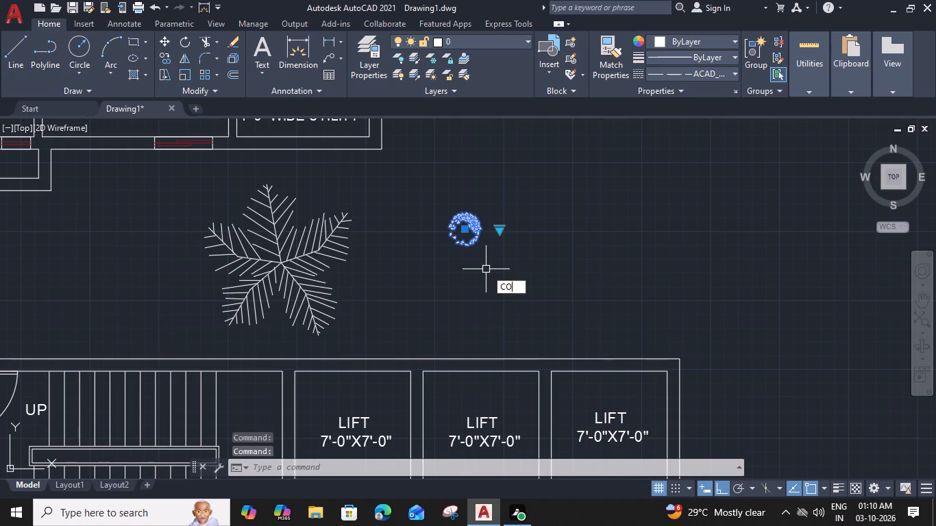
{"action": "left_click", "coordinate": [475, 244]}
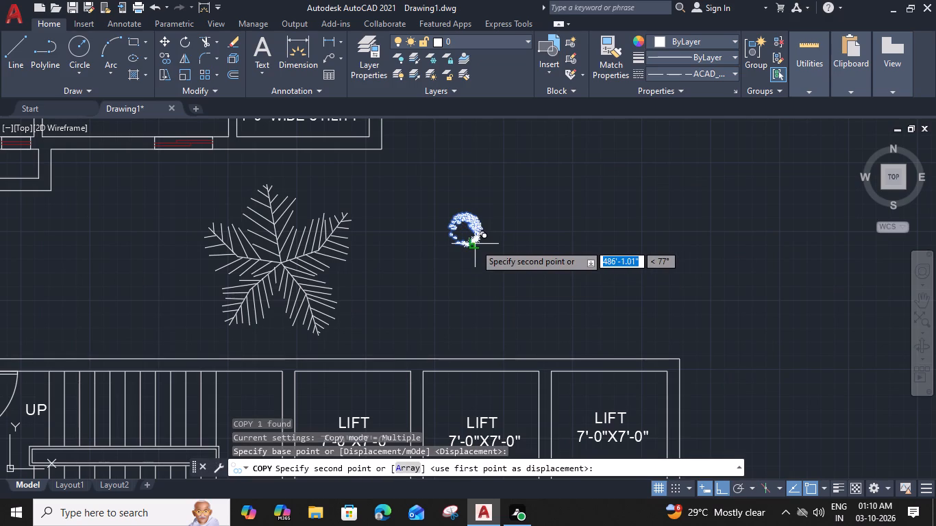
{"action": "left_click", "coordinate": [597, 258]}
{"action": "key", "text": "Escape"}
Change the copied shrub to Type 1 Evergreen (Plan).
{"action": "double_click", "coordinate": [591, 245]}
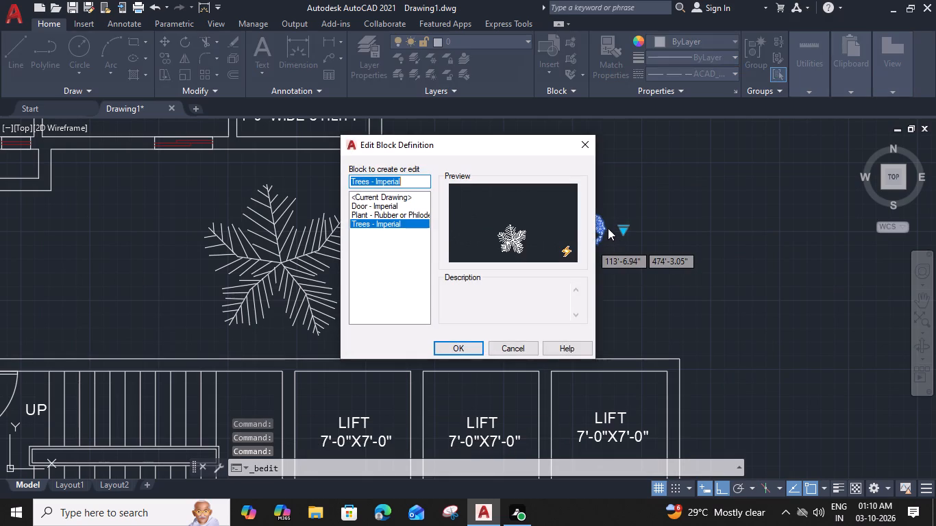
{"action": "left_click", "coordinate": [582, 147]}
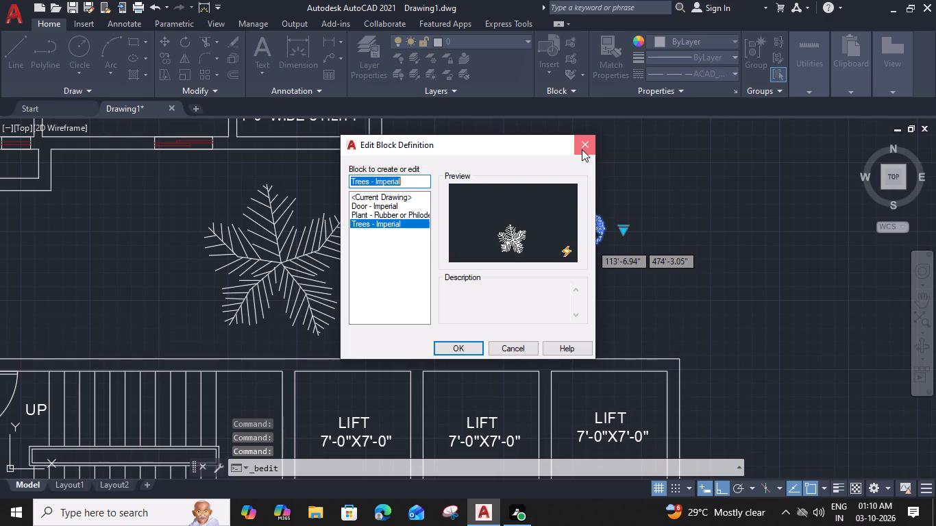
{"action": "left_click", "coordinate": [602, 229]}
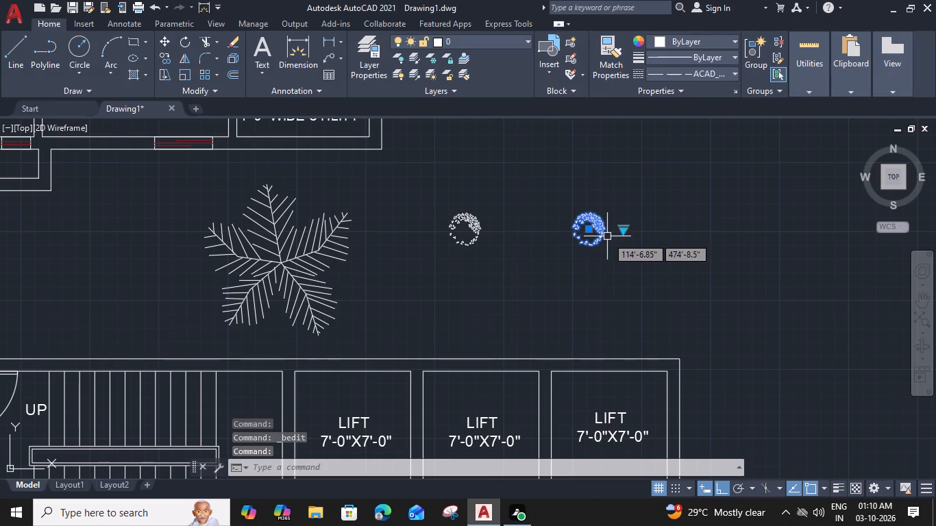
{"action": "left_click", "coordinate": [622, 230]}
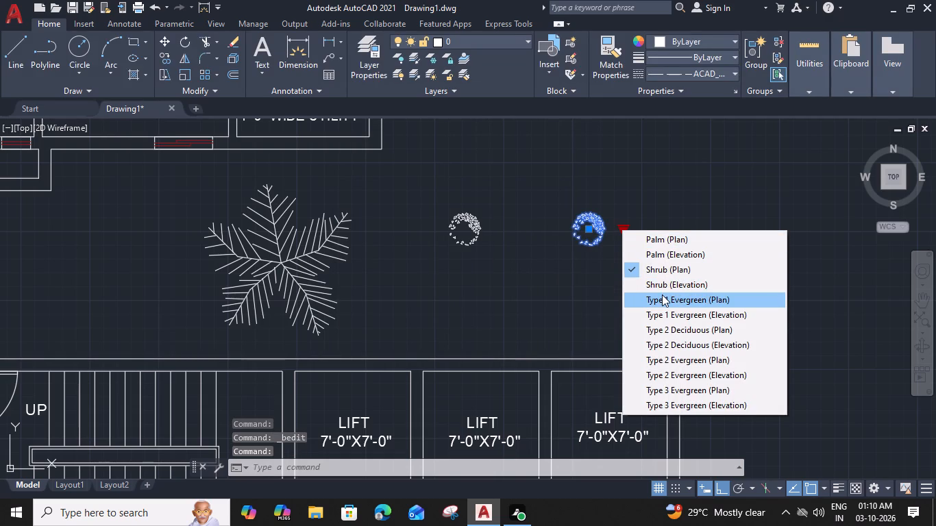
{"action": "left_click", "coordinate": [662, 295]}
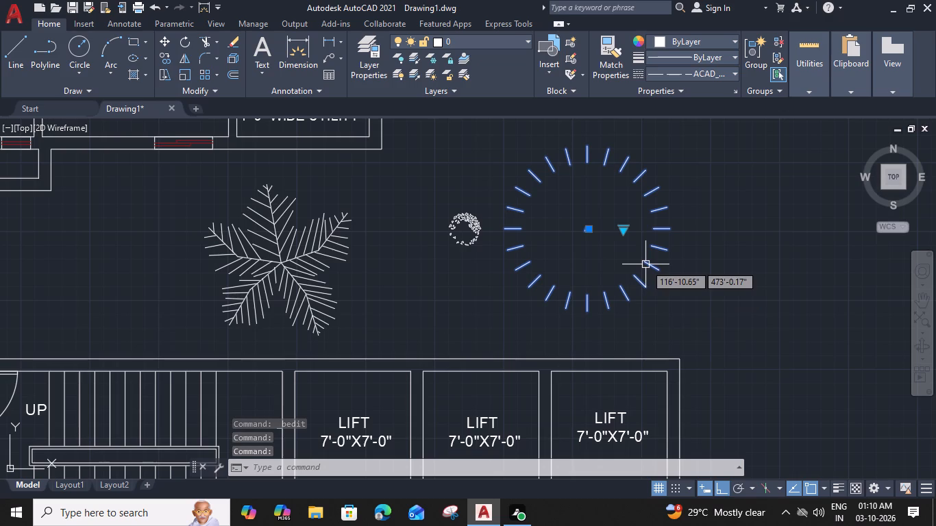
Copy the Type 1 Evergreen once, horizontally east, into the open slab area.
{"action": "key", "text": "c"}
{"action": "type", "text": "O"}
{"action": "key", "text": "space"}
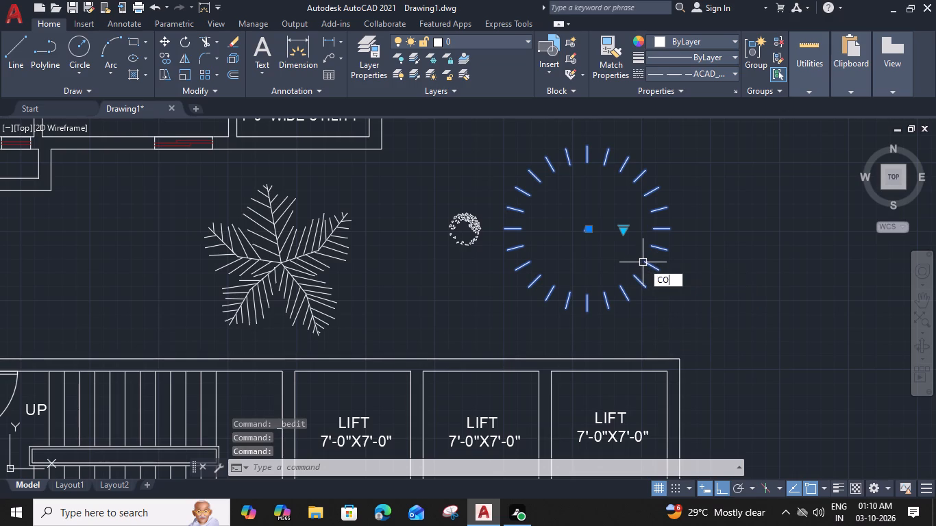
{"action": "left_click", "coordinate": [643, 262]}
{"action": "middle_click_drag", "start_coordinate": [715, 258], "coordinate": [540, 269]}
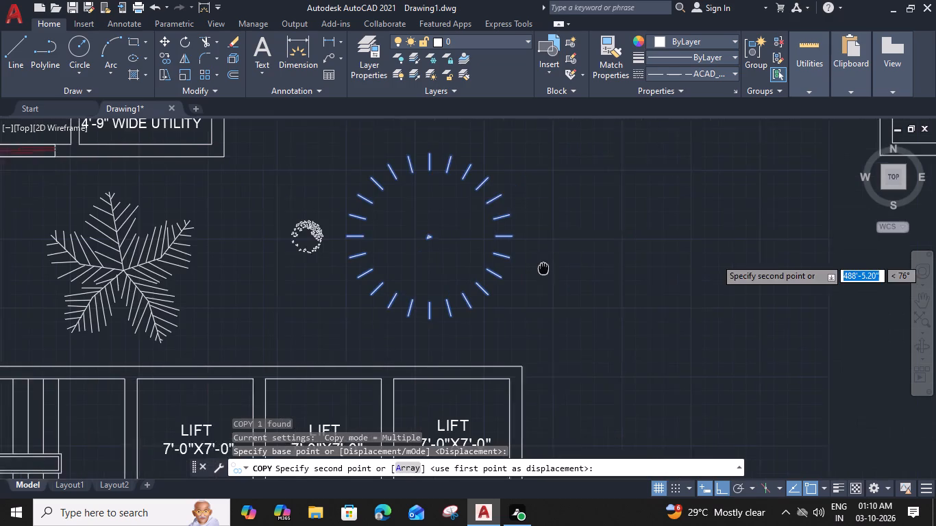
{"action": "middle_click_drag", "start_coordinate": [540, 269], "coordinate": [538, 269]}
{"action": "left_click", "coordinate": [667, 267]}
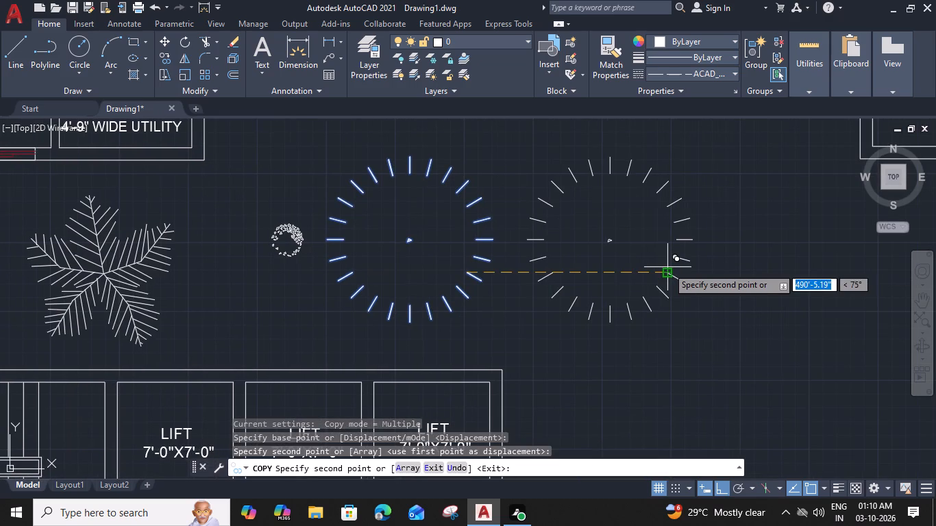
{"action": "key", "text": "Escape"}
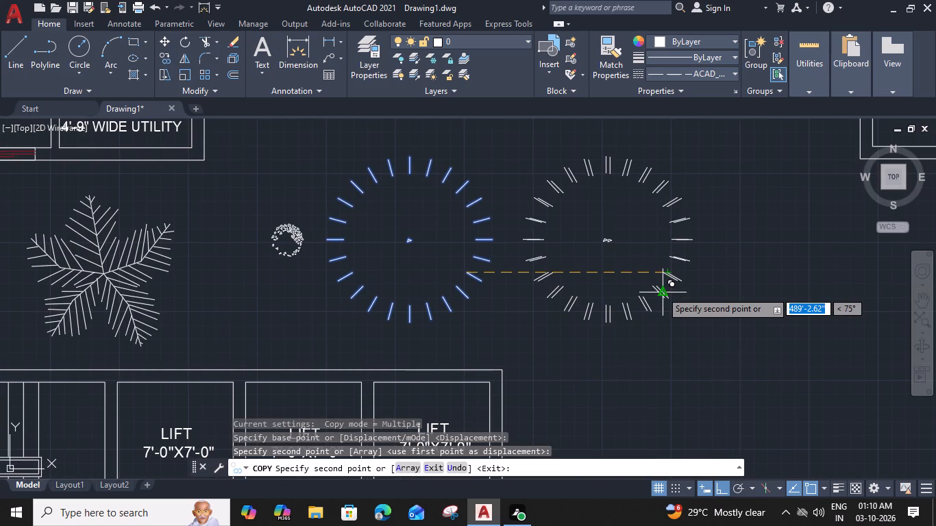
Change the new eastern evergreen copy to Type 2 Deciduous (Plan).
{"action": "left_click", "coordinate": [629, 312]}
{"action": "left_click", "coordinate": [648, 242]}
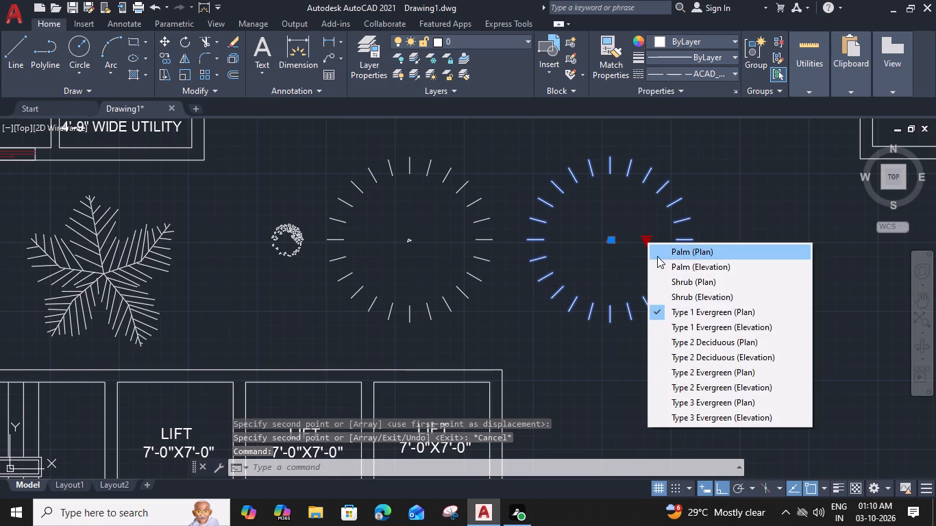
{"action": "left_click", "coordinate": [693, 339]}
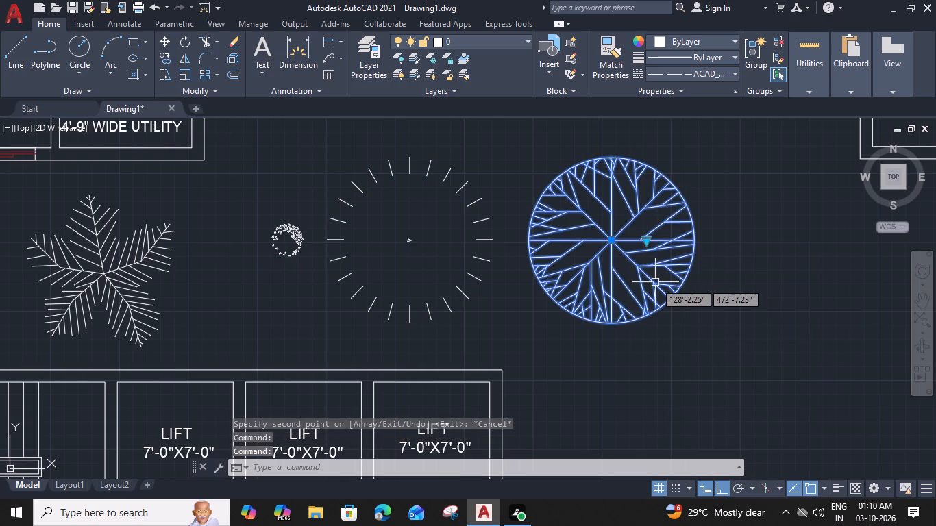
Copy the Type 2 Deciduous tree once, about 10' east, towards the 6'-6" wide corridor.
{"action": "key", "text": "c"}
{"action": "type", "text": "O"}
{"action": "key", "text": "space"}
{"action": "left_click", "coordinate": [662, 307]}
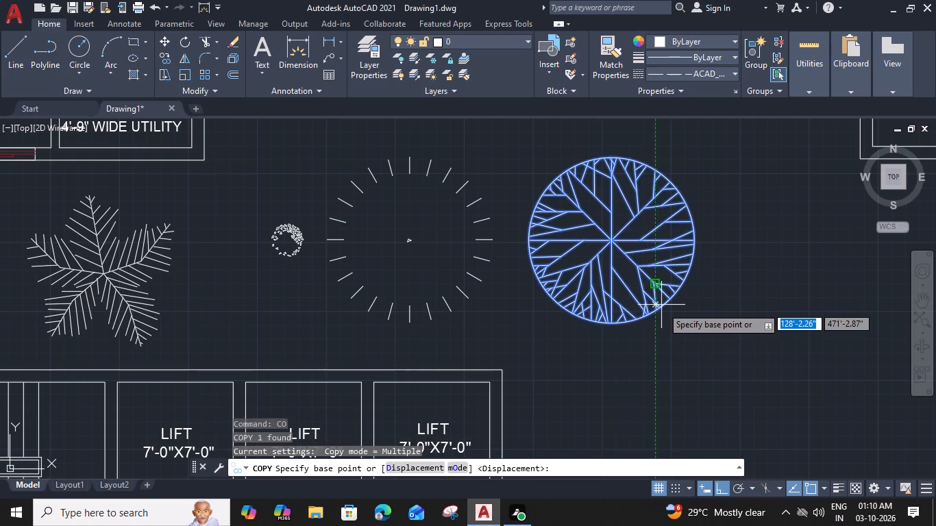
{"action": "middle_click_drag", "start_coordinate": [700, 331], "coordinate": [616, 249]}
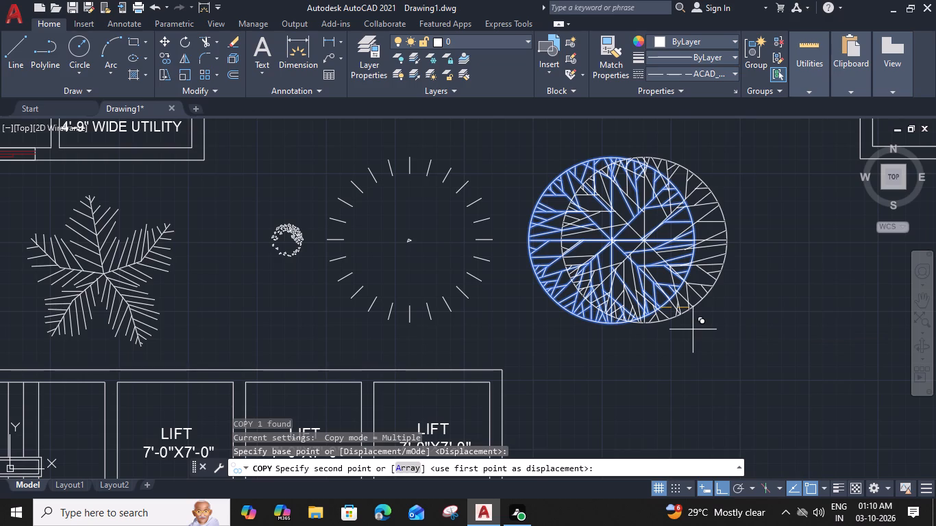
{"action": "left_click", "coordinate": [754, 294]}
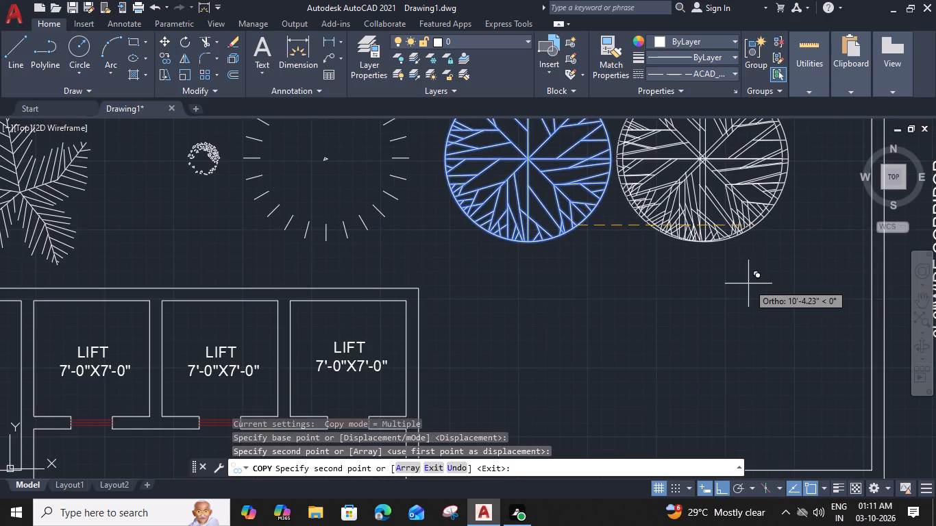
{"action": "key", "text": "Escape"}
Change the copied deciduous tree nearest the corridor to Type 2 Evergreen (Plan).
{"action": "left_click", "coordinate": [732, 236]}
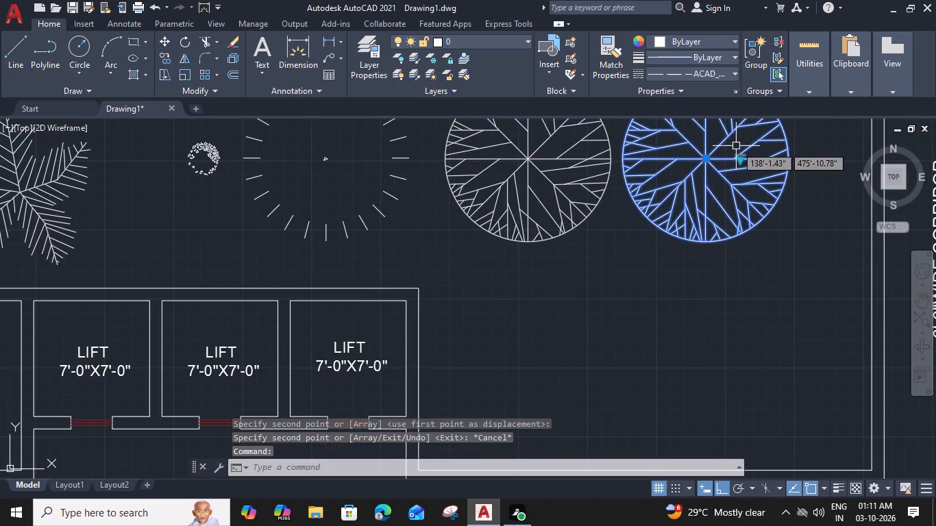
{"action": "left_click", "coordinate": [741, 162]}
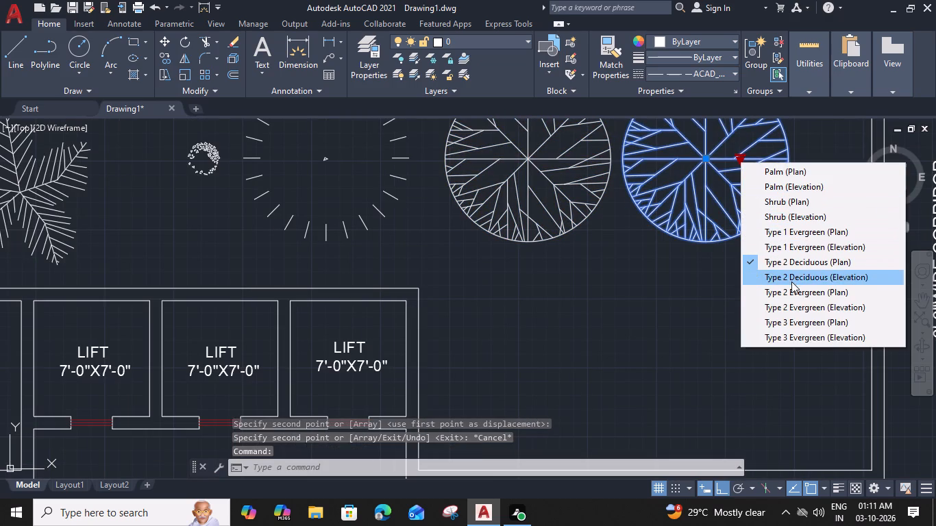
{"action": "left_click", "coordinate": [792, 288]}
{"action": "middle_click_drag", "start_coordinate": [695, 274], "coordinate": [676, 346]}
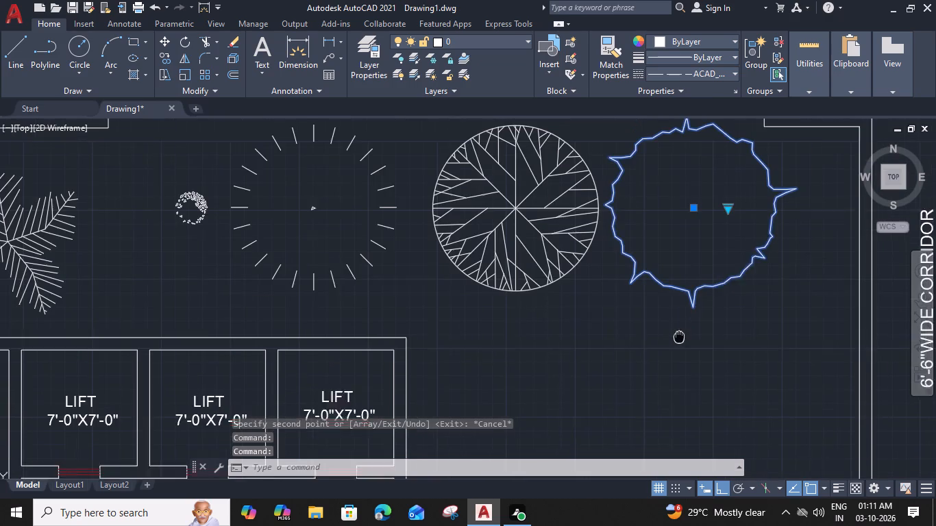
{"action": "middle_click_drag", "start_coordinate": [676, 346], "coordinate": [675, 364]}
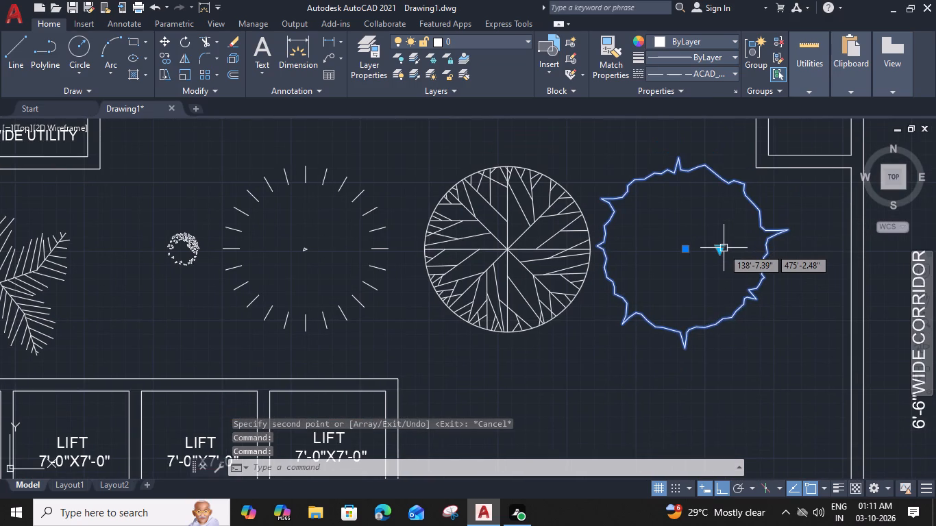
Copy the Type 2 Evergreen about 9'-4" straight north, to the east end of the service slab label.
{"action": "key", "text": "c"}
{"action": "key", "text": "o"}
{"action": "key", "text": "space"}
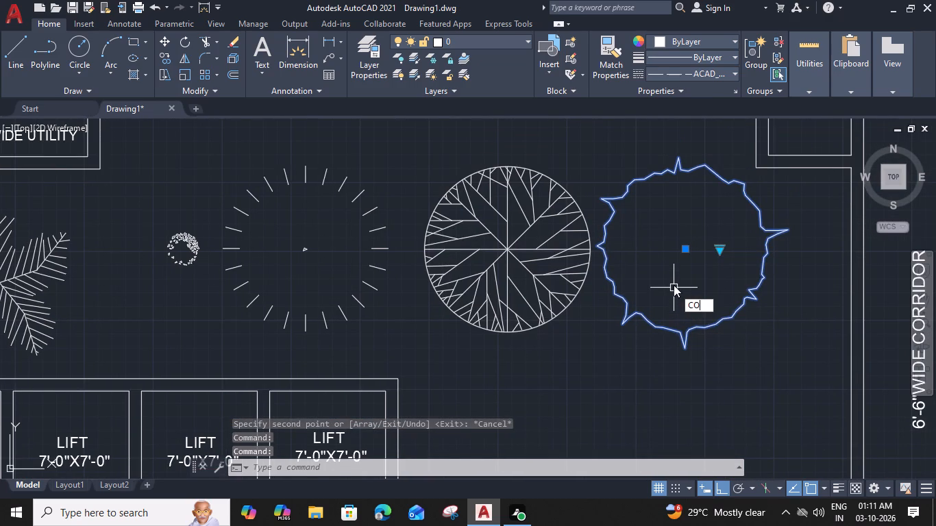
{"action": "left_click", "coordinate": [632, 182]}
{"action": "middle_click_drag", "start_coordinate": [632, 172], "coordinate": [651, 305]}
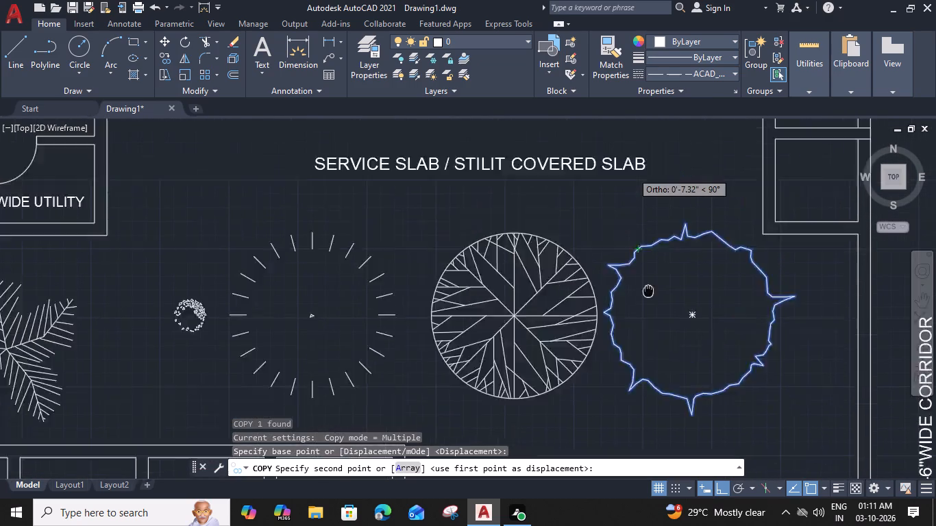
{"action": "middle_click_drag", "start_coordinate": [651, 305], "coordinate": [655, 337]}
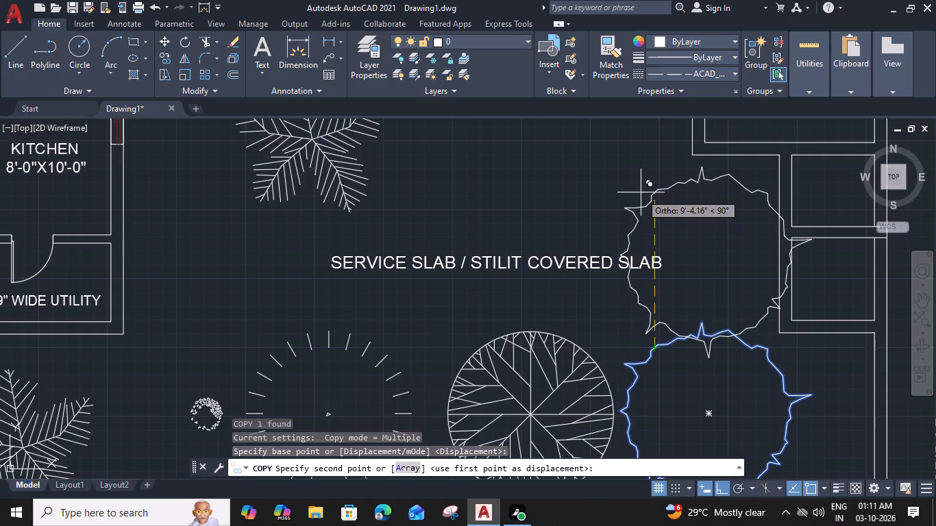
{"action": "left_click", "coordinate": [641, 192]}
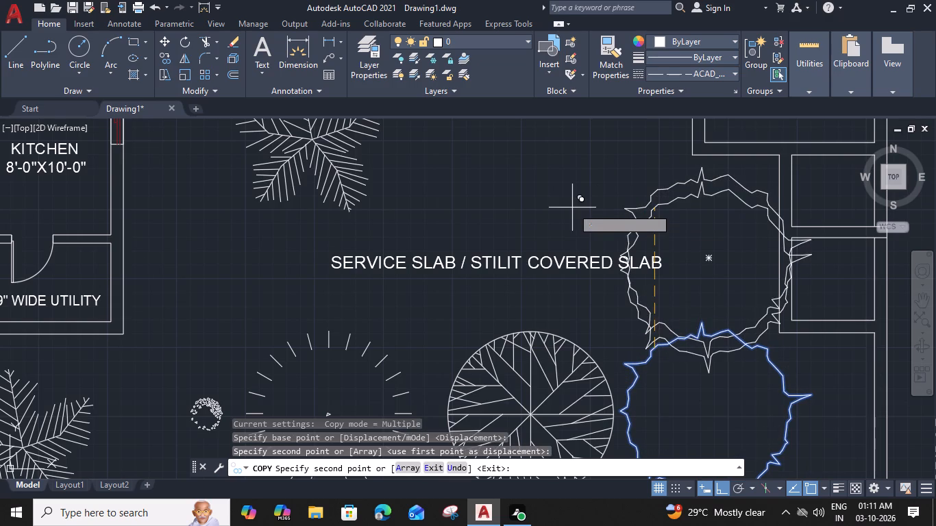
{"action": "key", "text": "Escape"}
Change the northern evergreen copy beside the service slab label to Type 3 Evergreen (Plan).
{"action": "left_click", "coordinate": [665, 189]}
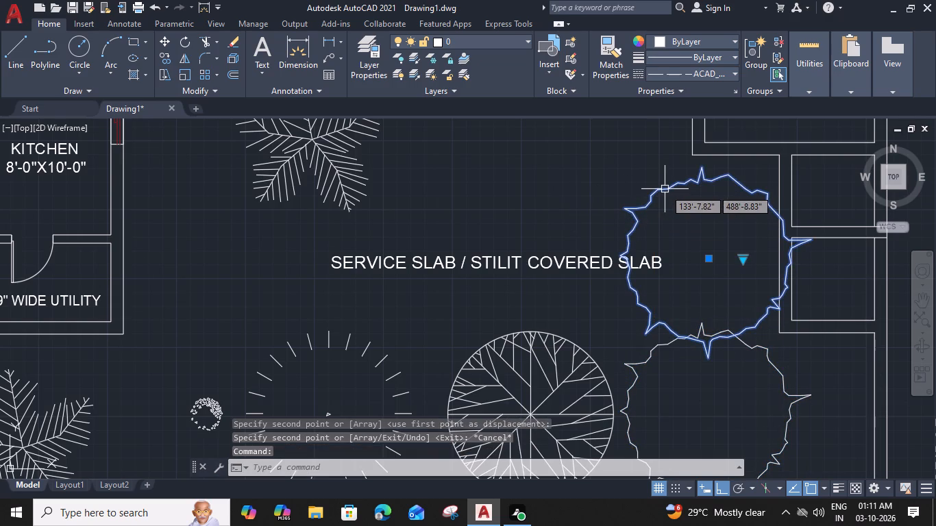
{"action": "left_click", "coordinate": [744, 260]}
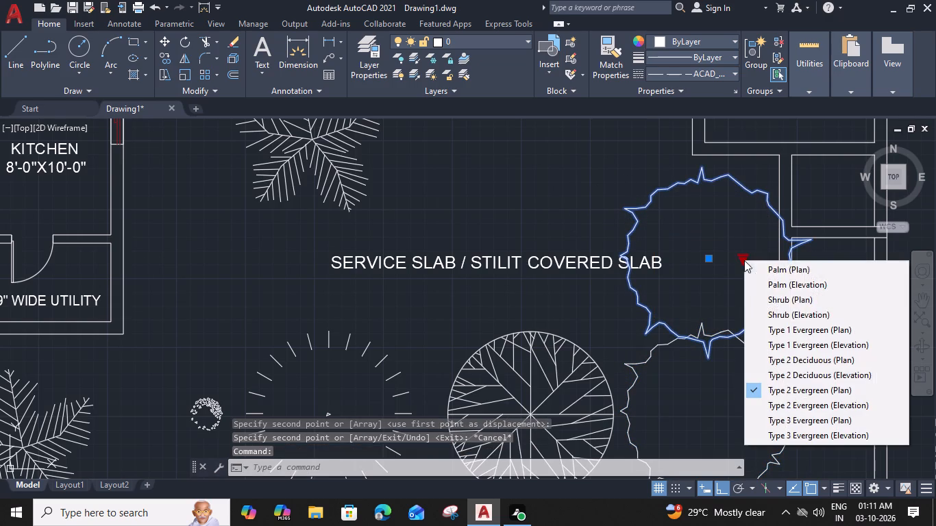
{"action": "left_click", "coordinate": [810, 414]}
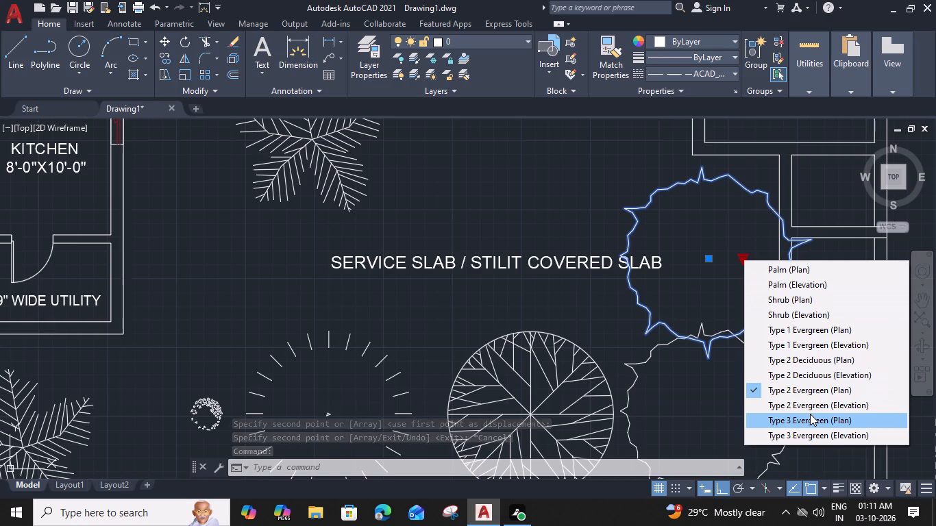
{"action": "left_click", "coordinate": [662, 207]}
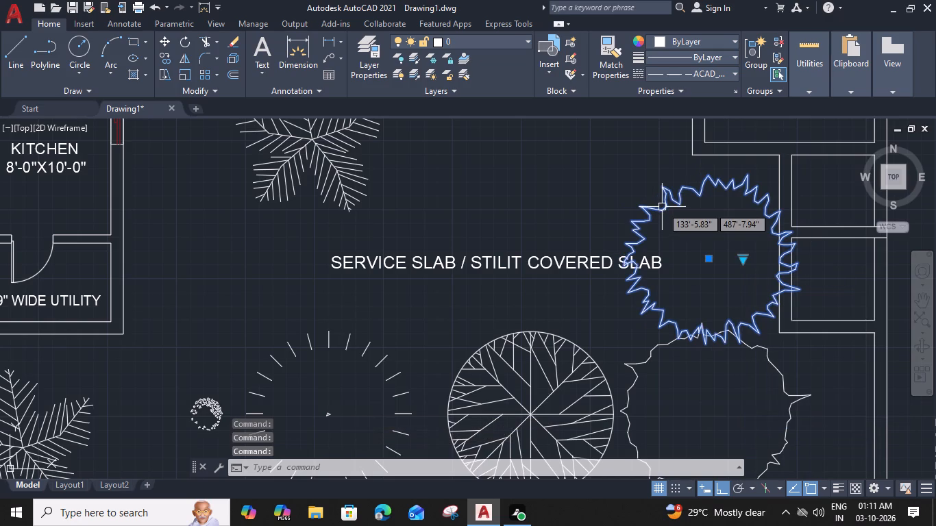
{"action": "key", "text": "Escape"}
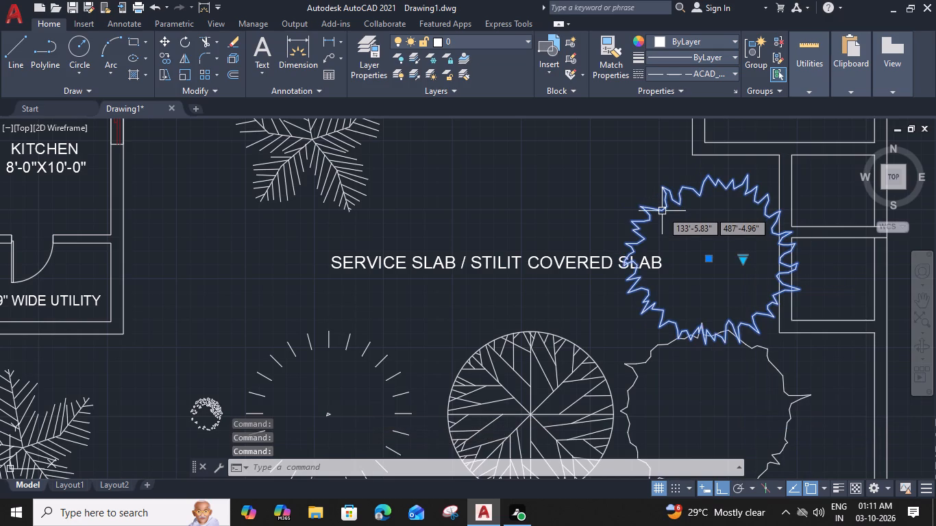
Copy the palm north of the stairs five times along the slab strip between the bedroom wall and the stairs and lifts.
{"action": "scroll", "coordinate": [552, 206], "scroll_direction": "down", "scroll_amount": 2}
{"action": "middle_click_drag", "start_coordinate": [529, 218], "coordinate": [580, 231]}
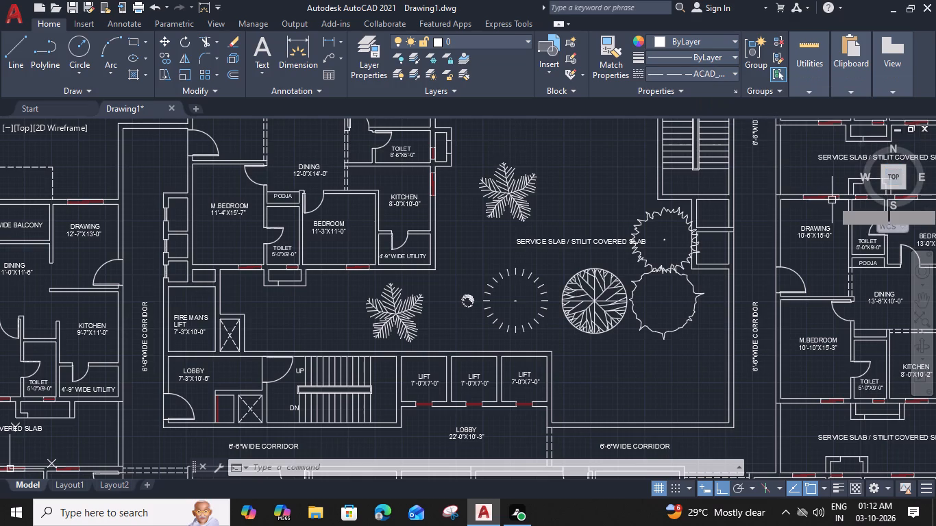
{"action": "middle_click_drag", "start_coordinate": [745, 242], "coordinate": [935, 188]}
{"action": "left_click", "coordinate": [776, 255]}
{"action": "type", "text": "CO"}
{"action": "key", "text": "space"}
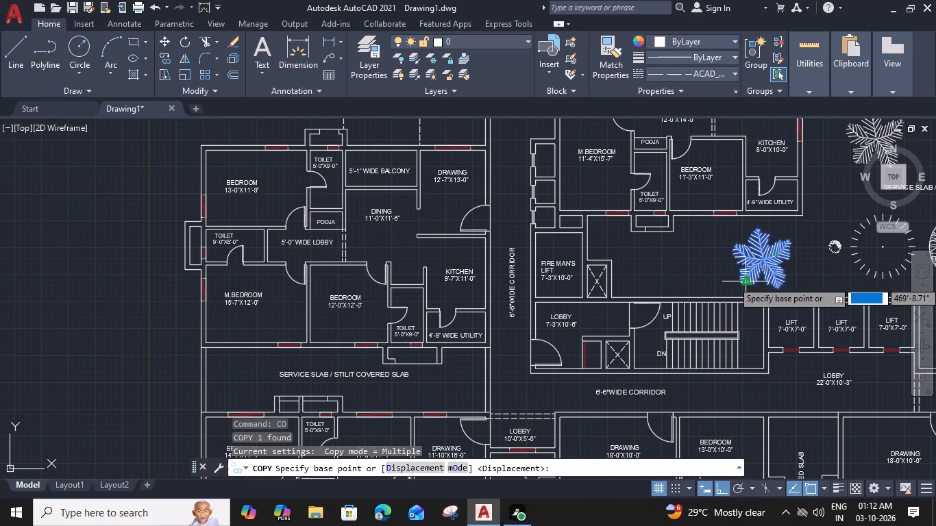
{"action": "left_click", "coordinate": [746, 281]}
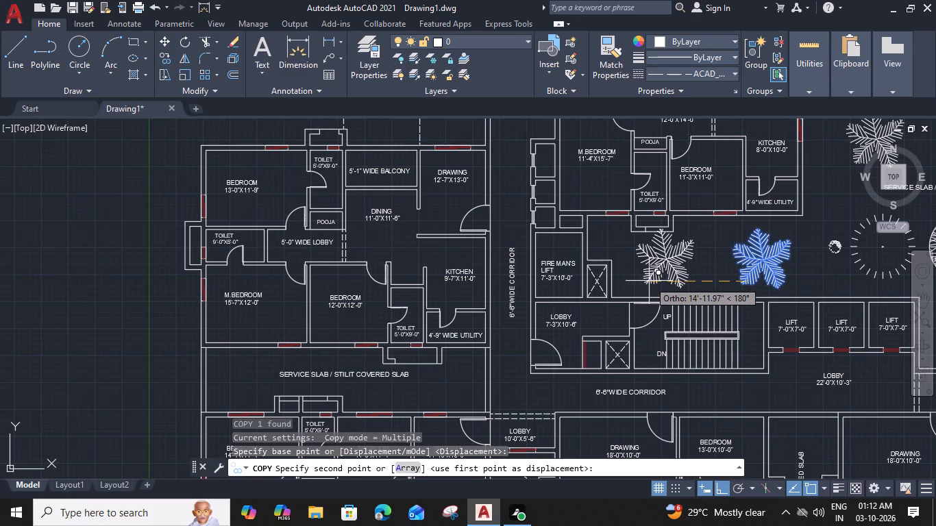
{"action": "left_click", "coordinate": [641, 292]}
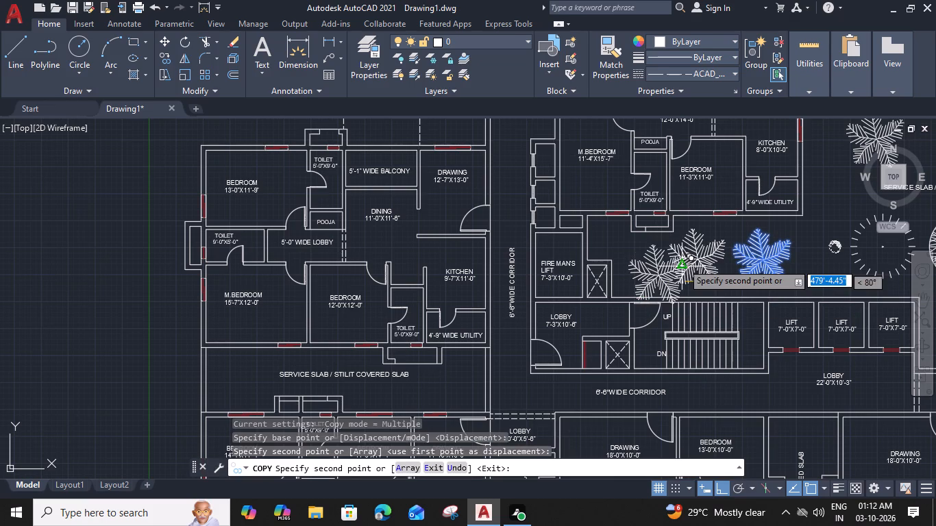
{"action": "left_click", "coordinate": [687, 249]}
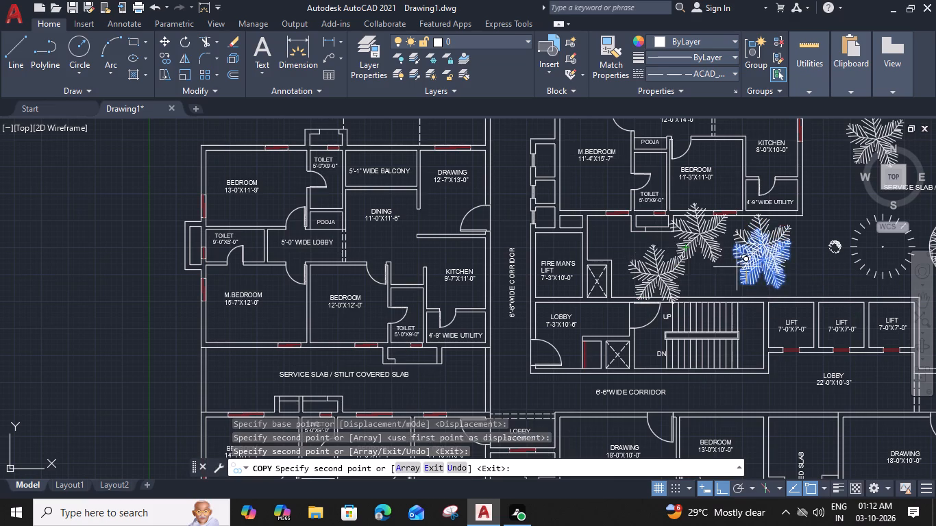
{"action": "left_click", "coordinate": [723, 262]}
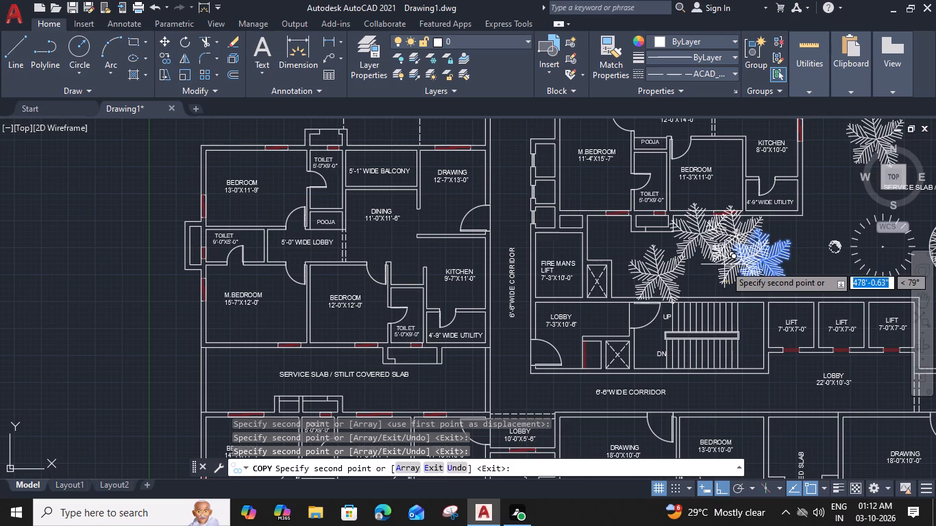
{"action": "left_click", "coordinate": [786, 290]}
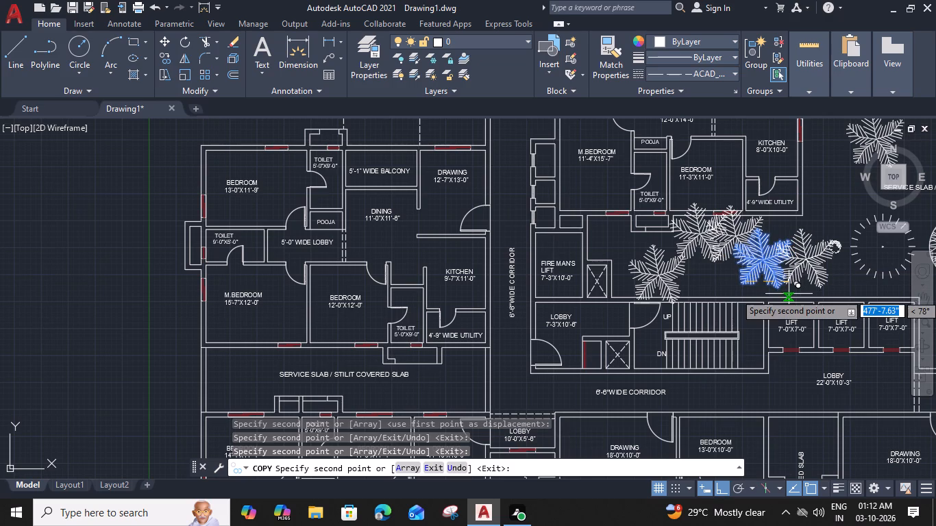
{"action": "left_click", "coordinate": [825, 299]}
Place two more palm copies east of the kitchen and utility, one by the utility corner and one beside the northern palm.
{"action": "middle_click_drag", "start_coordinate": [815, 234], "coordinate": [698, 327]}
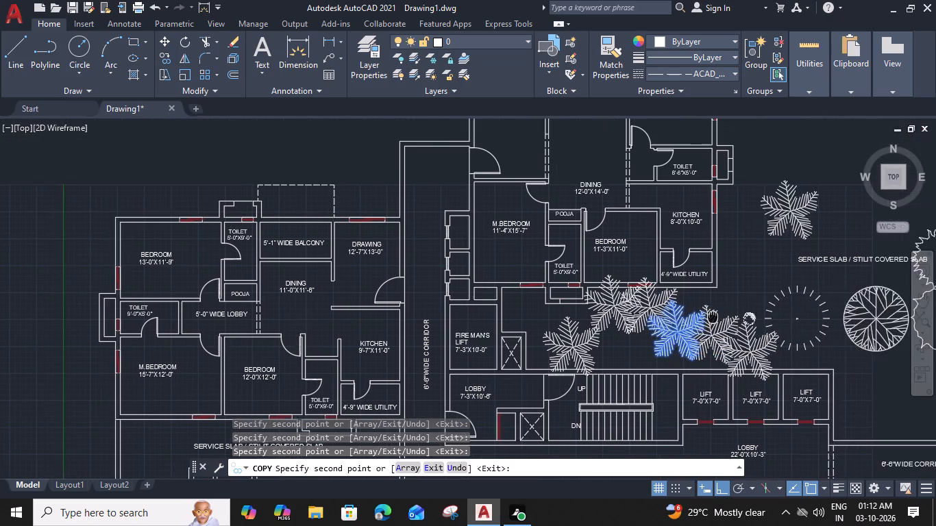
{"action": "left_click", "coordinate": [687, 309]}
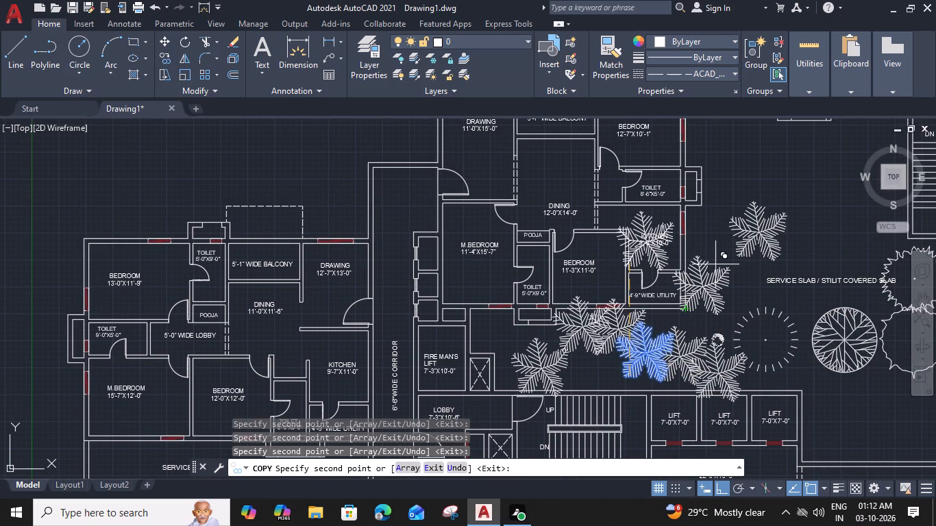
{"action": "left_click", "coordinate": [731, 265]}
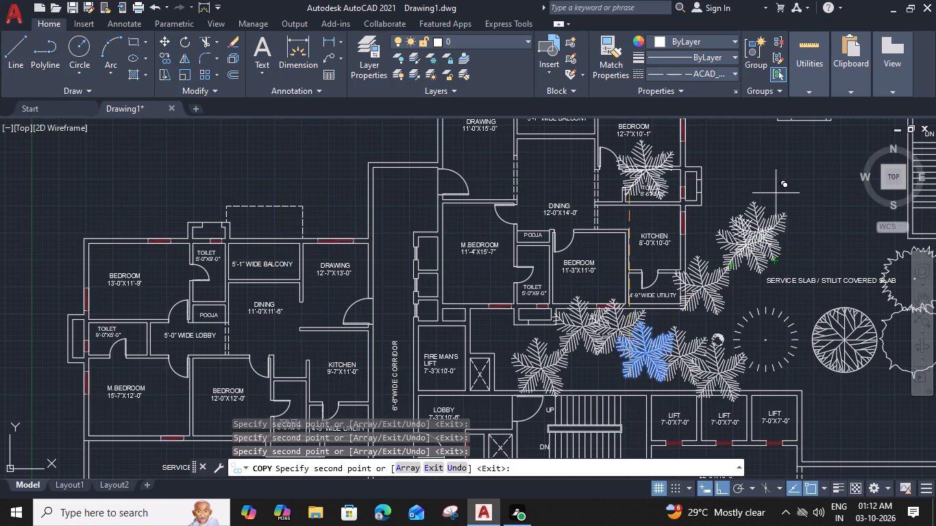
{"action": "key", "text": "Escape"}
End the palm copying and erase three crowded palms in the slab strip north of the stairs and lifts.
{"action": "middle_click_drag", "start_coordinate": [771, 279], "coordinate": [730, 212]}
{"action": "left_click", "coordinate": [603, 298]}
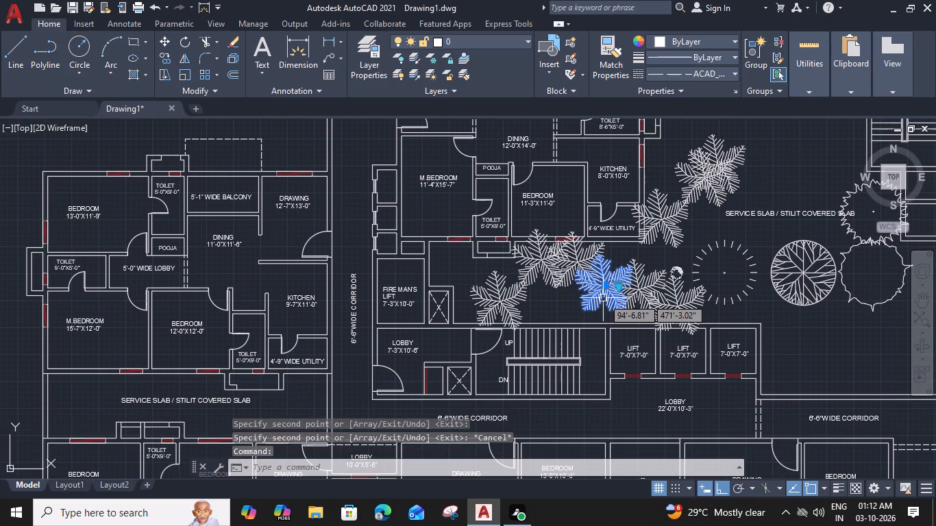
{"action": "key", "text": "Delete"}
{"action": "left_click", "coordinate": [626, 293]}
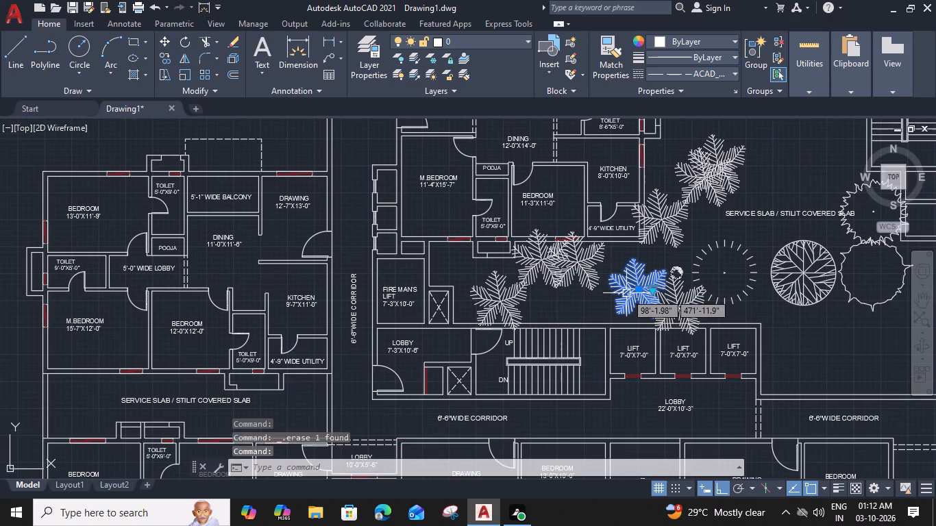
{"action": "key", "text": "Delete"}
{"action": "left_click", "coordinate": [579, 278]}
{"action": "key", "text": "Delete"}
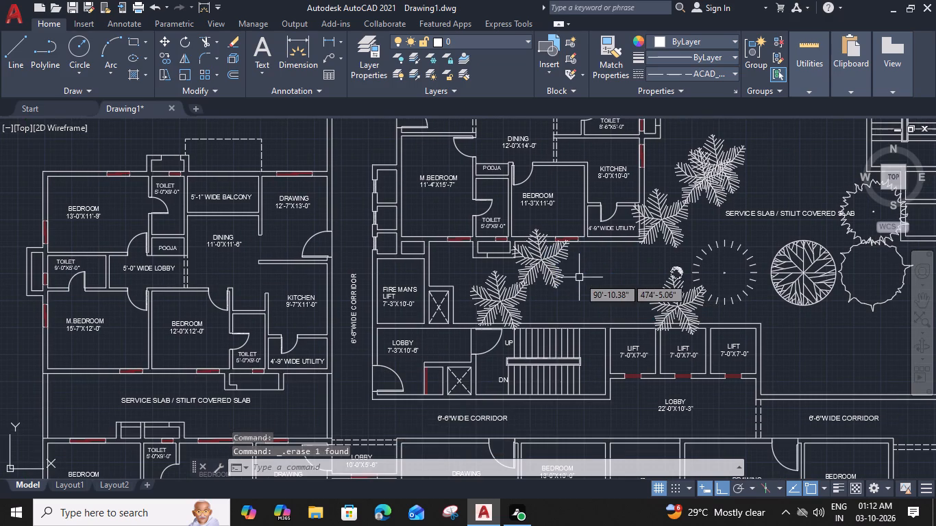
Turn Ortho off and copy the radial-line circular tree twice into the slab corner east of the lifts.
{"action": "left_click", "coordinate": [726, 490]}
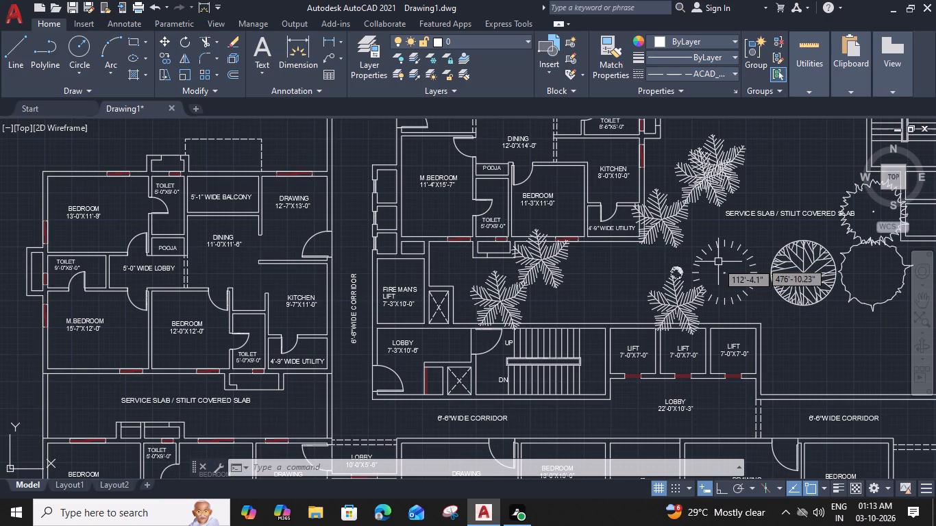
{"action": "middle_click_drag", "start_coordinate": [711, 274], "coordinate": [632, 275]}
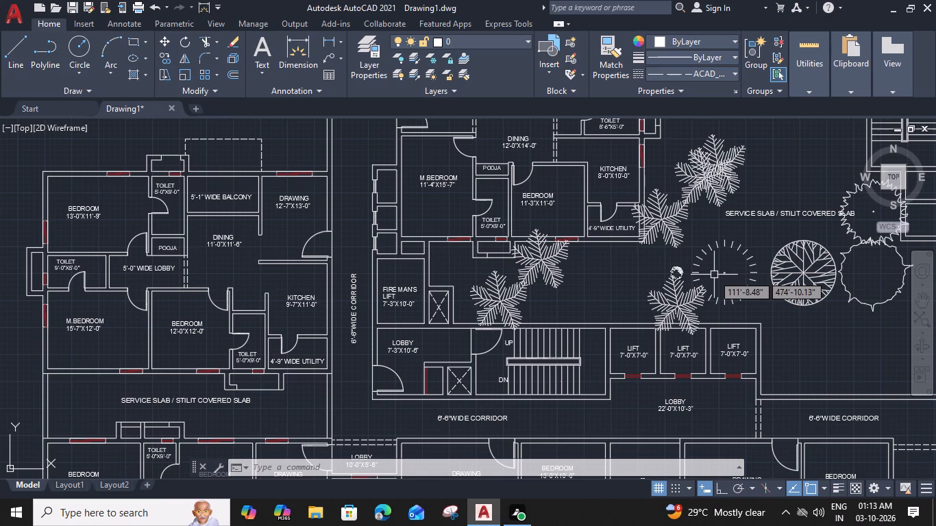
{"action": "left_click", "coordinate": [667, 257]}
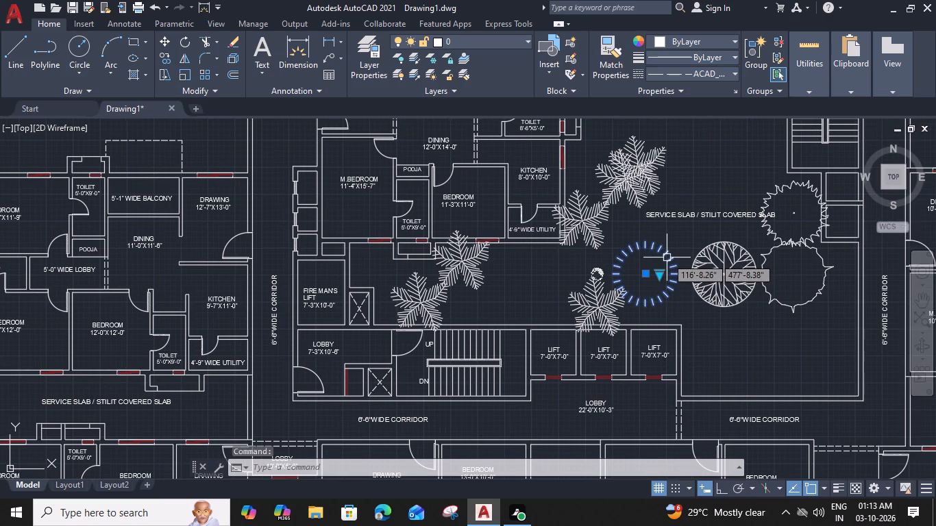
{"action": "type", "text": "COO"}
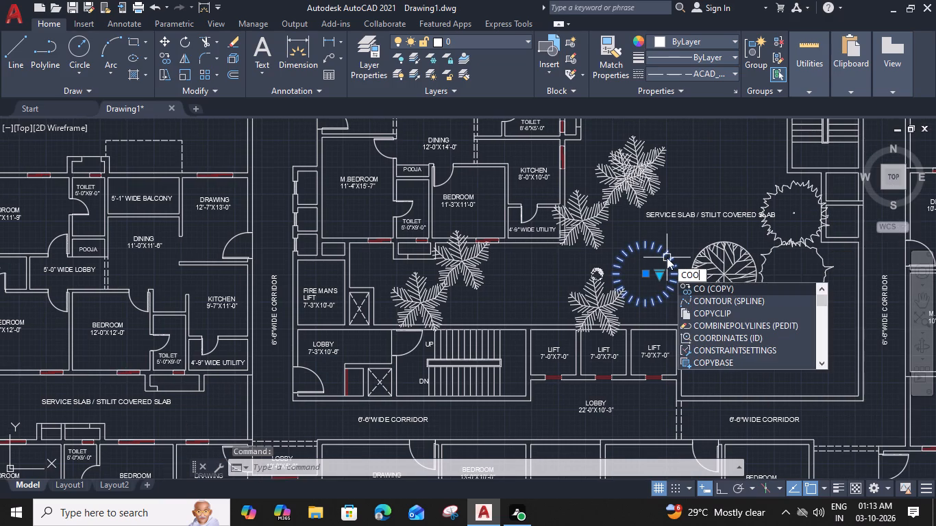
{"action": "key", "text": "Escape"}
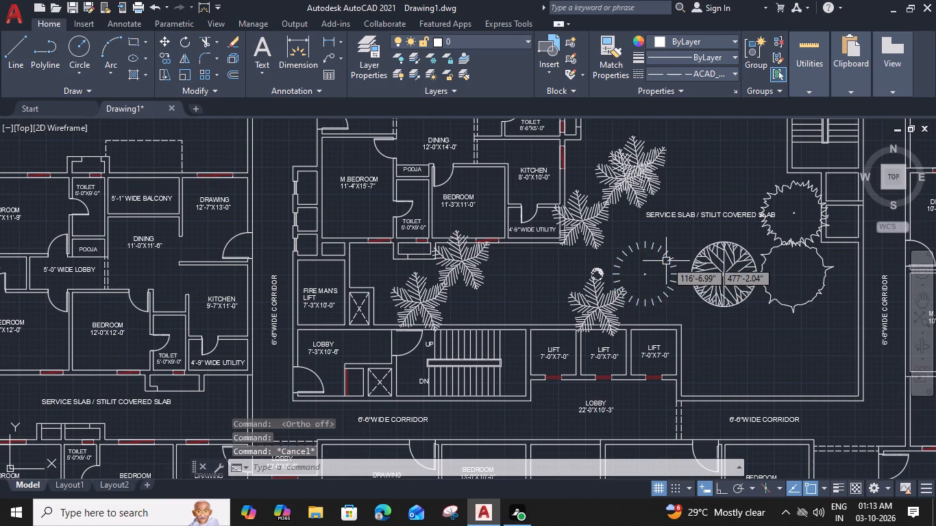
{"action": "left_click", "coordinate": [666, 261]}
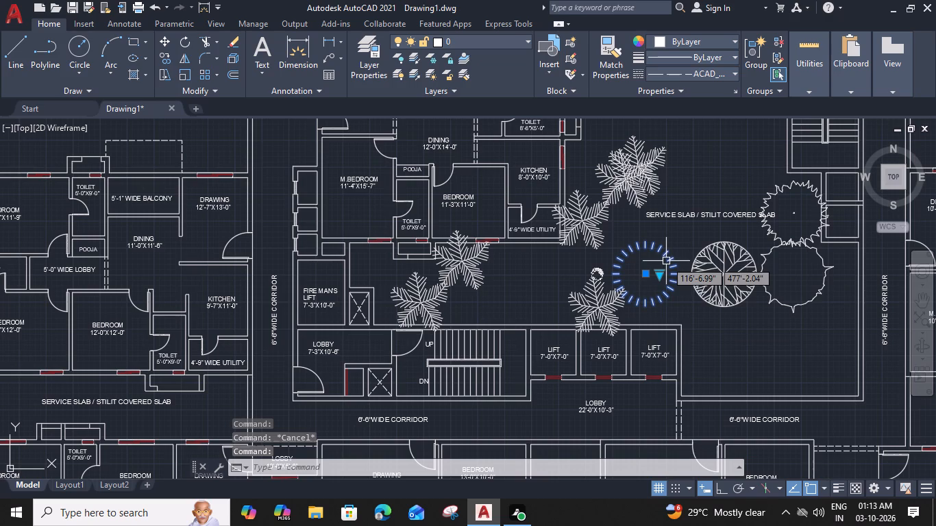
{"action": "key", "text": "c"}
{"action": "type", "text": "O"}
{"action": "key", "text": "space"}
{"action": "left_click", "coordinate": [665, 264]}
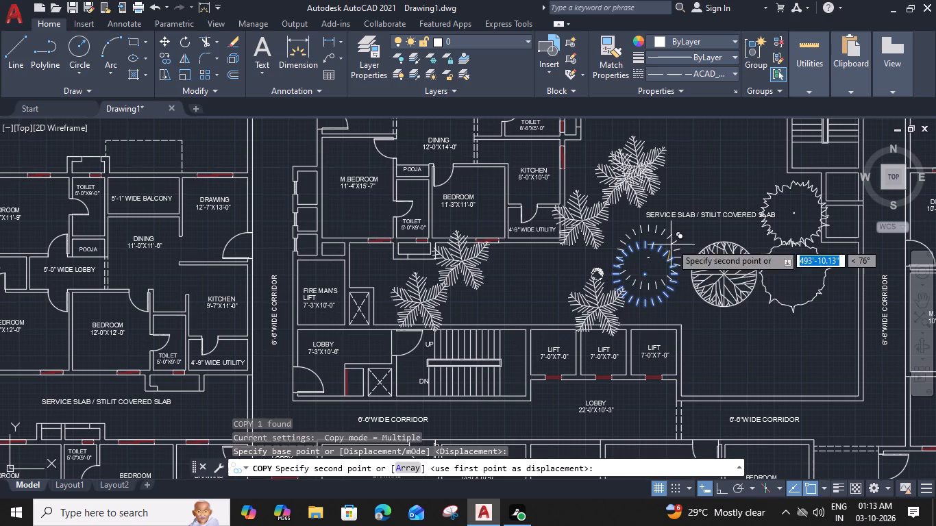
{"action": "left_click", "coordinate": [752, 341]}
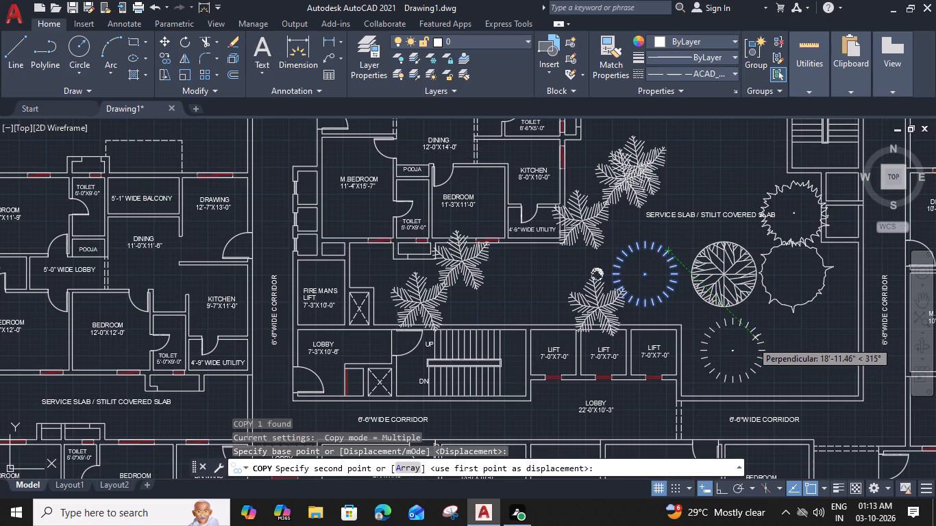
{"action": "left_click", "coordinate": [824, 305]}
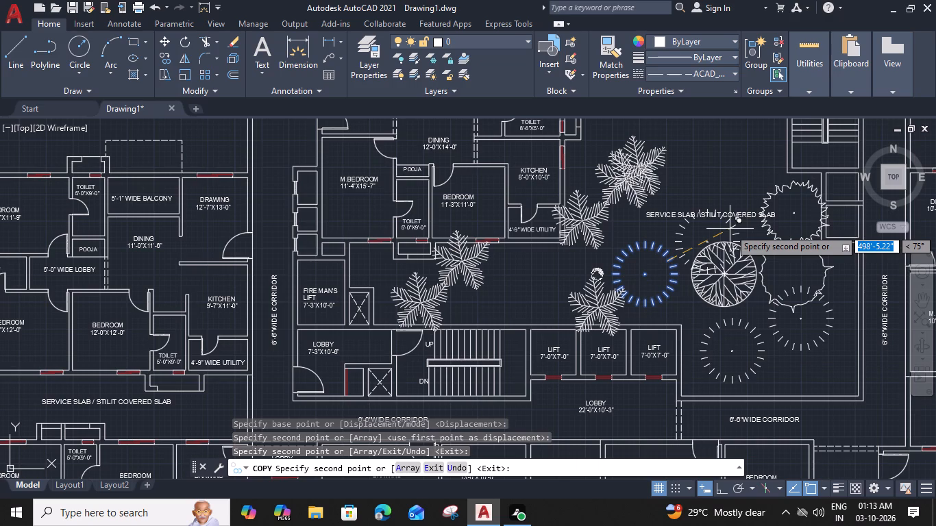
Place three more radial-line tree copies: two at the slab's north end west of the stairs, one just above the service slab label.
{"action": "middle_click_drag", "start_coordinate": [706, 229], "coordinate": [704, 354]}
{"action": "left_click", "coordinate": [767, 199]}
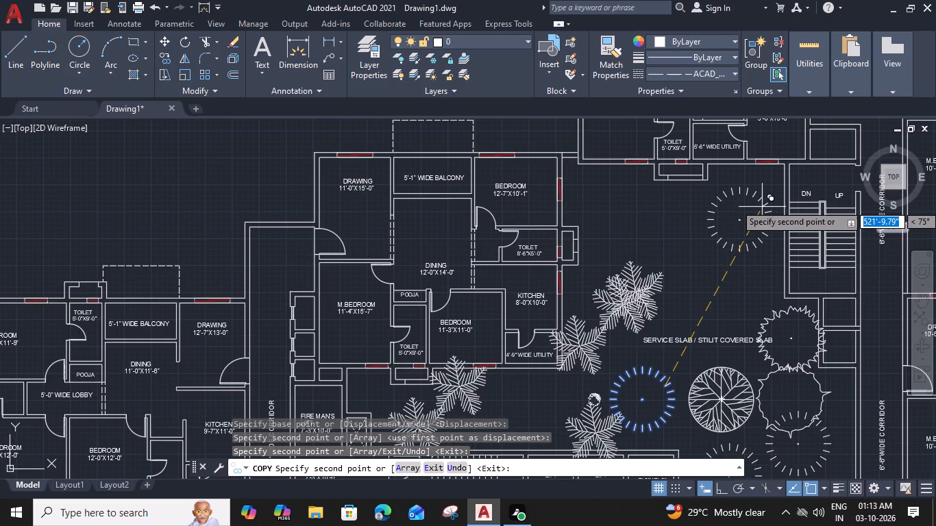
{"action": "left_click", "coordinate": [634, 190]}
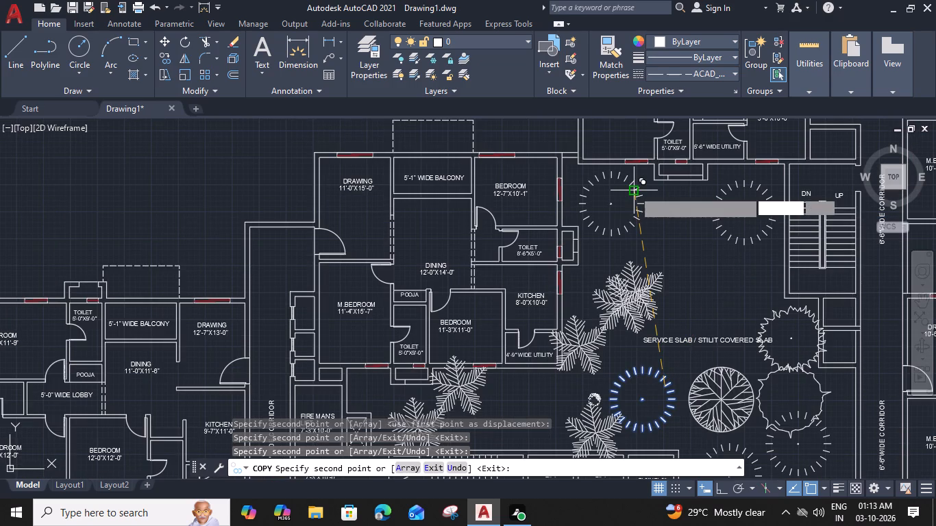
{"action": "middle_click_drag", "start_coordinate": [668, 275], "coordinate": [702, 205]}
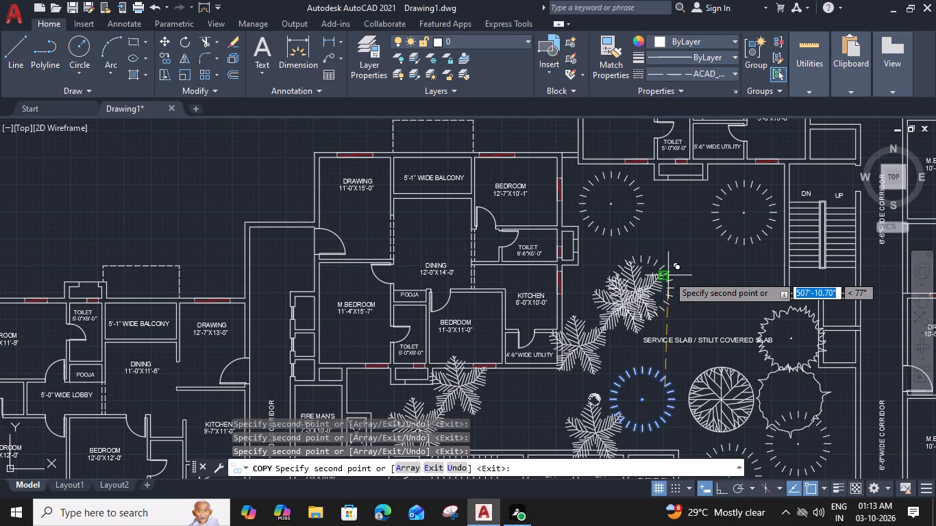
{"action": "middle_click_drag", "start_coordinate": [469, 319], "coordinate": [639, 255]}
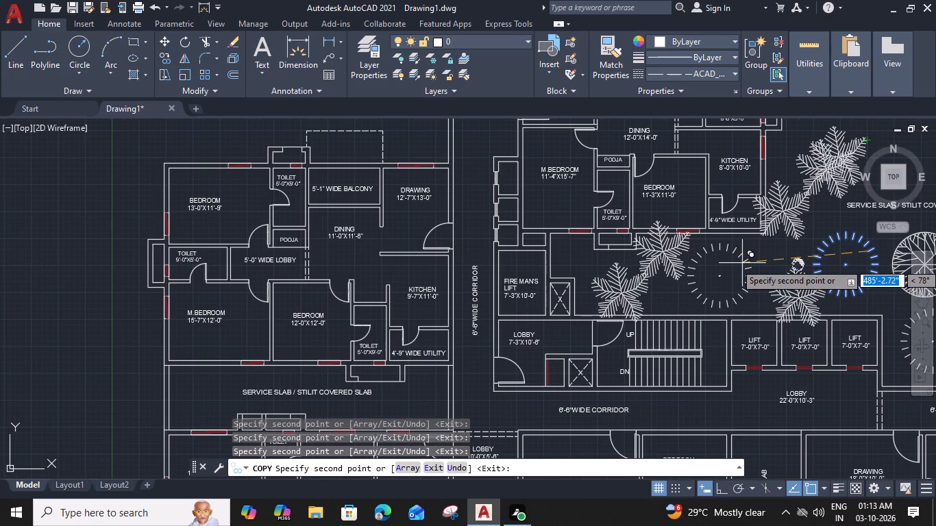
{"action": "middle_click_drag", "start_coordinate": [739, 262], "coordinate": [558, 273]}
{"action": "middle_click_drag", "start_coordinate": [717, 215], "coordinate": [643, 291]}
{"action": "left_click", "coordinate": [672, 255]}
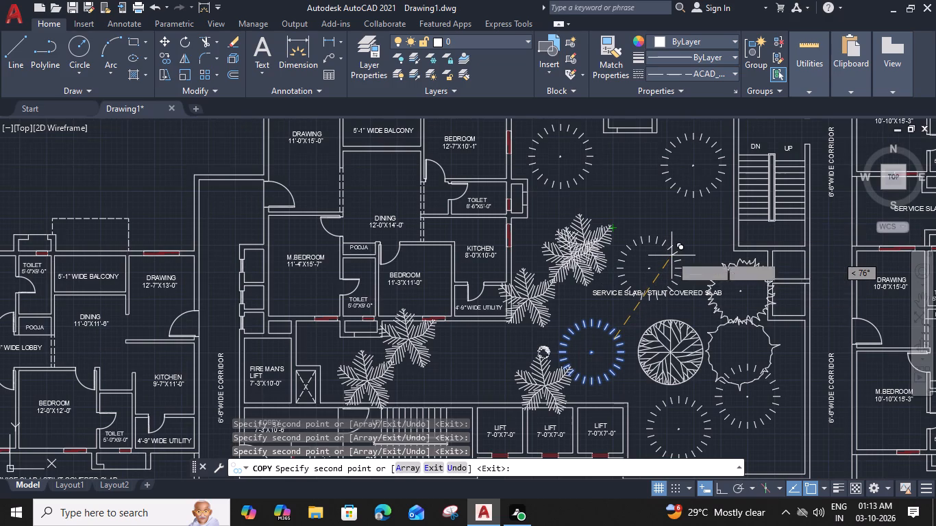
{"action": "key", "text": "Escape"}
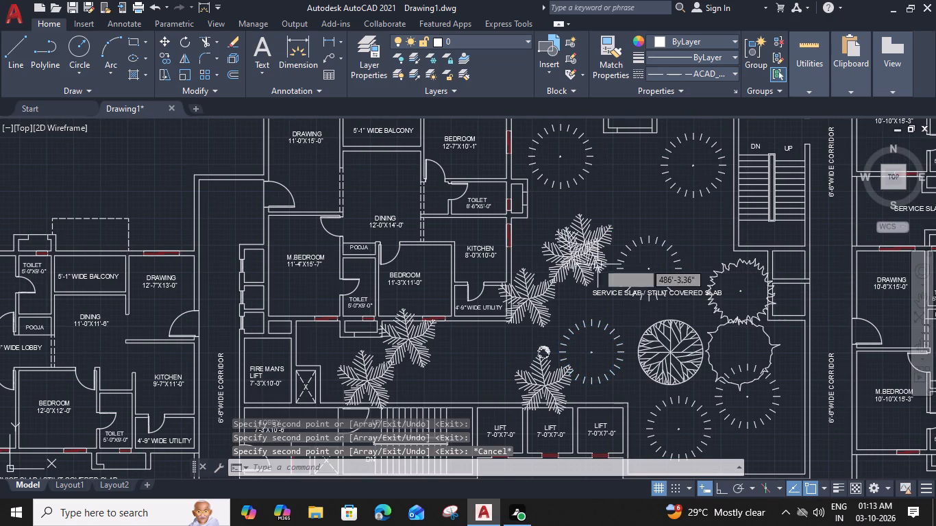
Erase the southwestern of the two overlapping palms east of the kitchen.
{"action": "left_click", "coordinate": [598, 236]}
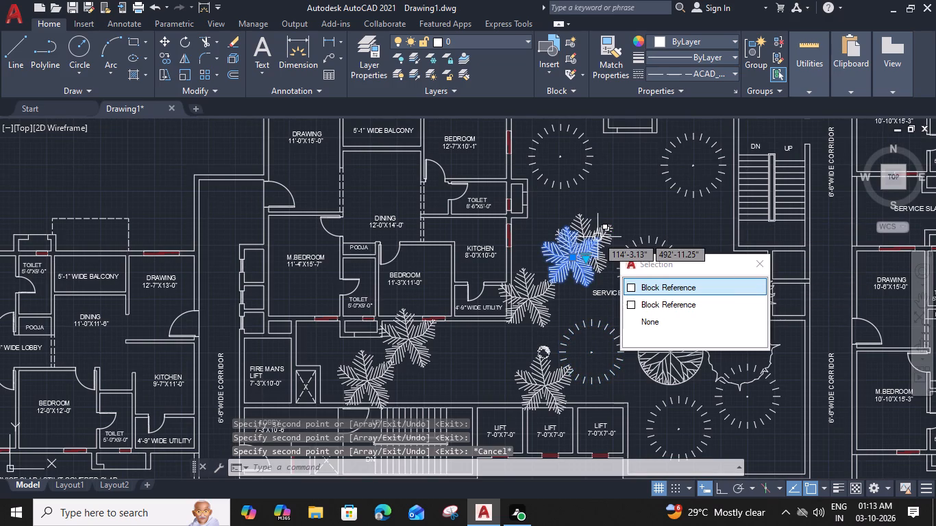
{"action": "key", "text": "Delete"}
Copy the remaining palm east of the kitchen three times: two between the northern radial-line trees, one against the kitchen's east wall.
{"action": "left_click", "coordinate": [598, 237]}
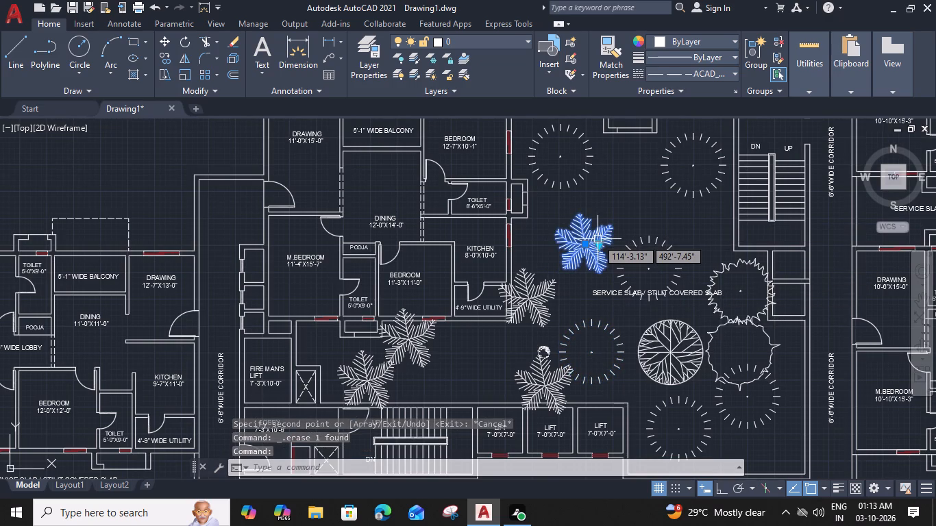
{"action": "type", "text": "CO"}
{"action": "key", "text": "space"}
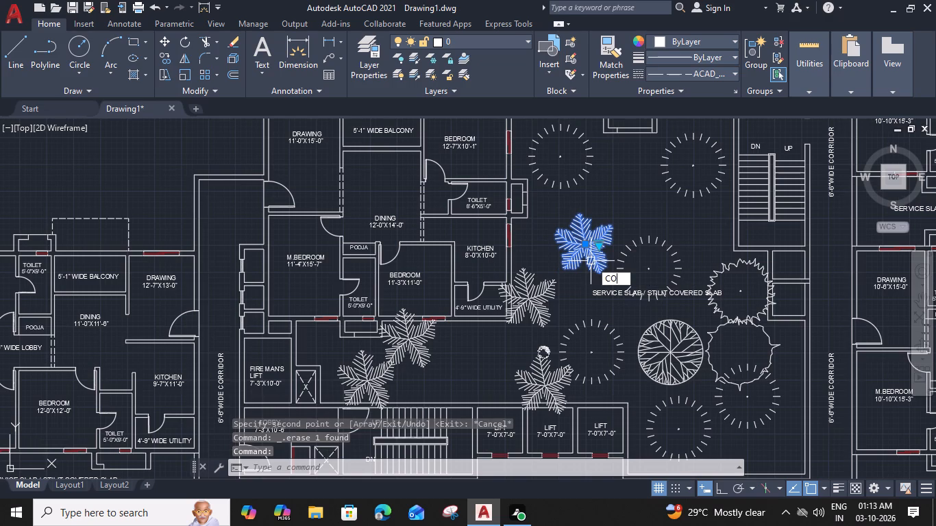
{"action": "left_click", "coordinate": [613, 227]}
{"action": "middle_click_drag", "start_coordinate": [646, 198], "coordinate": [584, 283]}
{"action": "left_click", "coordinate": [603, 246]}
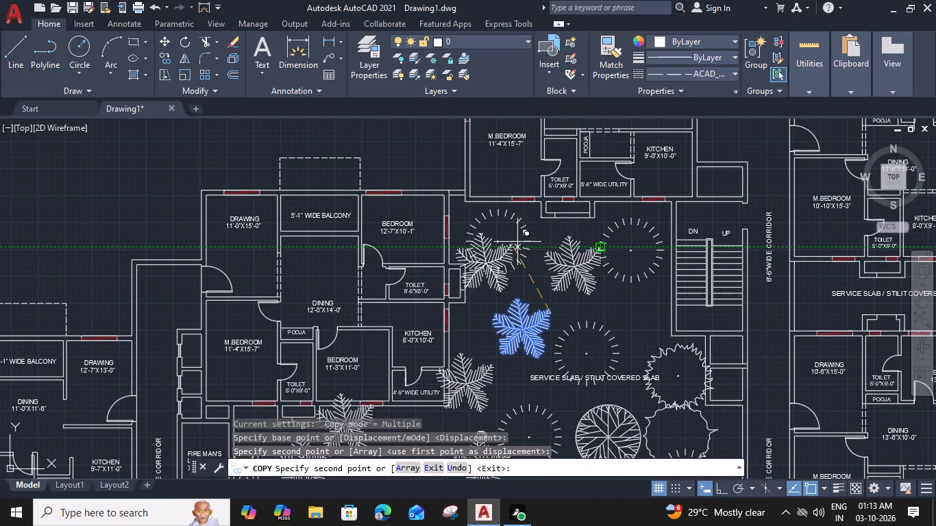
{"action": "left_click", "coordinate": [552, 225]}
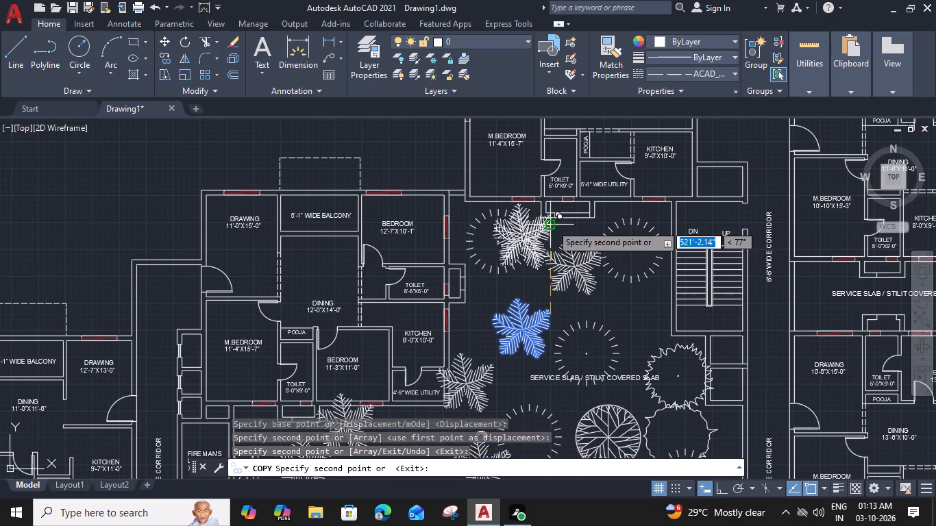
{"action": "left_click", "coordinate": [504, 312]}
{"action": "key", "text": "Escape"}
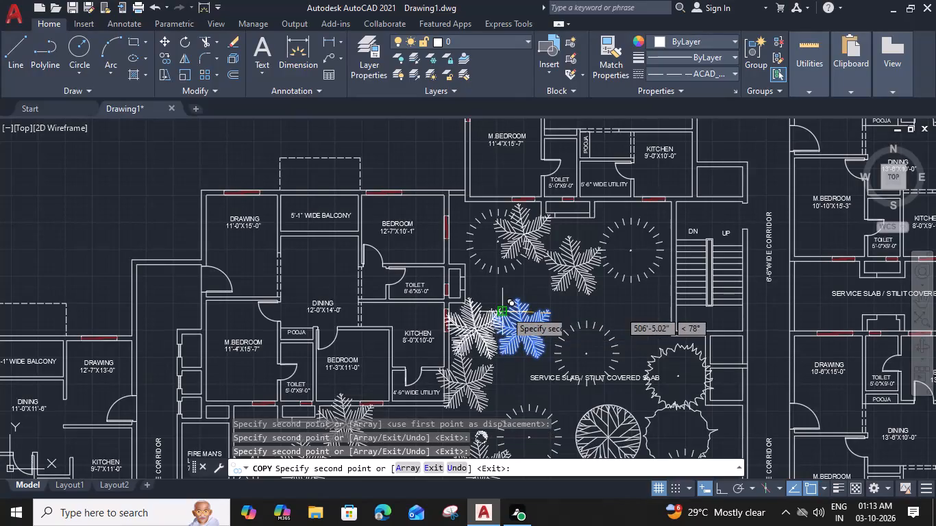
{"action": "key", "text": "Escape"}
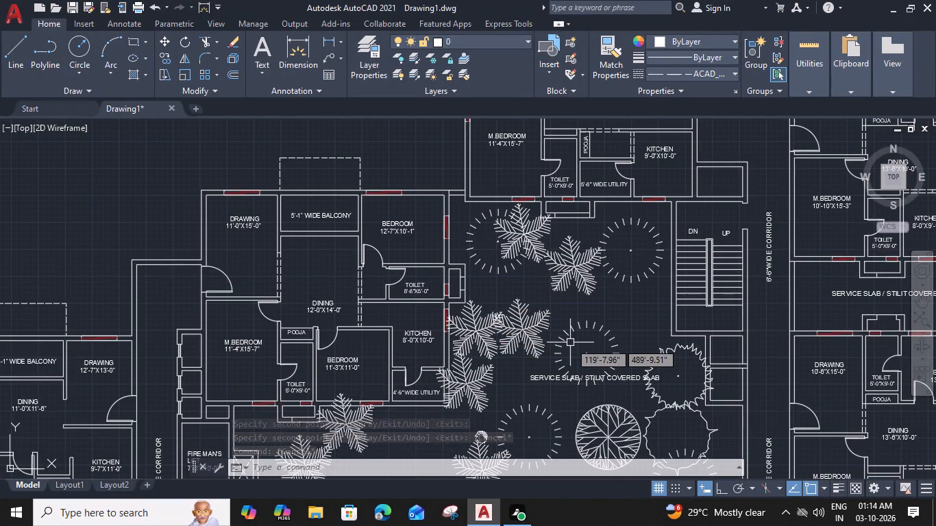
Copy the round branching tree twice into the slab strip north of the stairs, between the western palms and the lifts.
{"action": "middle_click_drag", "start_coordinate": [565, 378], "coordinate": [566, 367]}
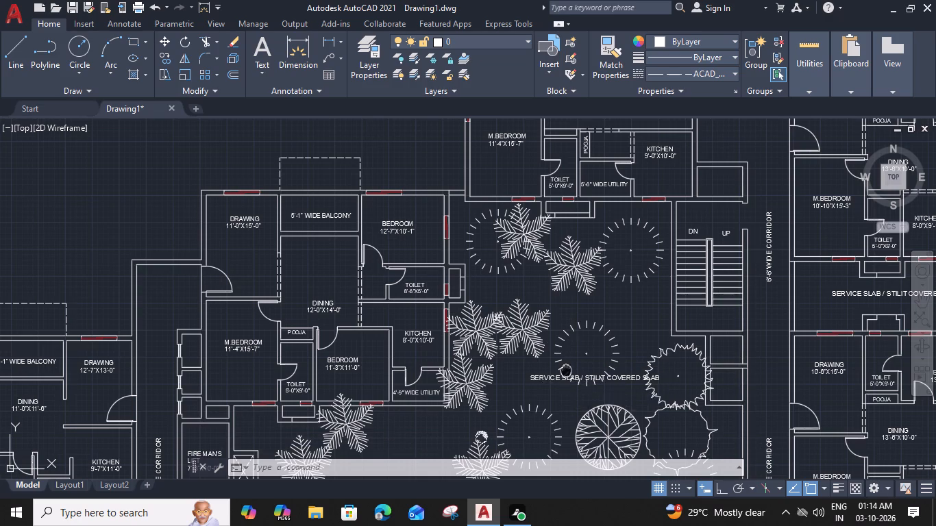
{"action": "middle_click_drag", "start_coordinate": [566, 367], "coordinate": [563, 259]}
{"action": "left_click", "coordinate": [579, 331]}
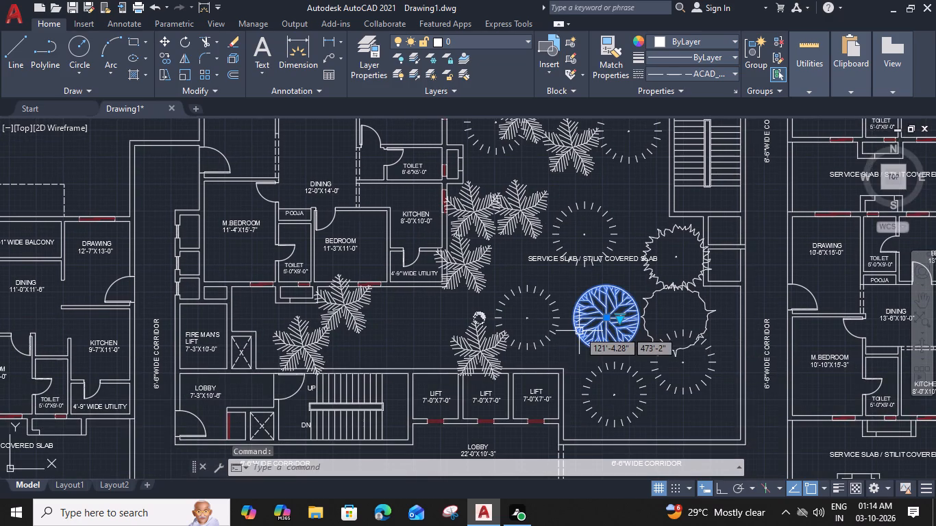
{"action": "type", "text": "CO"}
{"action": "key", "text": "space"}
{"action": "left_click", "coordinate": [579, 331]}
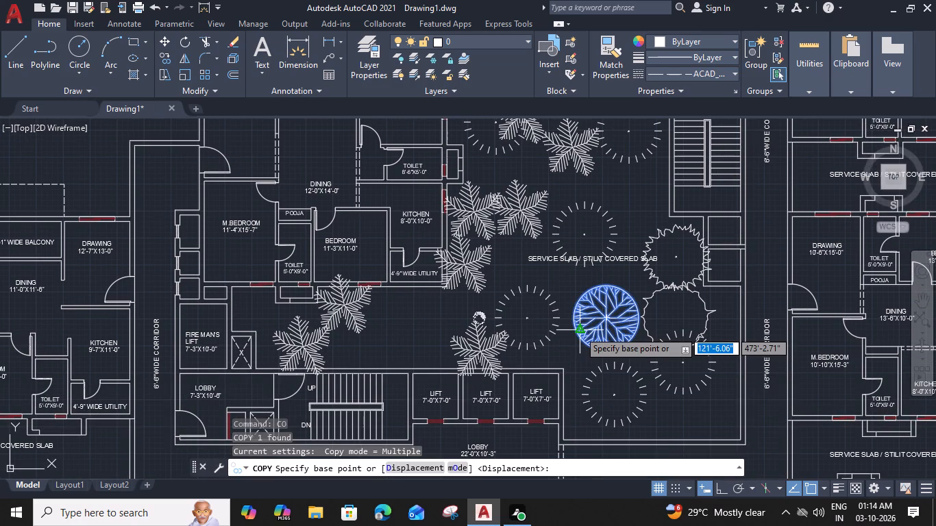
{"action": "middle_click_drag", "start_coordinate": [381, 338], "coordinate": [389, 332]}
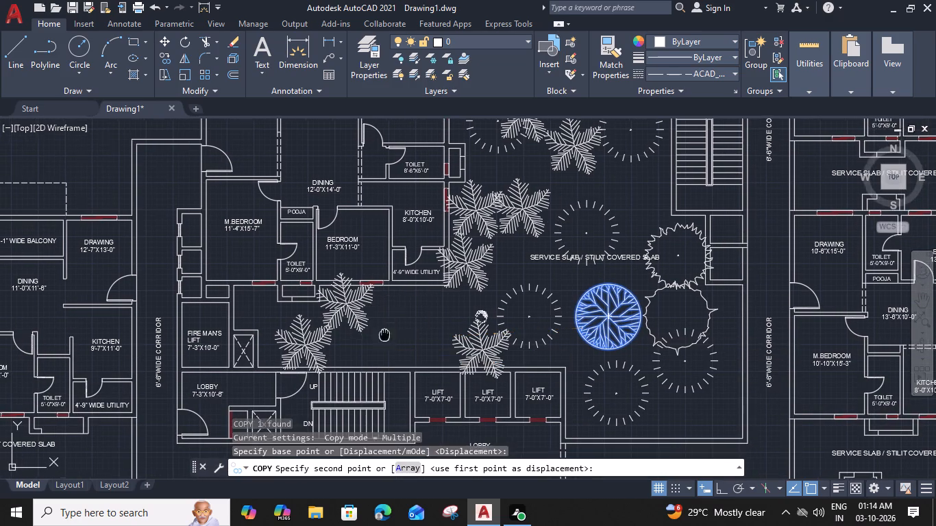
{"action": "middle_click_drag", "start_coordinate": [389, 332], "coordinate": [605, 275]}
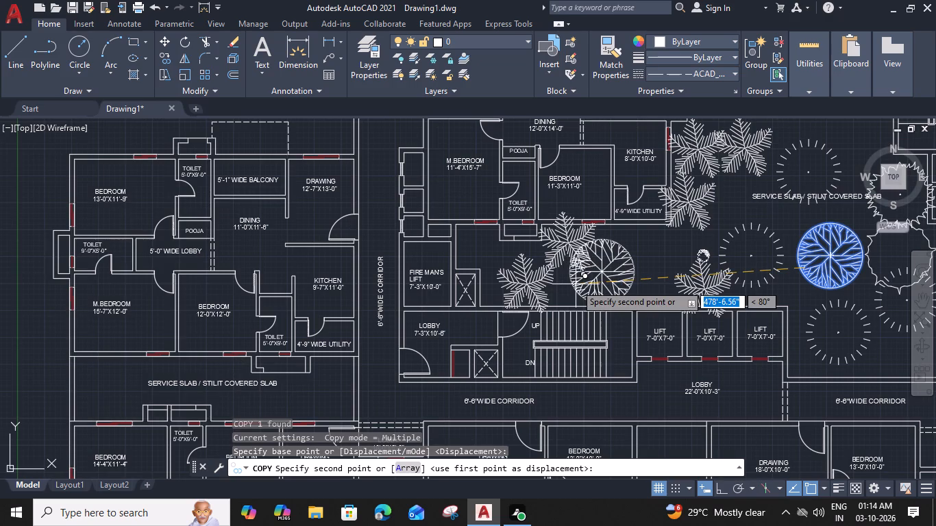
{"action": "left_click", "coordinate": [582, 284]}
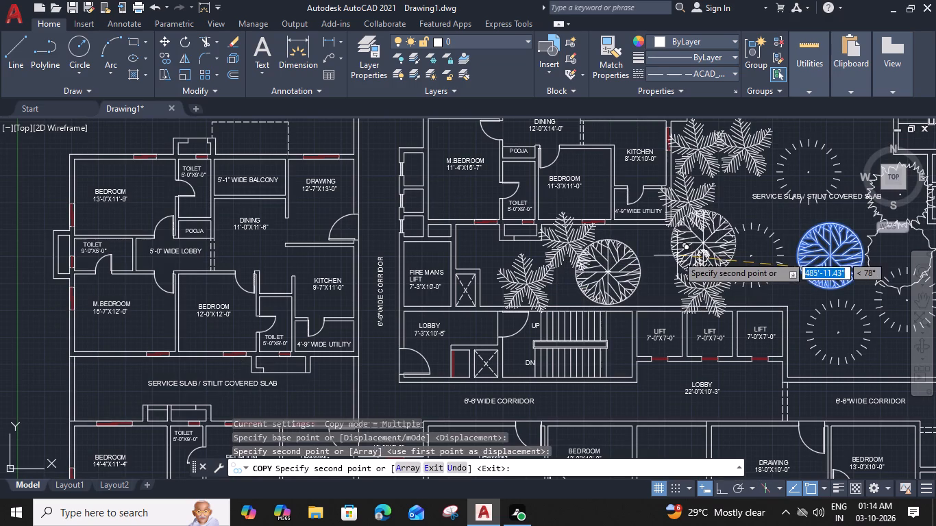
{"action": "left_click", "coordinate": [641, 258]}
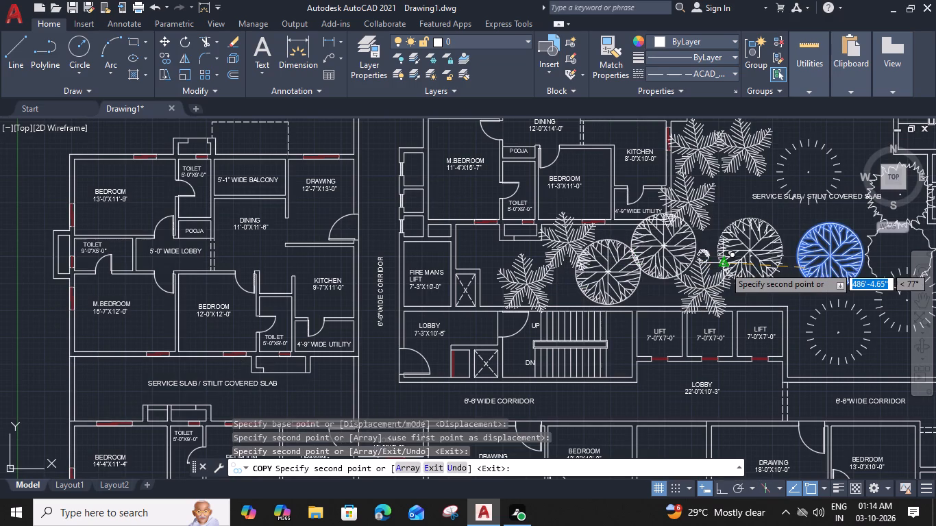
{"action": "key", "text": "Escape"}
Scale down the eastern of the two round branching trees north of the stairs by a factor of about 0.58.
{"action": "left_click", "coordinate": [658, 266]}
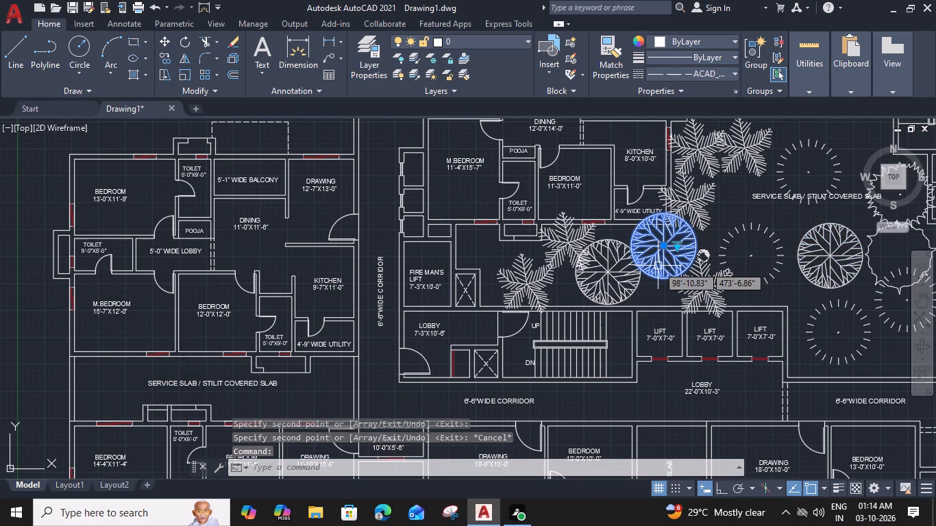
{"action": "type", "text": "SC"}
{"action": "key", "text": "space"}
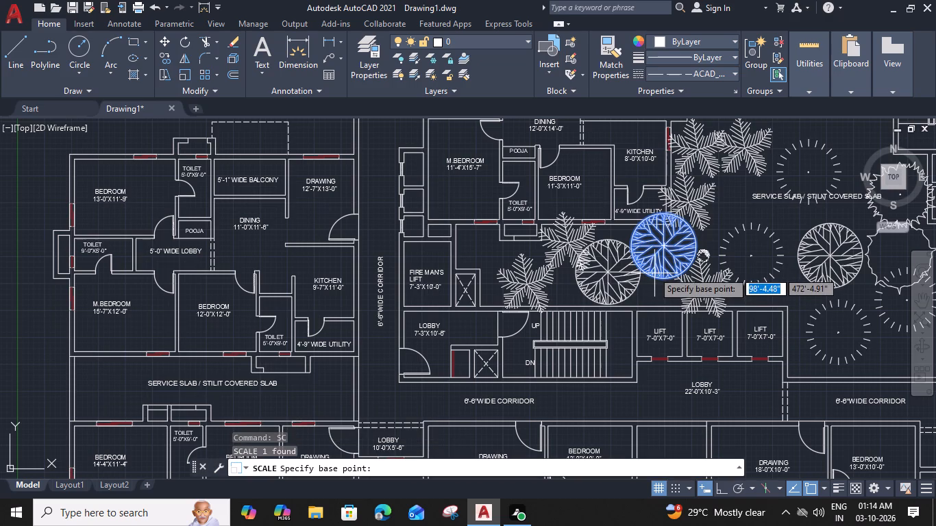
{"action": "left_click", "coordinate": [659, 279]}
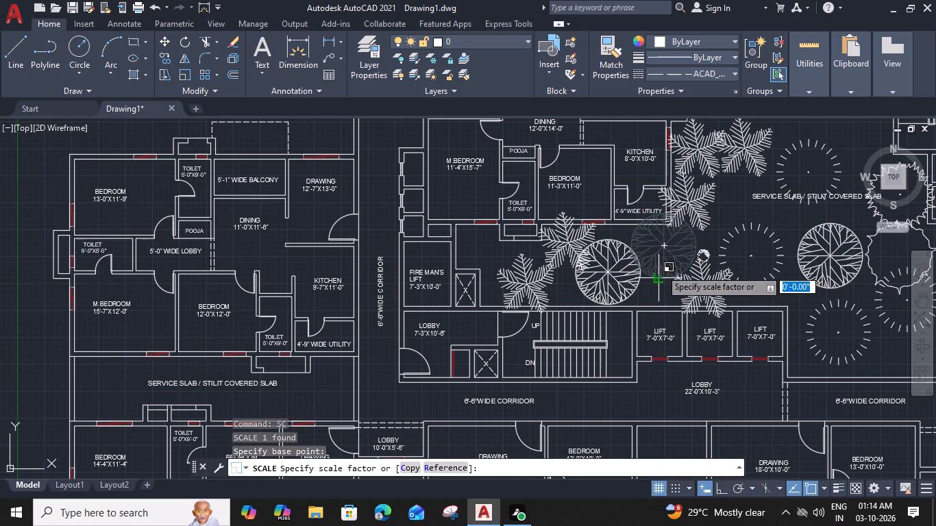
{"action": "scroll", "coordinate": [668, 253], "scroll_direction": "up", "scroll_amount": 2}
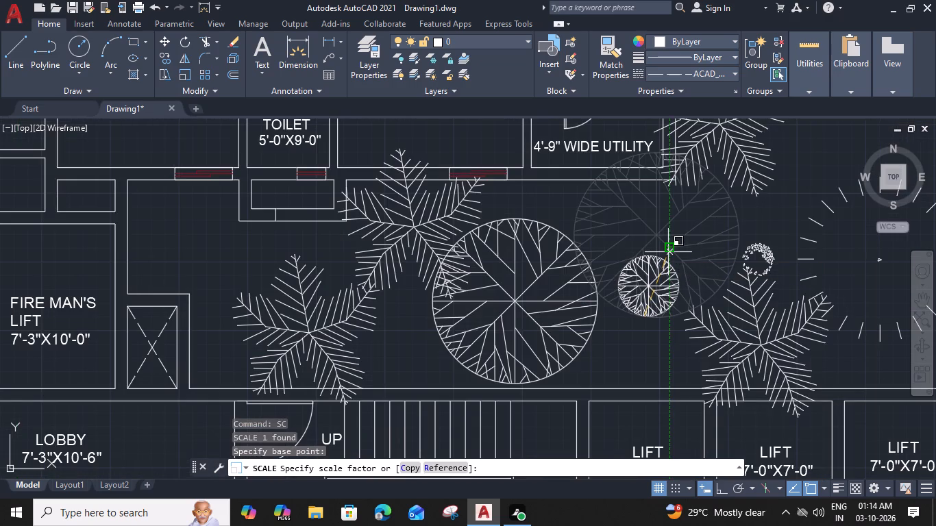
{"action": "left_click", "coordinate": [705, 227]}
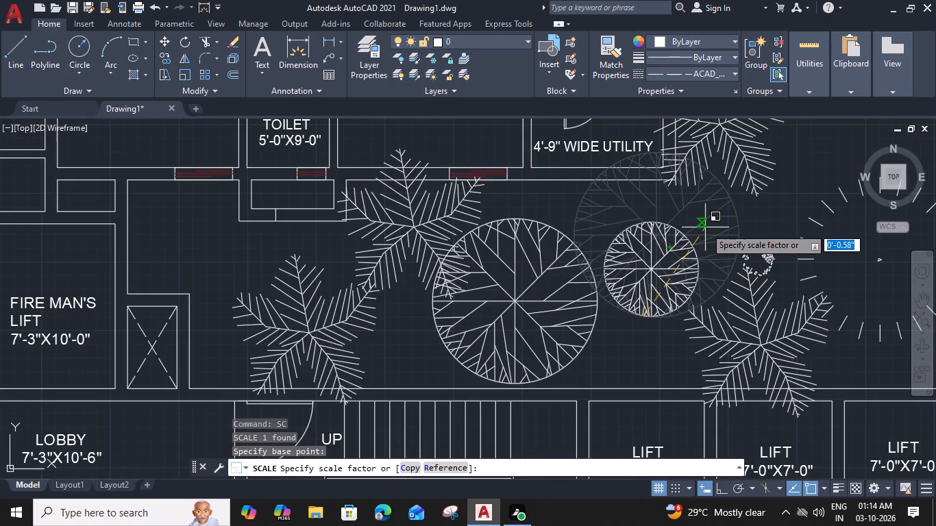
Move the reduced round tree south, against the large round tree's east side and just above the lifts' north wall.
{"action": "left_click", "coordinate": [693, 235]}
{"action": "left_click", "coordinate": [679, 251]}
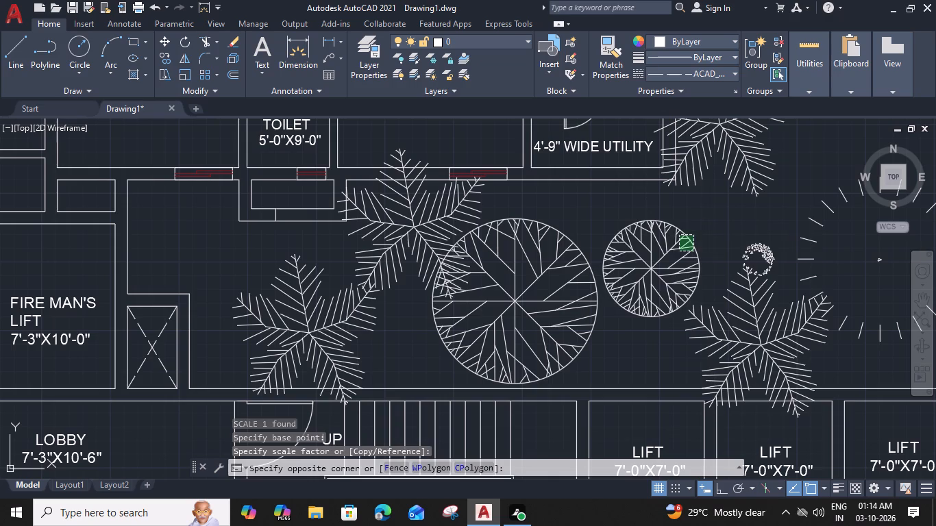
{"action": "type", "text": "M"}
{"action": "key", "text": "space"}
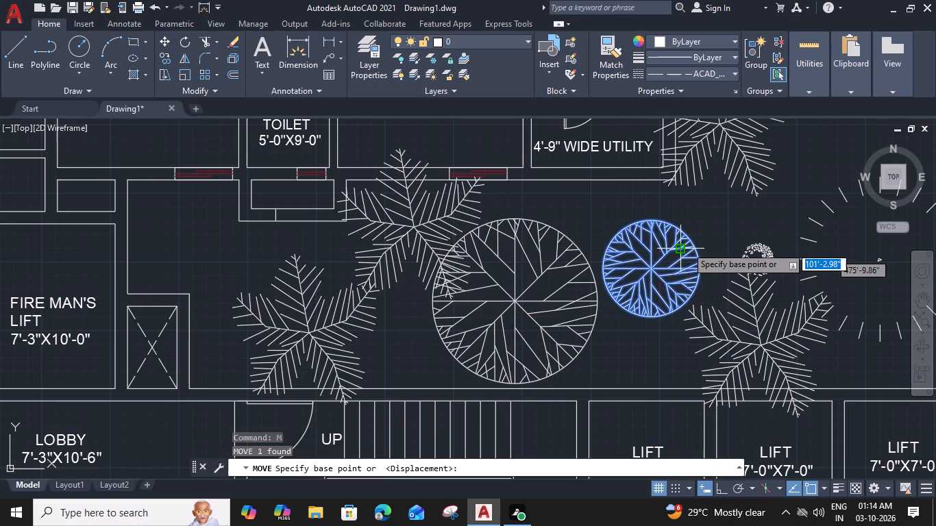
{"action": "left_click", "coordinate": [653, 223]}
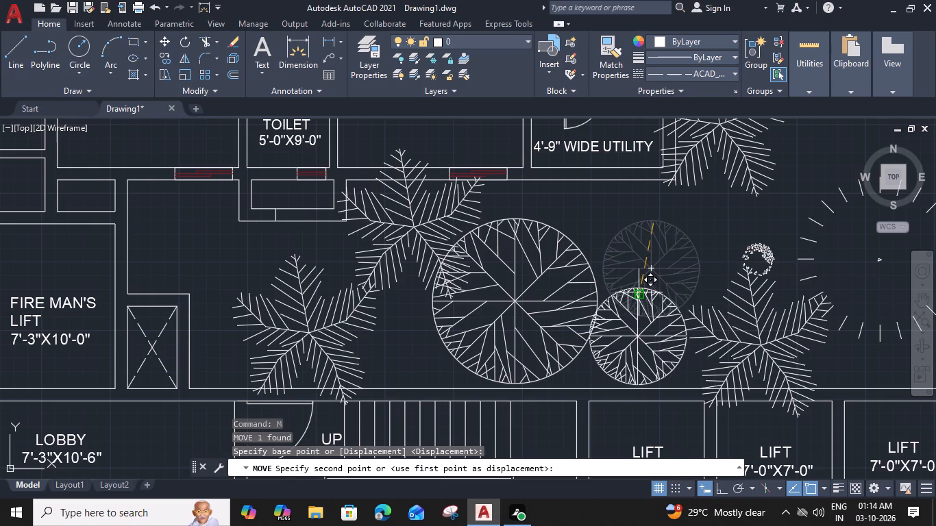
{"action": "left_click", "coordinate": [632, 292]}
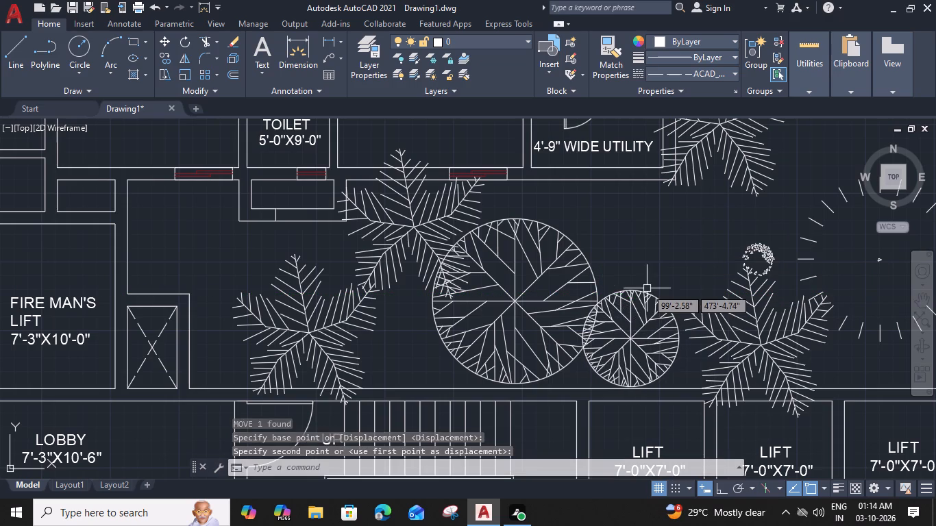
Copy the small round tree three times: above the eastern lifts and into both southern corners of the slab east of the lifts.
{"action": "left_click", "coordinate": [642, 295]}
{"action": "type", "text": "CO"}
{"action": "key", "text": "space"}
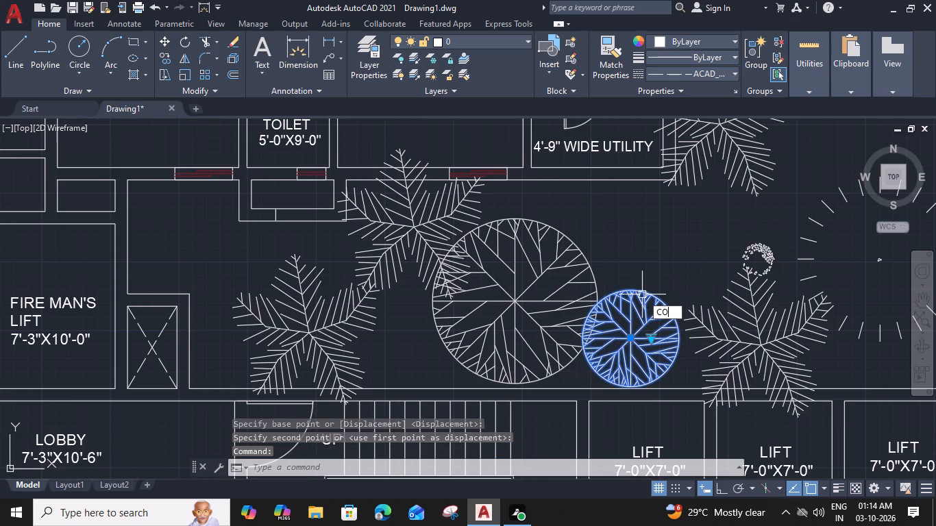
{"action": "left_click", "coordinate": [667, 306]}
{"action": "middle_click_drag", "start_coordinate": [706, 252], "coordinate": [545, 261]}
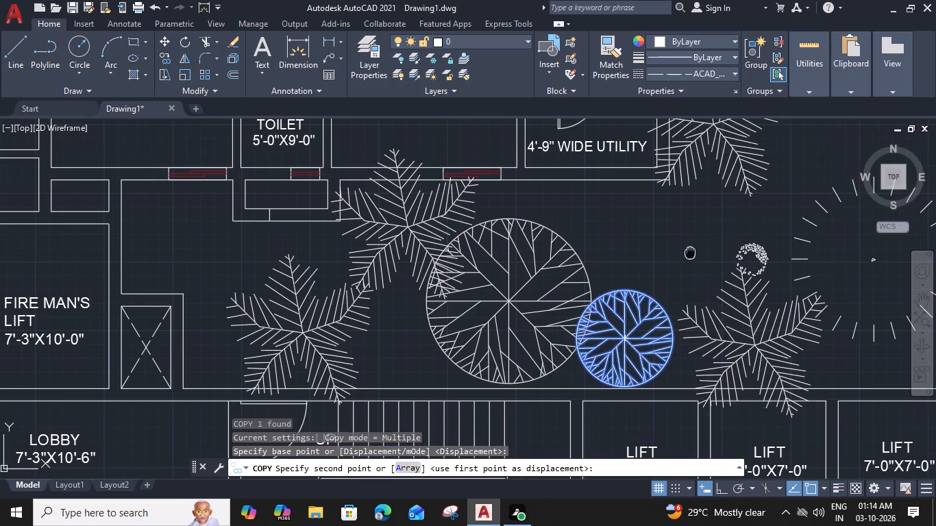
{"action": "middle_click_drag", "start_coordinate": [545, 261], "coordinate": [484, 265]}
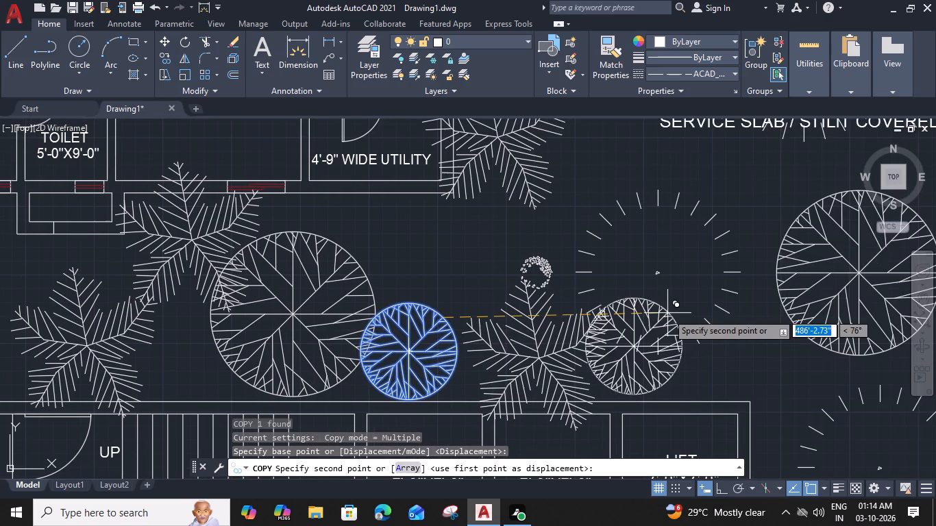
{"action": "left_click", "coordinate": [667, 313]}
{"action": "middle_click_drag", "start_coordinate": [730, 308], "coordinate": [582, 237]}
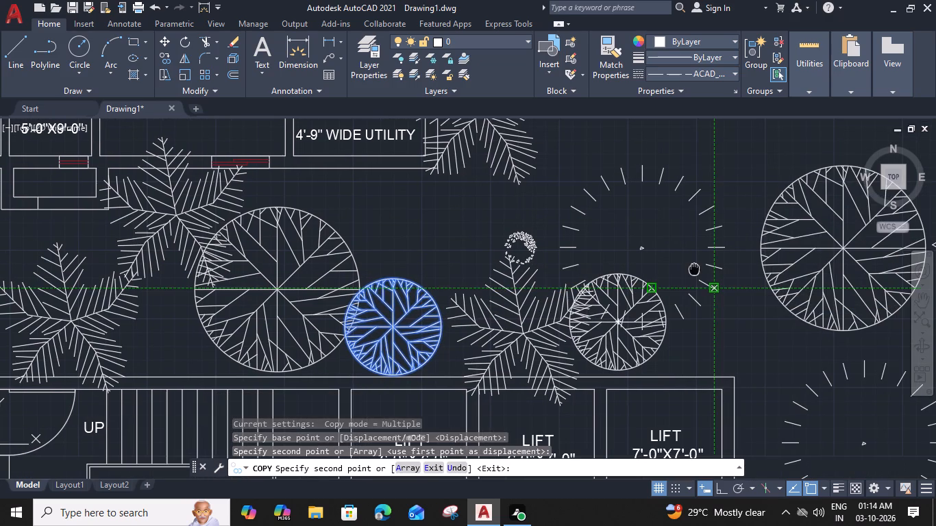
{"action": "scroll", "coordinate": [682, 308], "scroll_direction": "down", "scroll_amount": 1}
{"action": "middle_click_drag", "start_coordinate": [682, 296], "coordinate": [651, 222]}
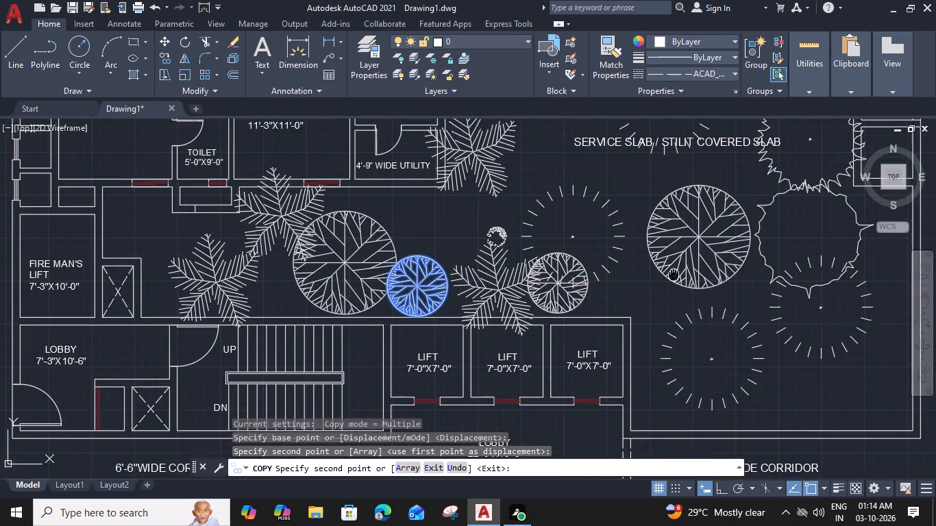
{"action": "middle_click_drag", "start_coordinate": [651, 222], "coordinate": [651, 221]}
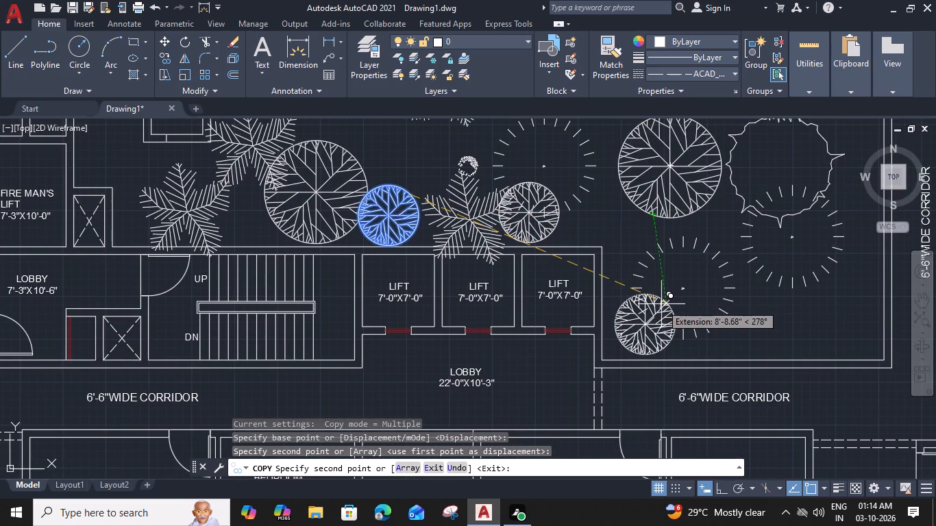
{"action": "left_click", "coordinate": [661, 304]}
{"action": "scroll", "coordinate": [798, 298], "scroll_direction": "down", "scroll_amount": 1}
{"action": "middle_click_drag", "start_coordinate": [798, 297], "coordinate": [633, 273]}
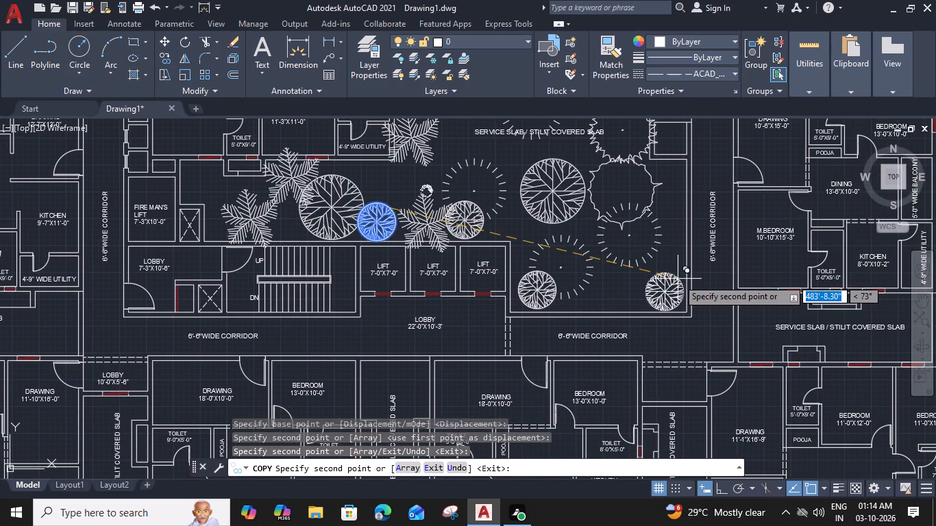
{"action": "left_click", "coordinate": [678, 279]}
Place three more small round tree copies: by the slab's east wall, in its northwest corner, and just southwest of the northern stairs.
{"action": "middle_click_drag", "start_coordinate": [670, 195], "coordinate": [672, 254]}
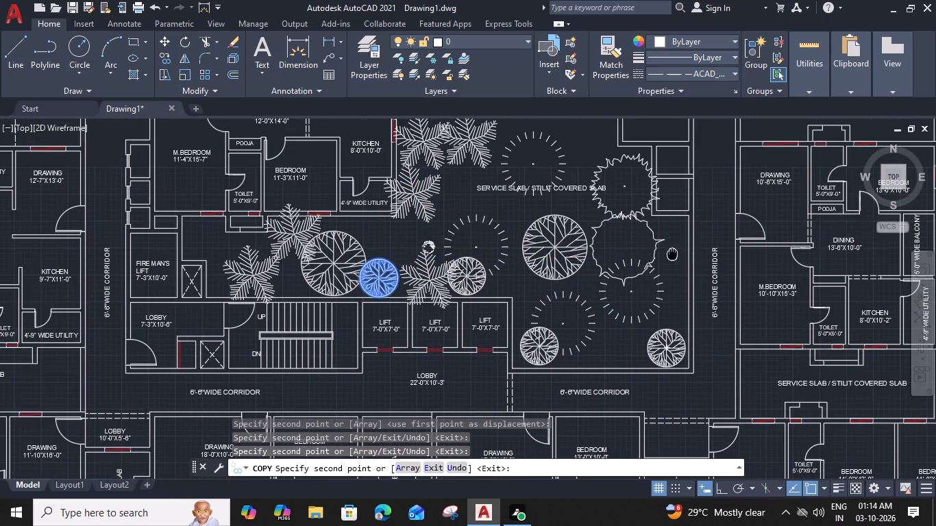
{"action": "left_click", "coordinate": [682, 227]}
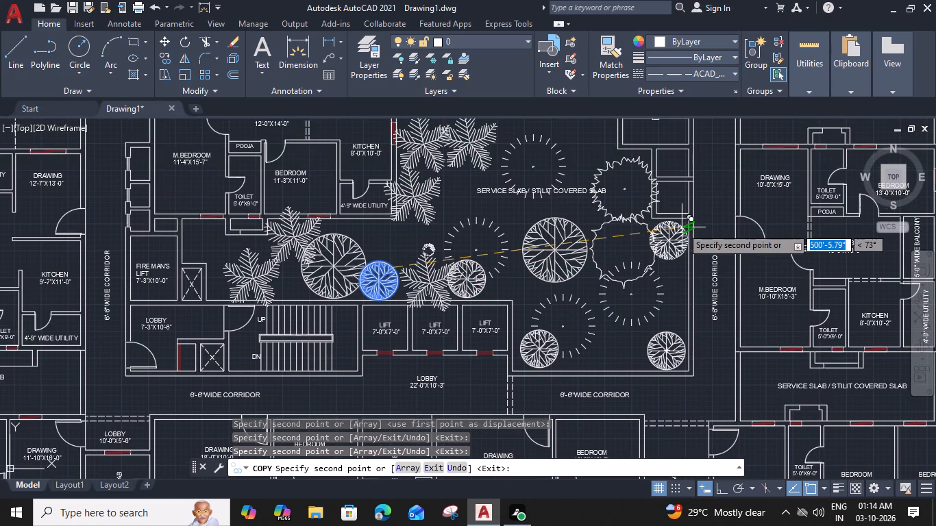
{"action": "middle_click_drag", "start_coordinate": [580, 212], "coordinate": [601, 341]}
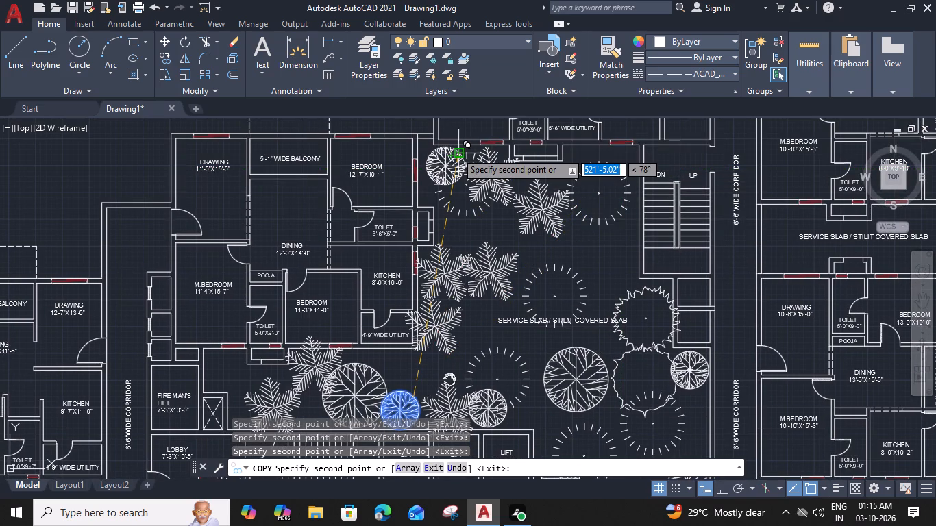
{"action": "left_click", "coordinate": [456, 153]}
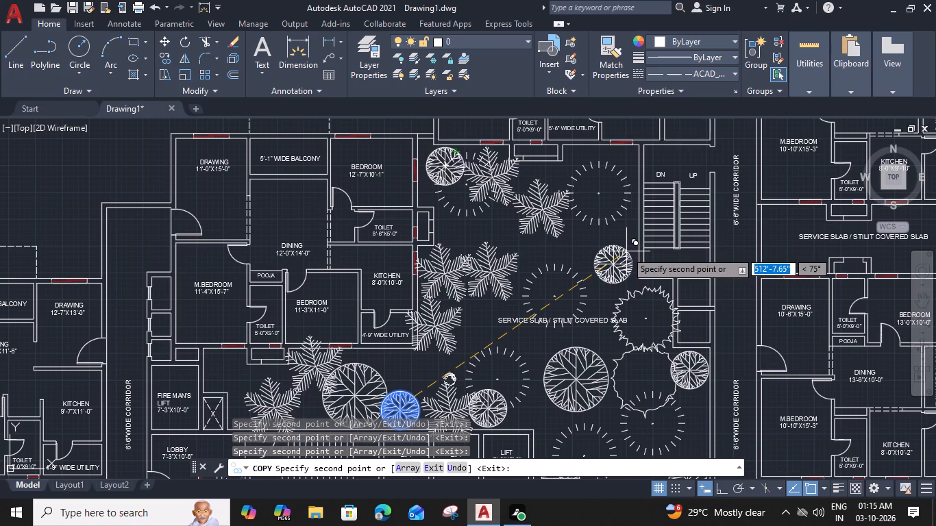
{"action": "left_click", "coordinate": [626, 251]}
{"action": "key", "text": "Escape"}
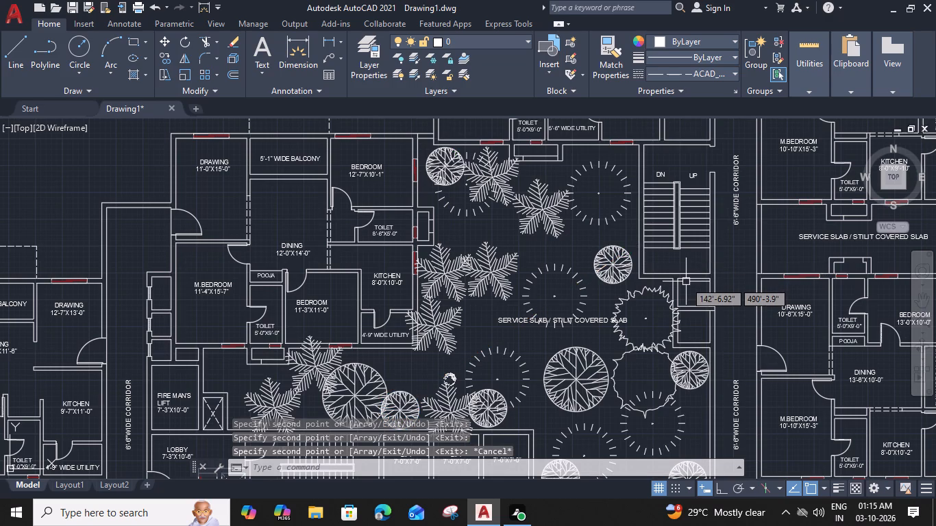
Erase three radial-line trees: at the service slab label, north of the lifts, and west of the northern stairs.
{"action": "left_click", "coordinate": [526, 295]}
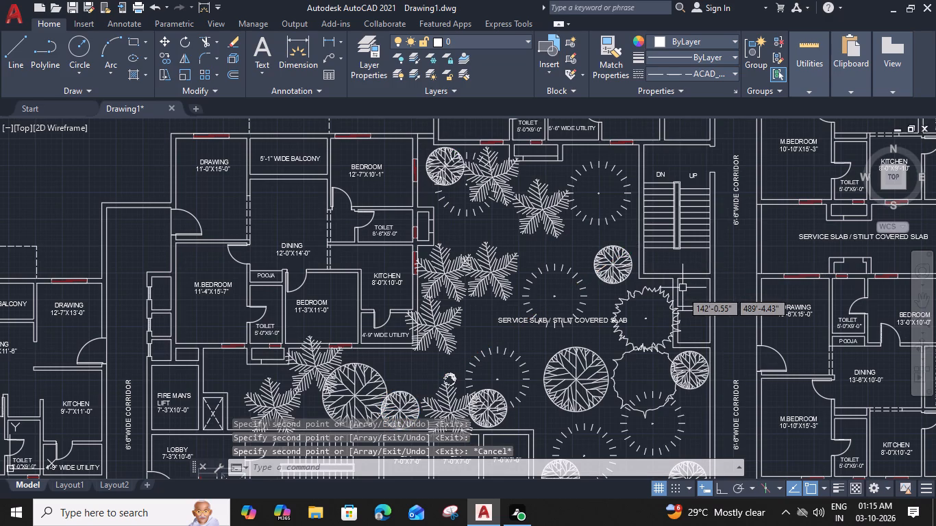
{"action": "key", "text": "Delete"}
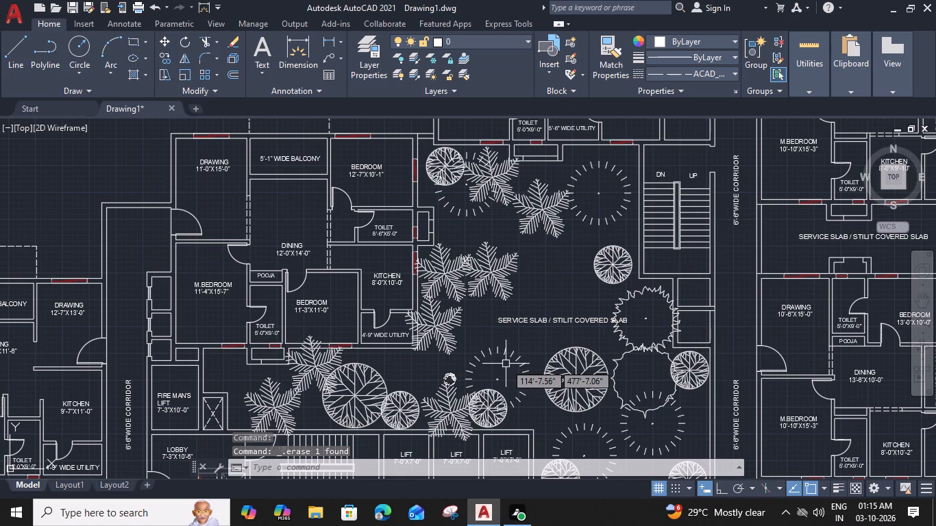
{"action": "left_click", "coordinate": [509, 354]}
{"action": "key", "text": "Delete"}
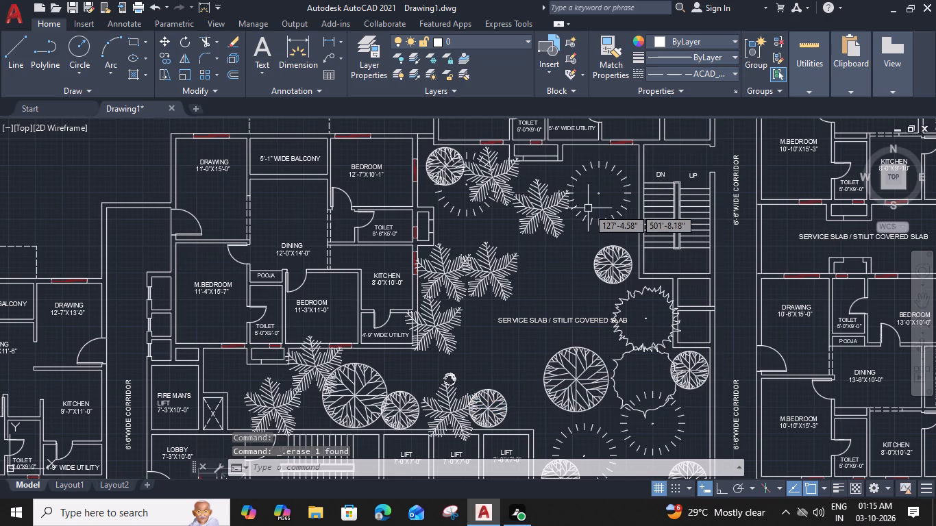
{"action": "left_click", "coordinate": [588, 208]}
{"action": "left_click", "coordinate": [574, 221]}
{"action": "key", "text": "Delete"}
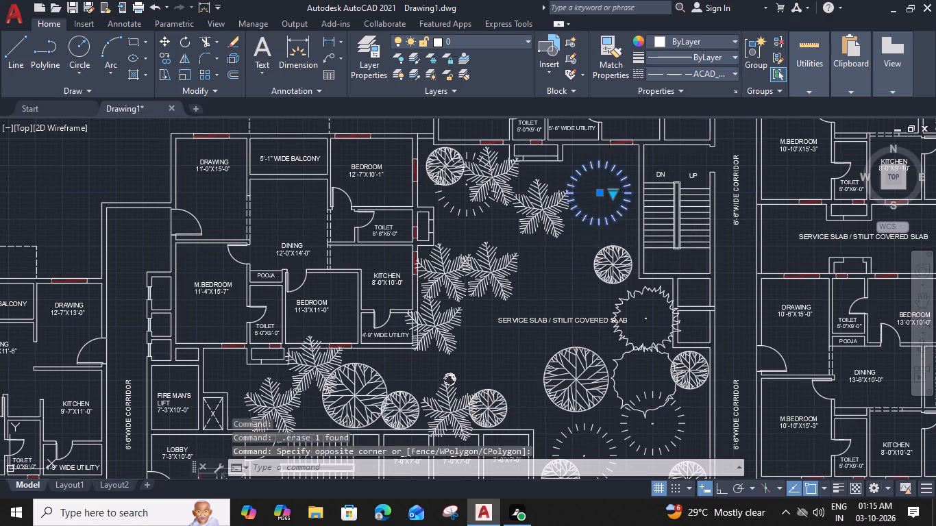
Erase two palms: the eastern one at the slab's north end and the one against the kitchen's east wall.
{"action": "left_click", "coordinate": [536, 222]}
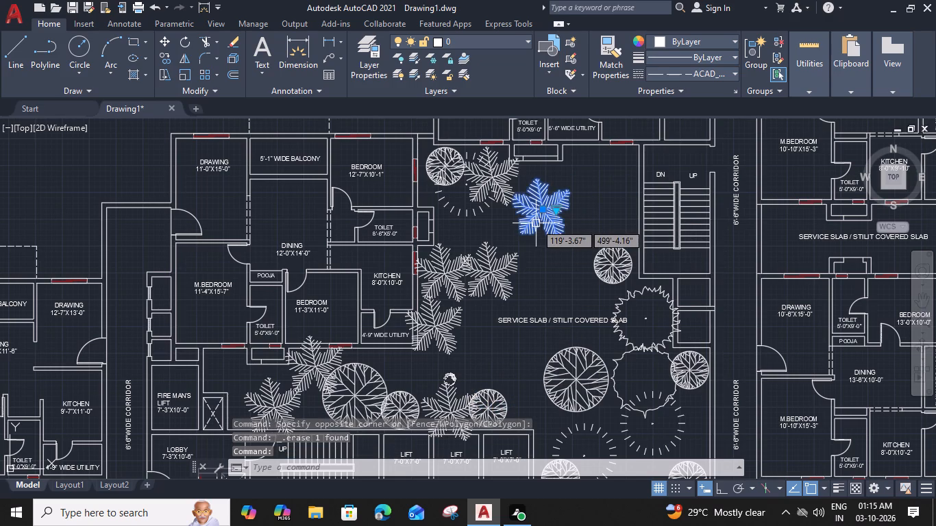
{"action": "key", "text": "Delete"}
{"action": "left_click", "coordinate": [473, 271]}
{"action": "key", "text": "Delete"}
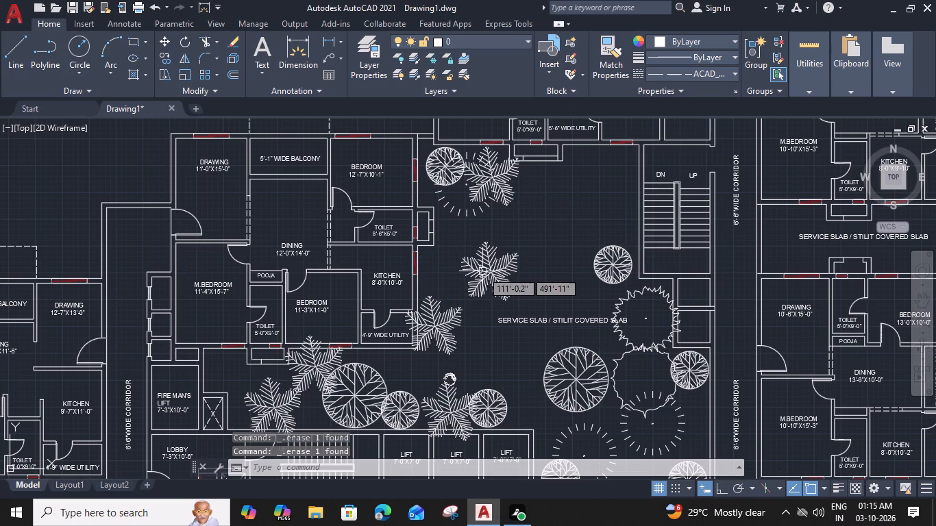
Move the remaining palm east of the kitchen to the slab's north end, just west of the stairs.
{"action": "left_click", "coordinate": [482, 271]}
{"action": "key", "text": "m"}
{"action": "key", "text": "space"}
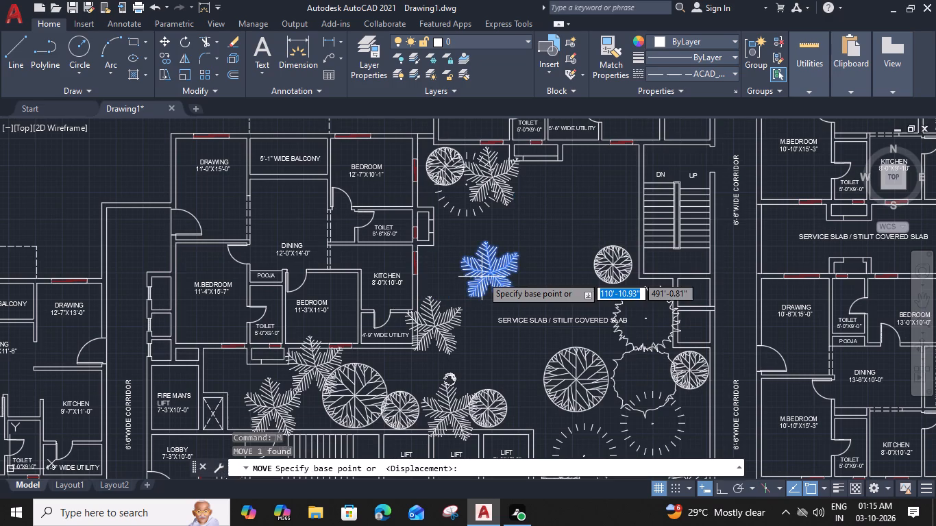
{"action": "left_click", "coordinate": [515, 255]}
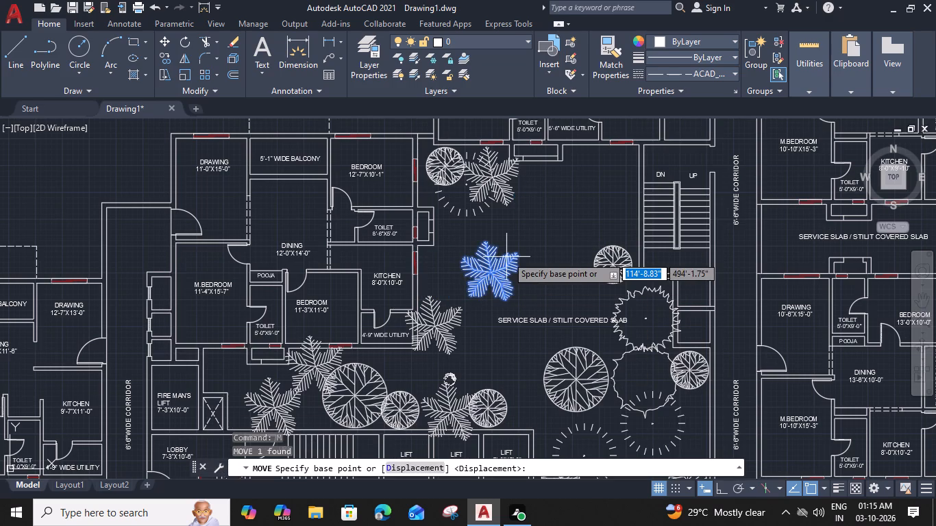
{"action": "left_click", "coordinate": [627, 164]}
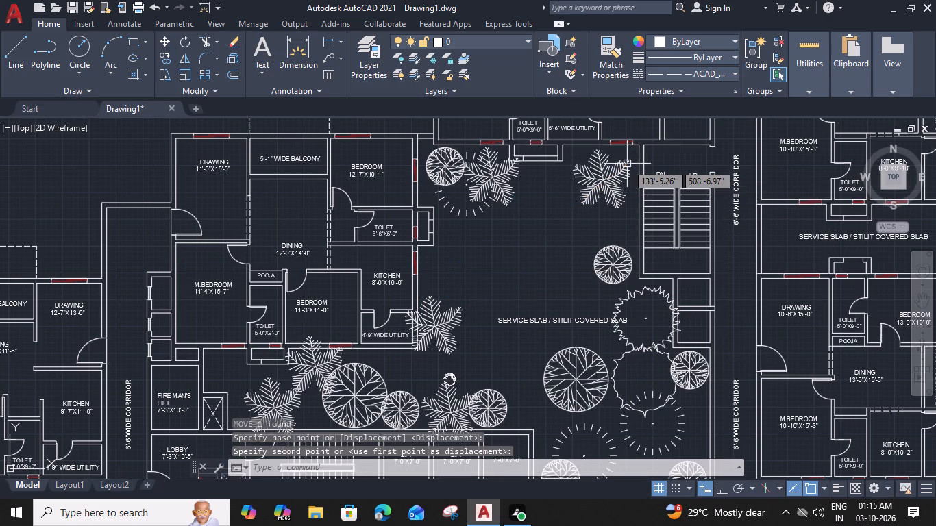
Erase the two radial-line trees in the southeastern part of the slab, east of the lifts.
{"action": "middle_click_drag", "start_coordinate": [508, 323], "coordinate": [528, 216]}
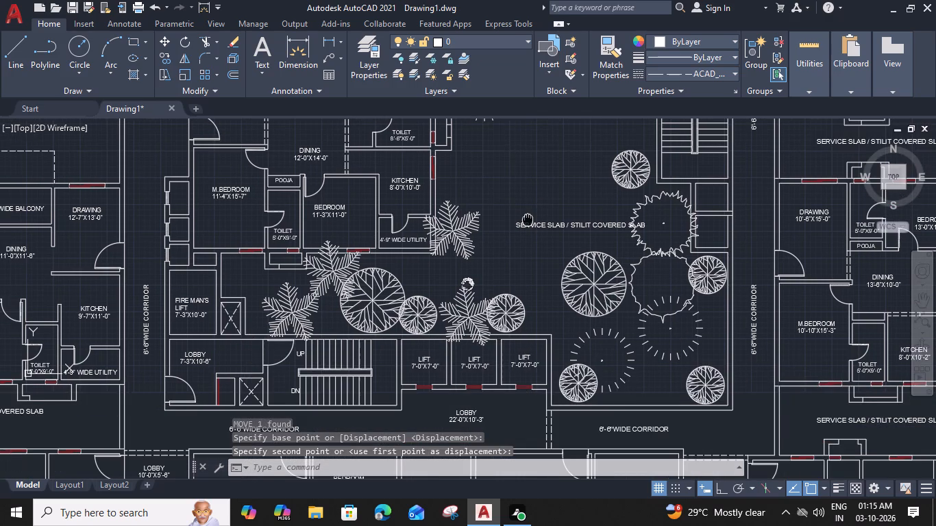
{"action": "left_click", "coordinate": [645, 317]}
{"action": "key", "text": "Delete"}
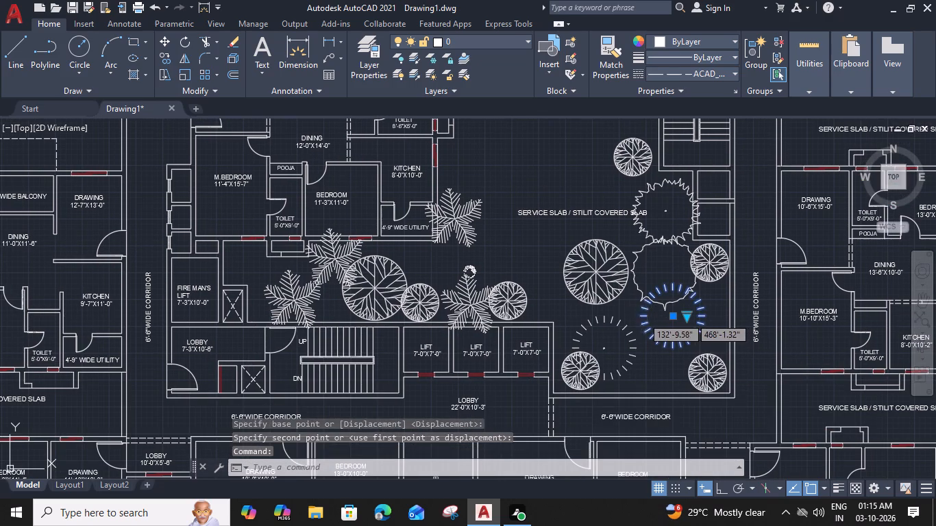
{"action": "left_click", "coordinate": [622, 330]}
{"action": "key", "text": "Delete"}
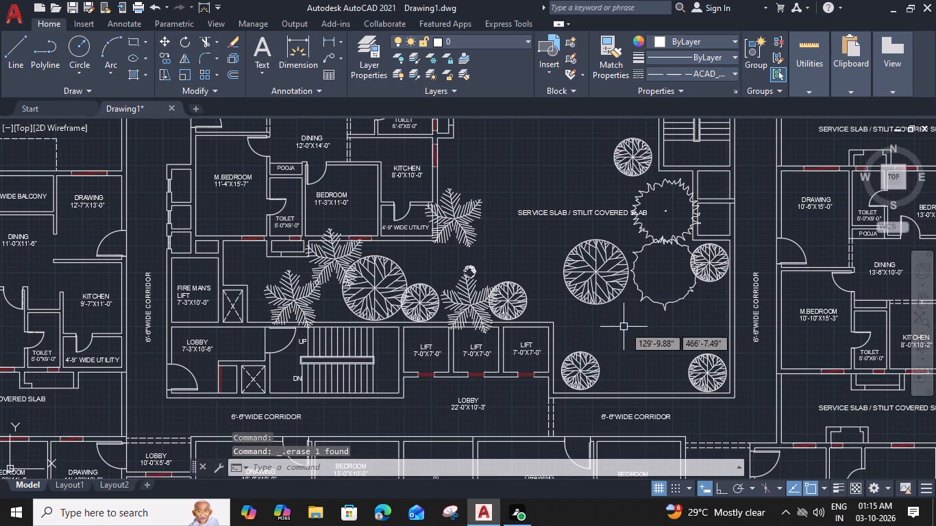
Scale the wavy-outline round tree south of the spiky tree down to well under half its size.
{"action": "left_click", "coordinate": [660, 293]}
{"action": "left_click", "coordinate": [635, 314]}
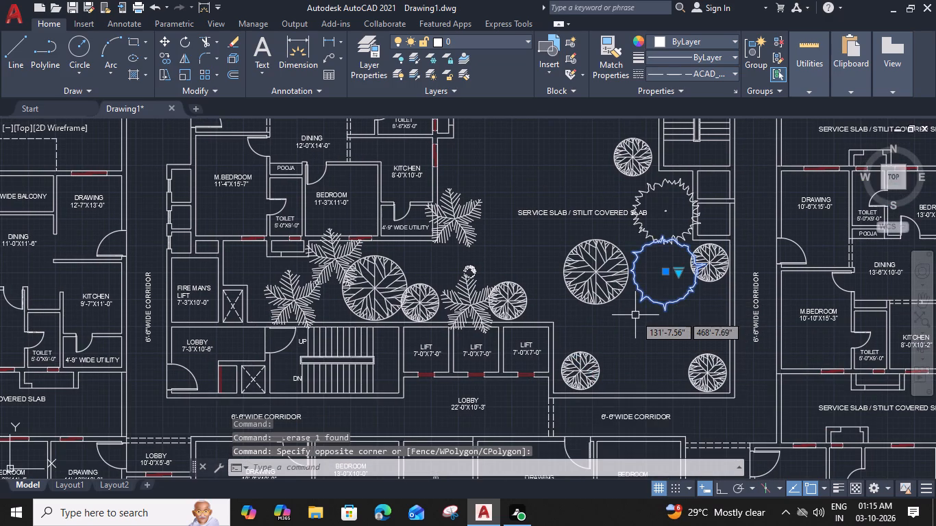
{"action": "key", "text": "s"}
{"action": "type", "text": "C"}
{"action": "key", "text": "space"}
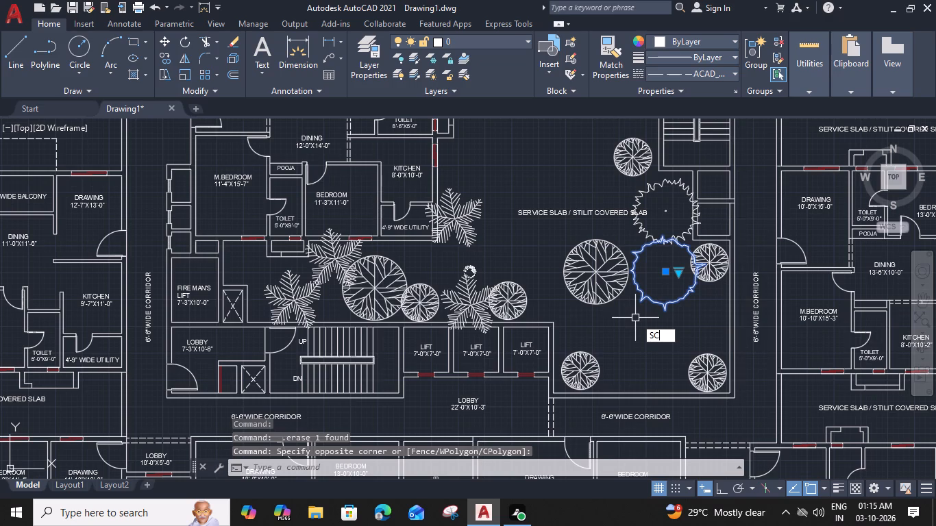
{"action": "left_click", "coordinate": [684, 249]}
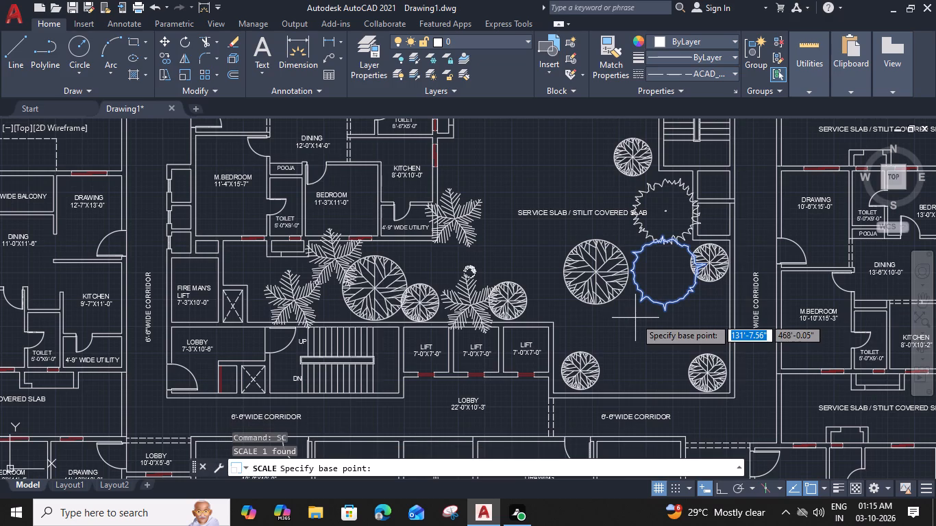
{"action": "left_click", "coordinate": [678, 272]}
Move the reduced wavy-outline tree to the slab's south edge, just west of the southeastern corner's radial-line tree.
{"action": "left_click", "coordinate": [678, 266]}
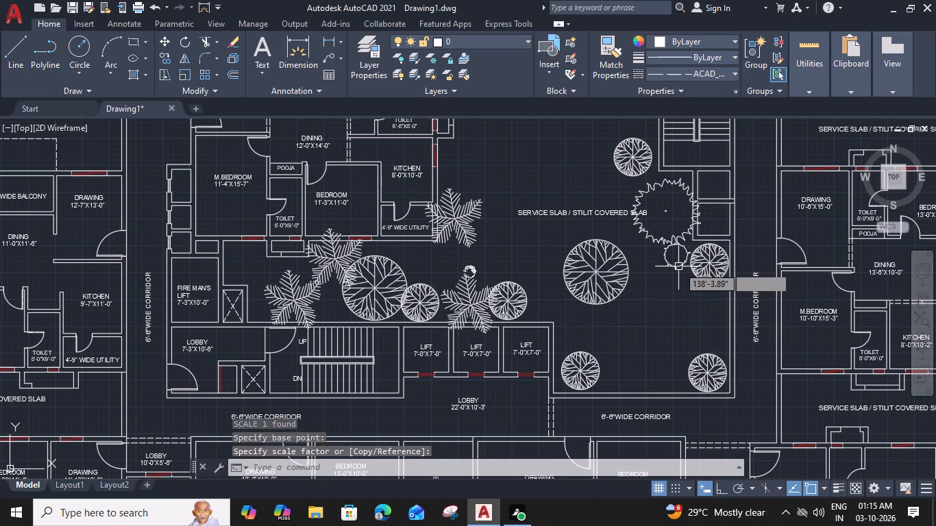
{"action": "type", "text": "M"}
{"action": "key", "text": "space"}
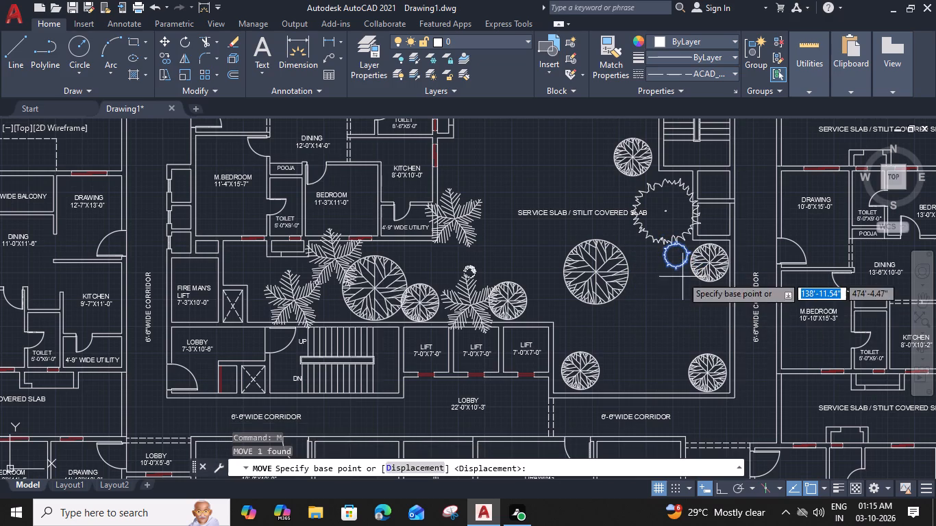
{"action": "left_click", "coordinate": [677, 268]}
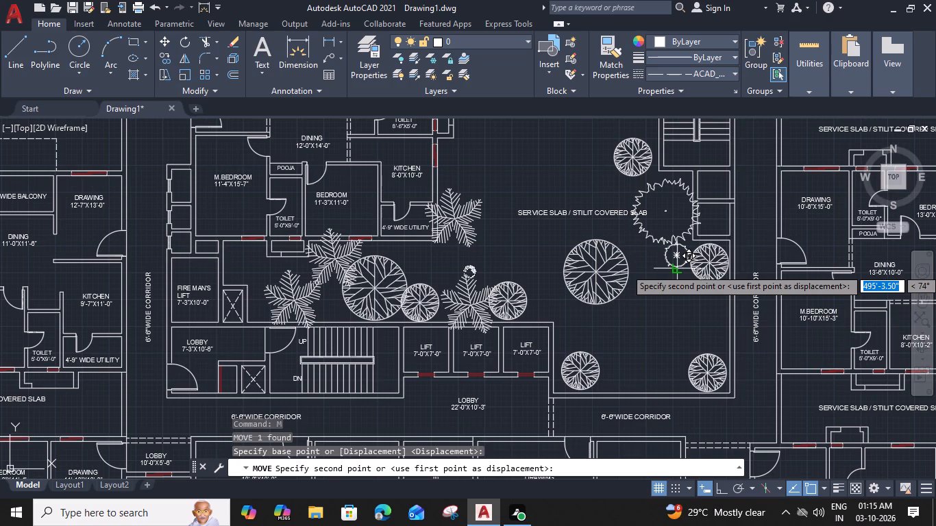
{"action": "left_click", "coordinate": [669, 388]}
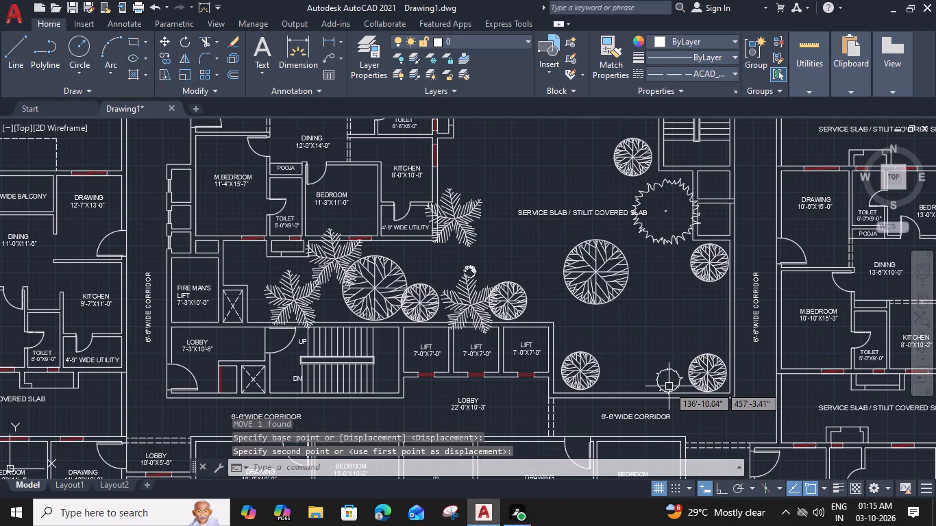
Copy the small wavy-outline tree to two spots by the radial-line tree east of the lifts: just east and just north of it.
{"action": "left_click", "coordinate": [656, 379]}
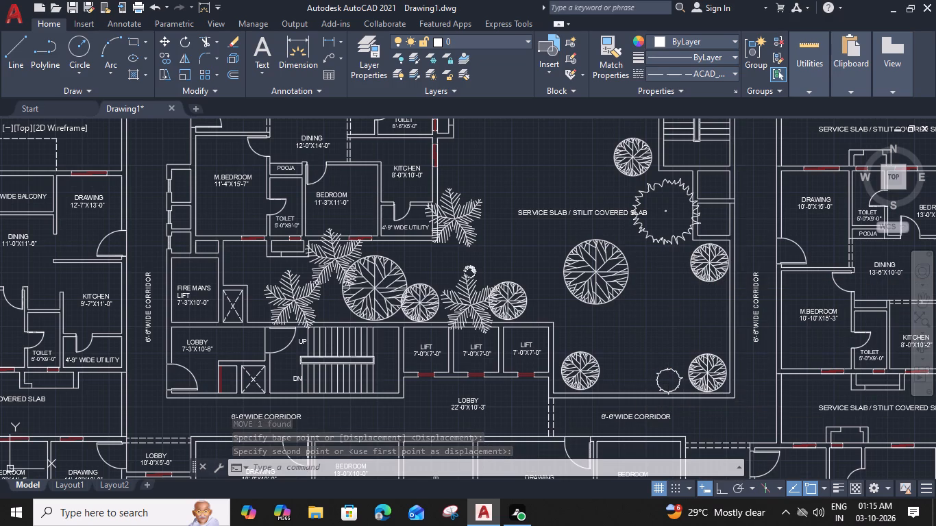
{"action": "type", "text": "CO"}
{"action": "key", "text": "space"}
{"action": "middle_click_drag", "start_coordinate": [644, 363], "coordinate": [642, 342]}
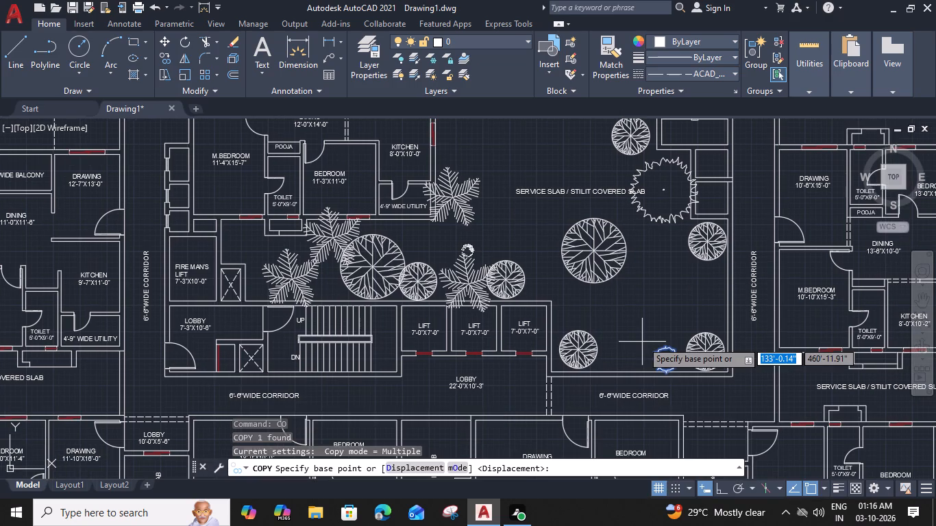
{"action": "left_click", "coordinate": [654, 359]}
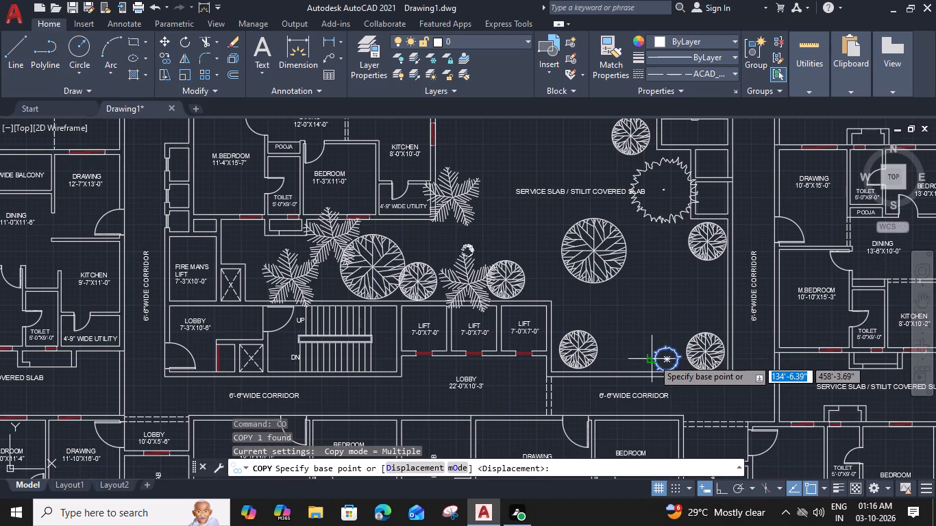
{"action": "scroll", "coordinate": [596, 359], "scroll_direction": "up", "scroll_amount": 3}
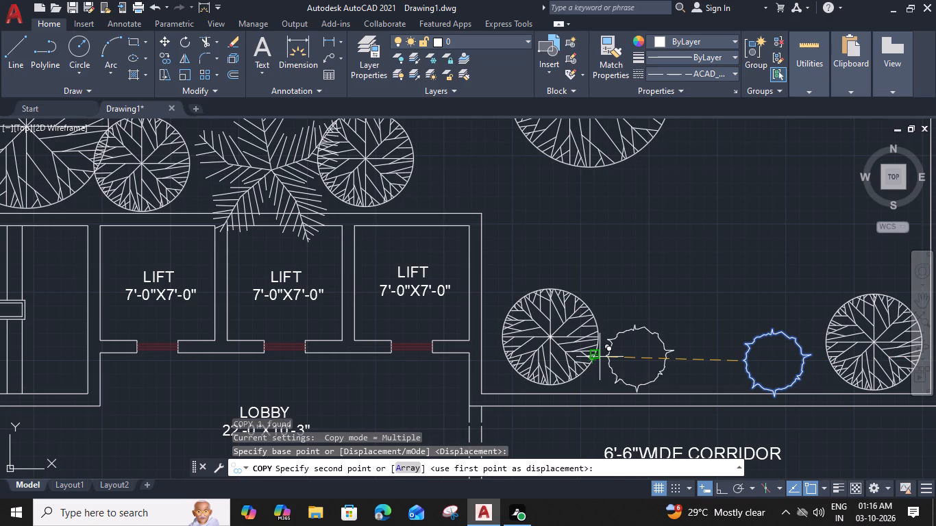
{"action": "left_click", "coordinate": [596, 357]}
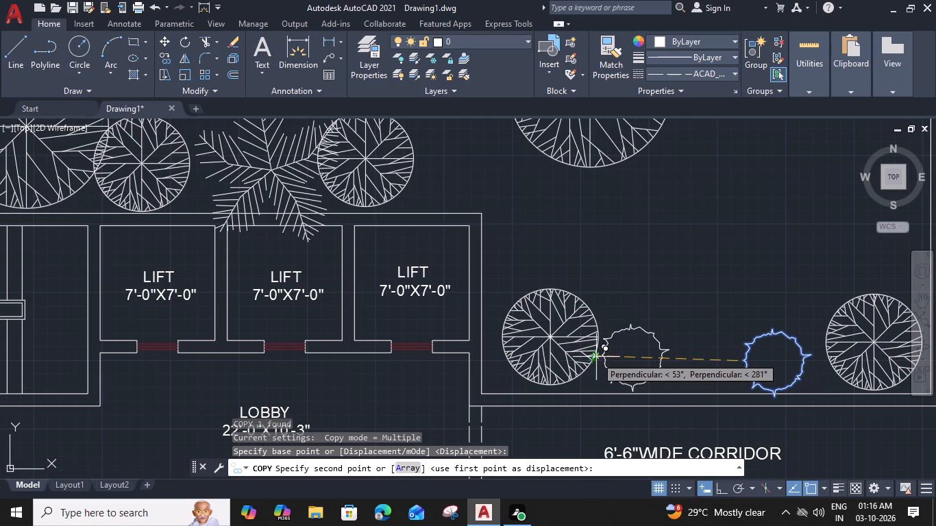
{"action": "left_click", "coordinate": [484, 261]}
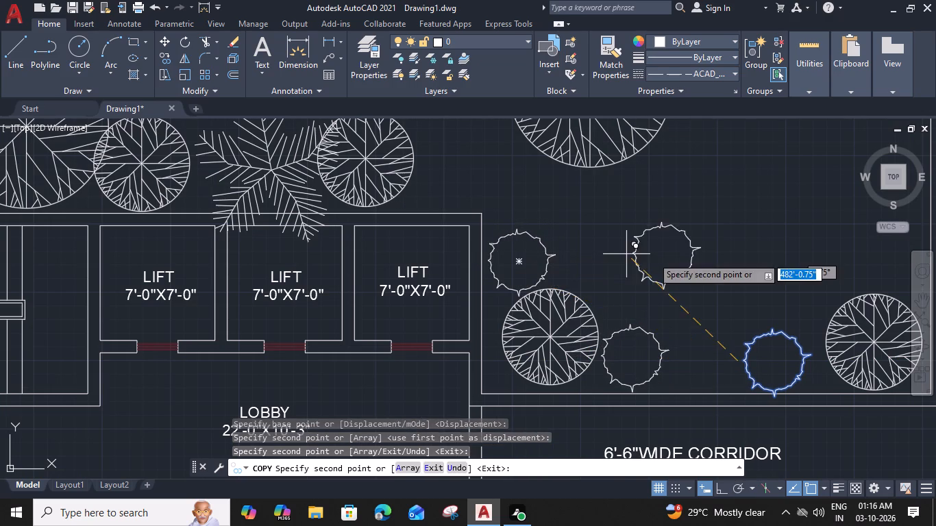
Place another copy of the small wavy-outline tree north of the stairs, between the palm and the large radial-line tree.
{"action": "middle_click_drag", "start_coordinate": [677, 262], "coordinate": [717, 299]}
{"action": "scroll", "coordinate": [532, 284], "scroll_direction": "down", "scroll_amount": 1}
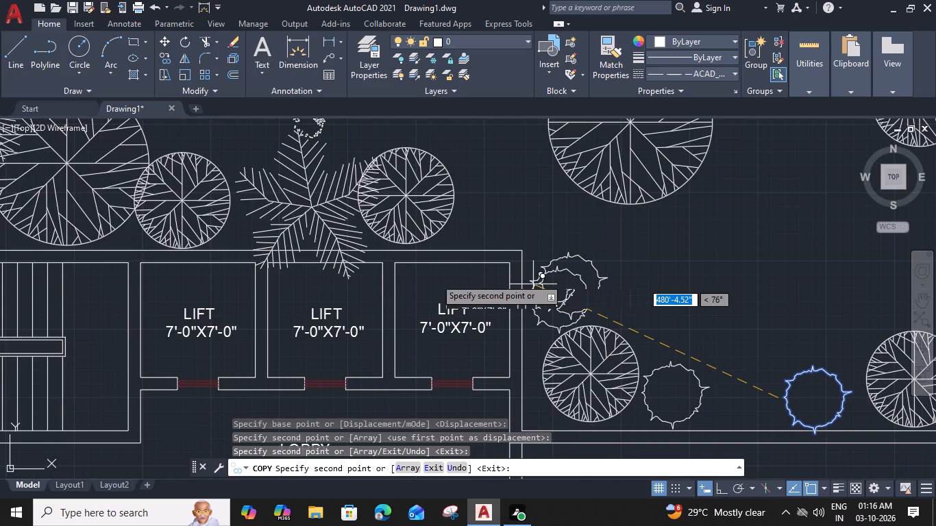
{"action": "middle_click_drag", "start_coordinate": [434, 277], "coordinate": [774, 277]}
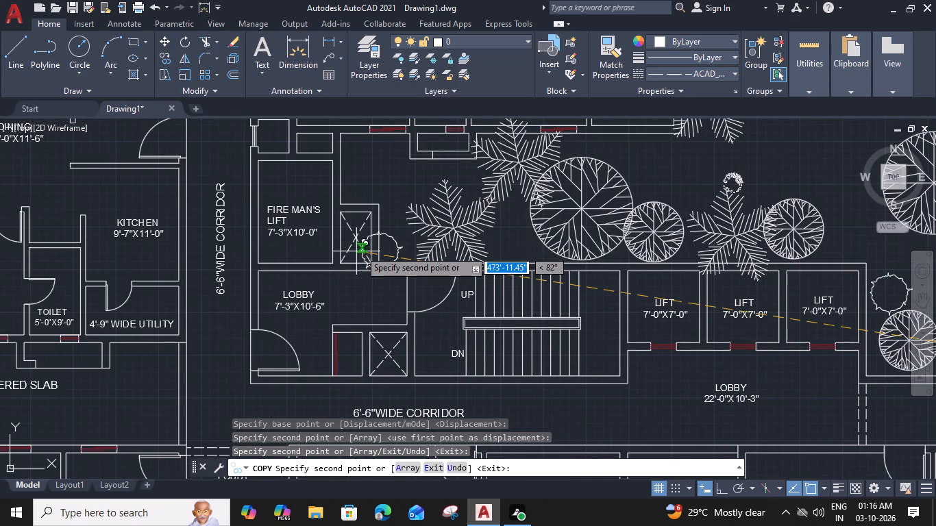
{"action": "scroll", "coordinate": [491, 236], "scroll_direction": "up", "scroll_amount": 2}
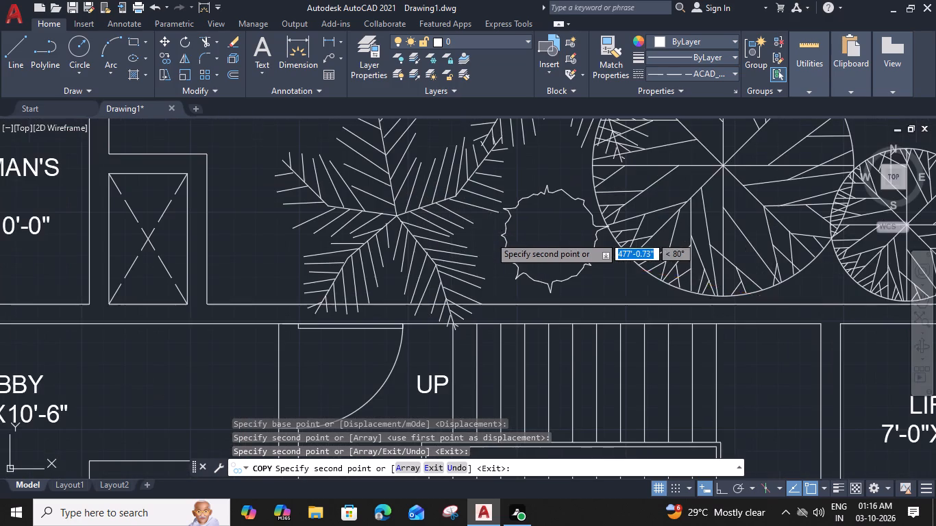
{"action": "left_click", "coordinate": [489, 246]}
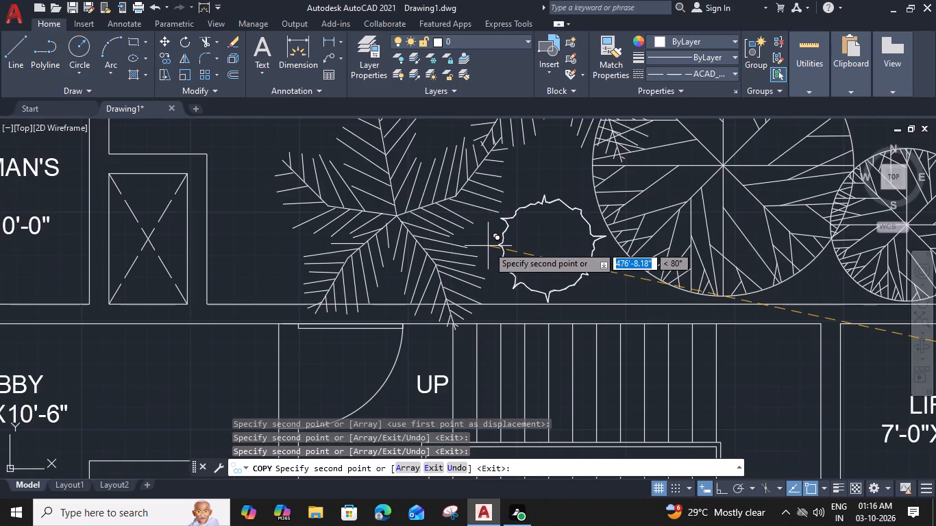
Place two more copies along the kitchen's east wall, one above the other north of the palm, and end the copying.
{"action": "scroll", "coordinate": [488, 245], "scroll_direction": "down", "scroll_amount": 2}
{"action": "middle_click_drag", "start_coordinate": [476, 245], "coordinate": [402, 292]}
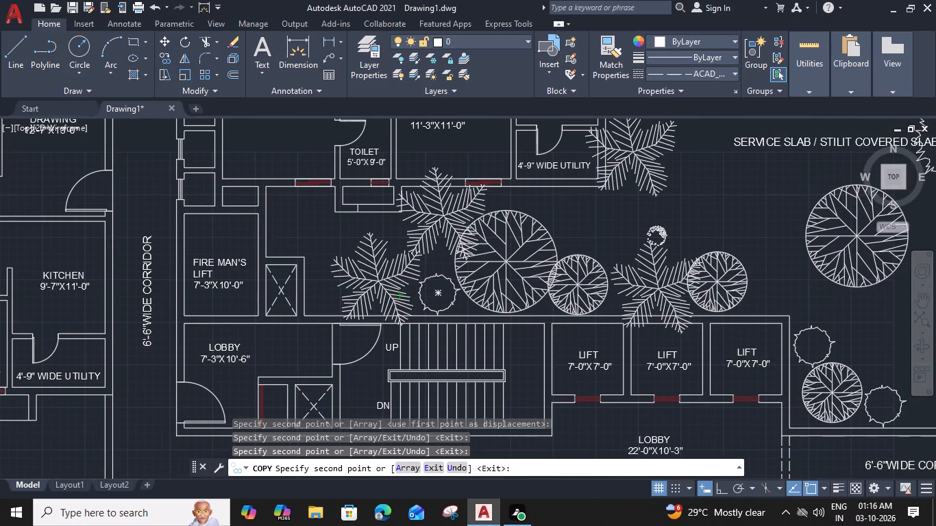
{"action": "middle_click_drag", "start_coordinate": [610, 214], "coordinate": [548, 290]}
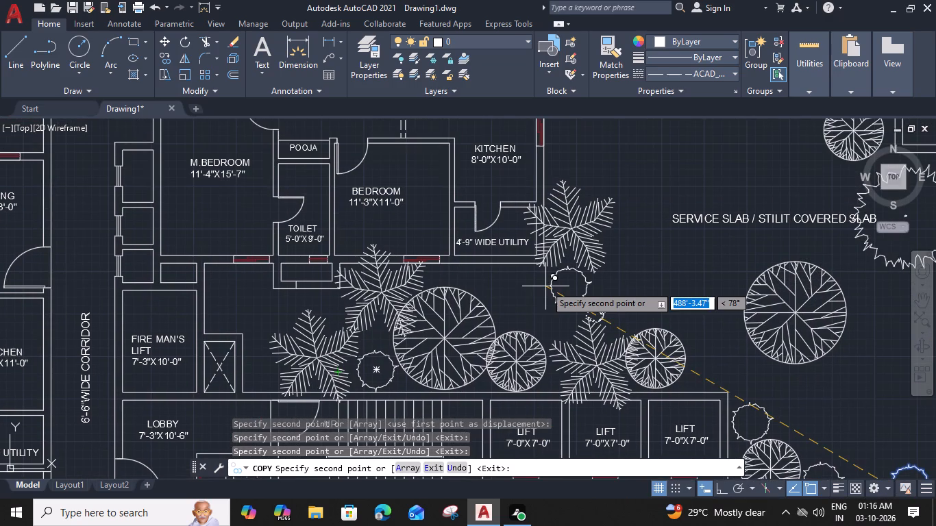
{"action": "middle_click_drag", "start_coordinate": [567, 228], "coordinate": [563, 242]}
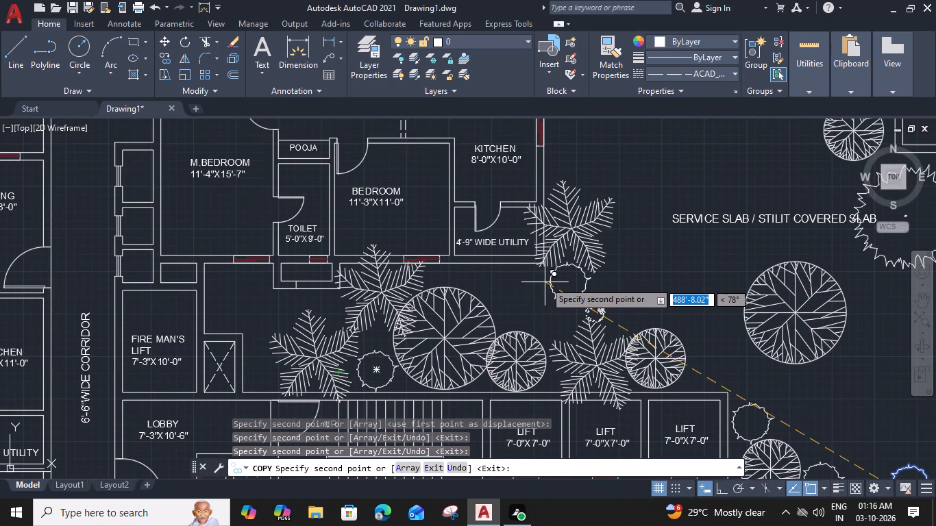
{"action": "middle_click_drag", "start_coordinate": [563, 242], "coordinate": [560, 288]}
{"action": "left_click", "coordinate": [547, 228]}
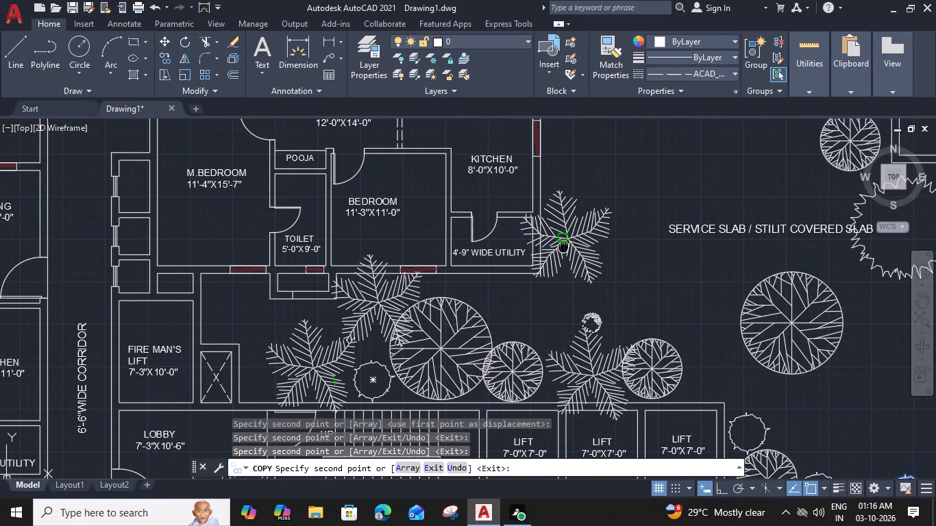
{"action": "left_click", "coordinate": [545, 193]}
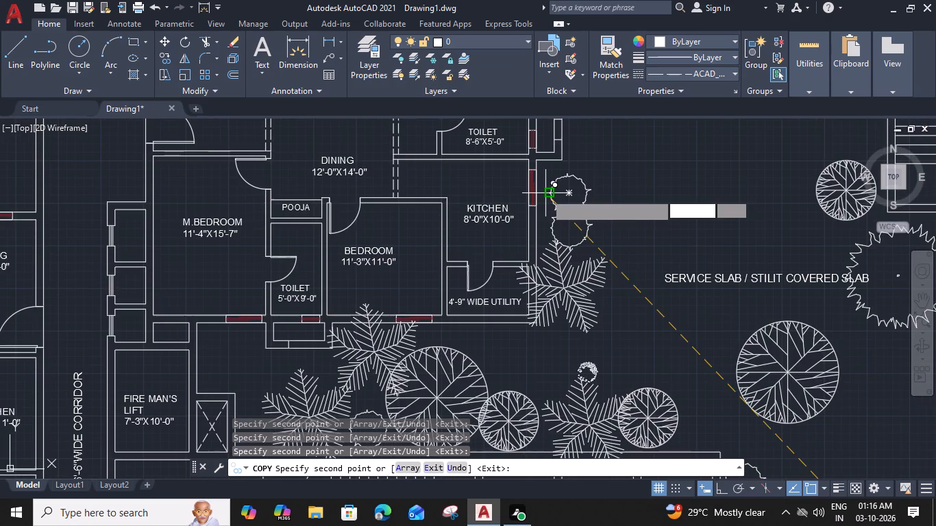
{"action": "middle_click_drag", "start_coordinate": [585, 197], "coordinate": [585, 296]}
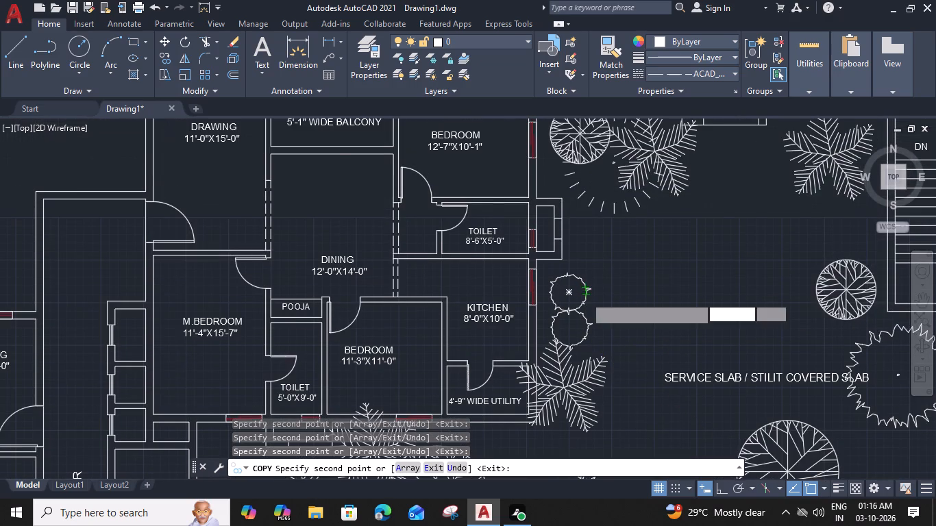
{"action": "middle_click_drag", "start_coordinate": [683, 219], "coordinate": [488, 236]}
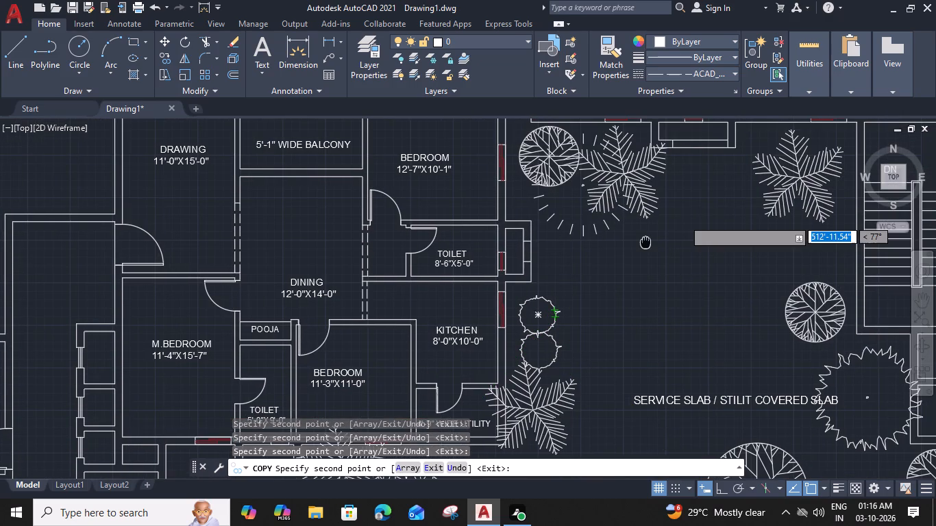
{"action": "key", "text": "Escape"}
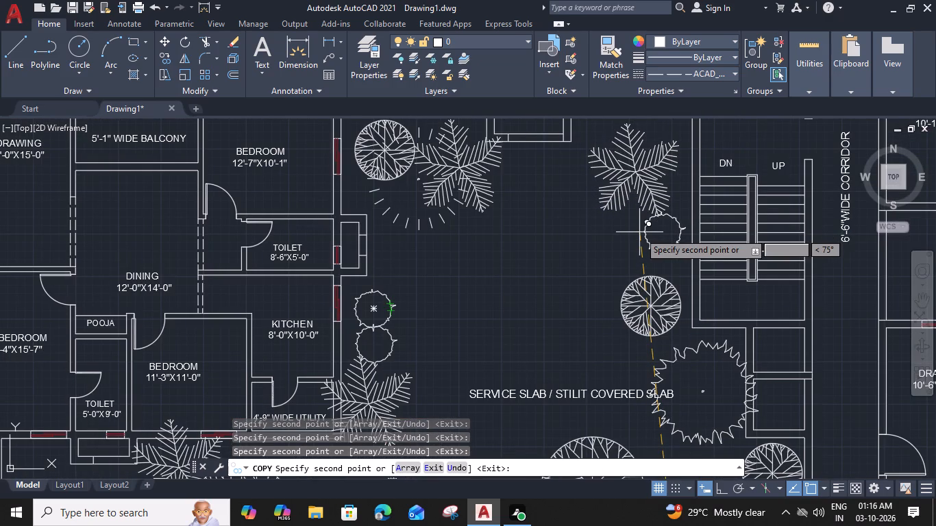
Scale the spiky-outline tree east of the service slab label down to well under half its size.
{"action": "left_click", "coordinate": [674, 360]}
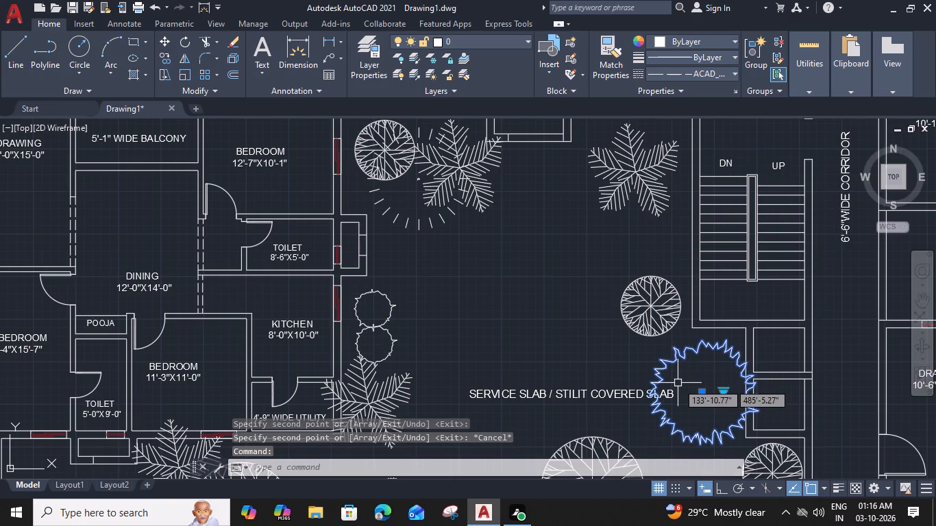
{"action": "type", "text": "SC"}
{"action": "key", "text": "space"}
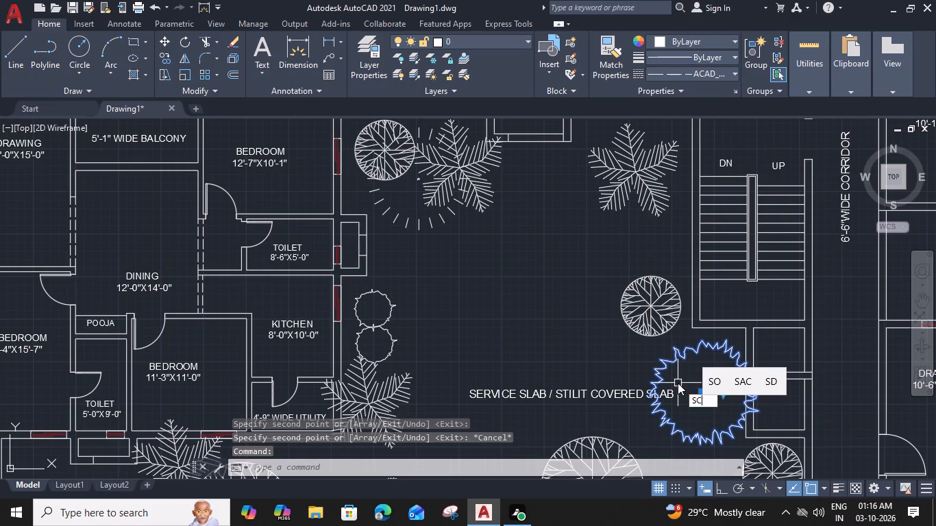
{"action": "middle_click_drag", "start_coordinate": [681, 384], "coordinate": [635, 291]}
{"action": "left_click", "coordinate": [677, 257]}
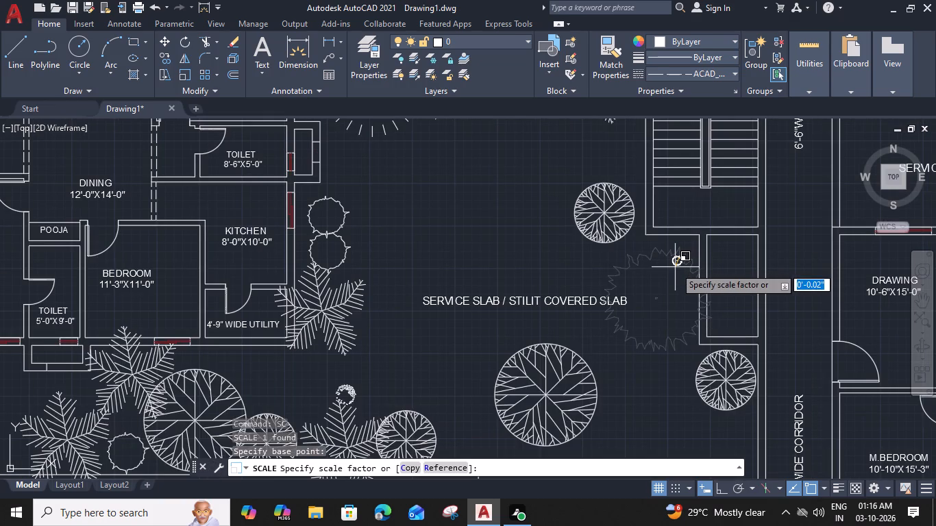
{"action": "left_click", "coordinate": [678, 299]}
{"action": "middle_click_drag", "start_coordinate": [662, 345], "coordinate": [645, 296]}
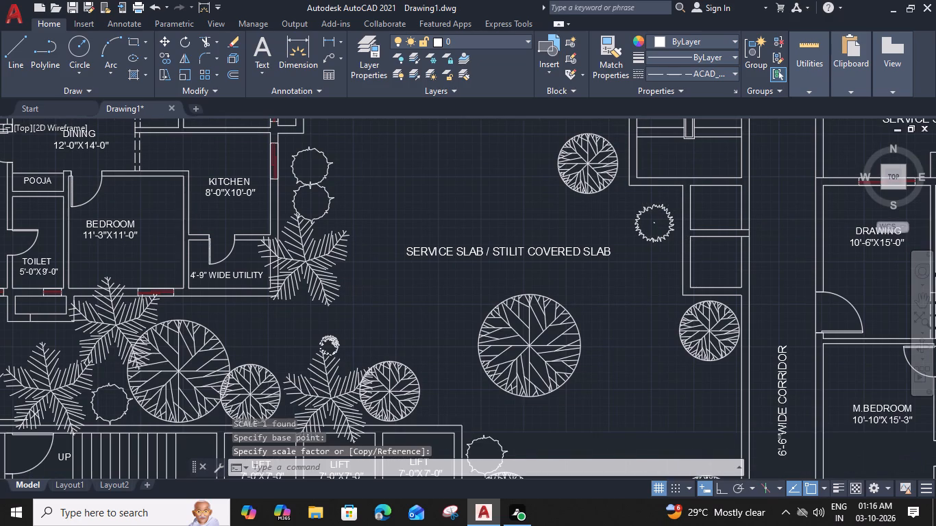
Erase the large radial-line tree south of the service slab label.
{"action": "left_click", "coordinate": [580, 330]}
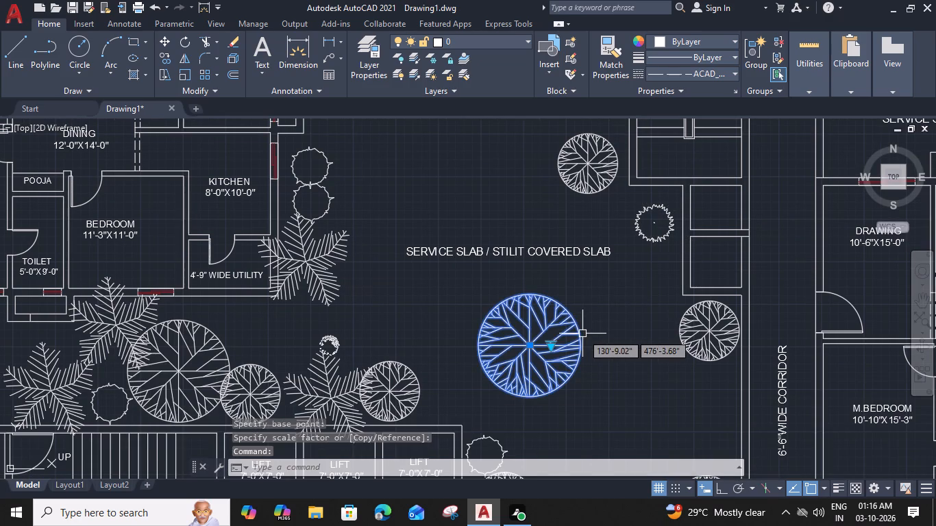
{"action": "key", "text": "Delete"}
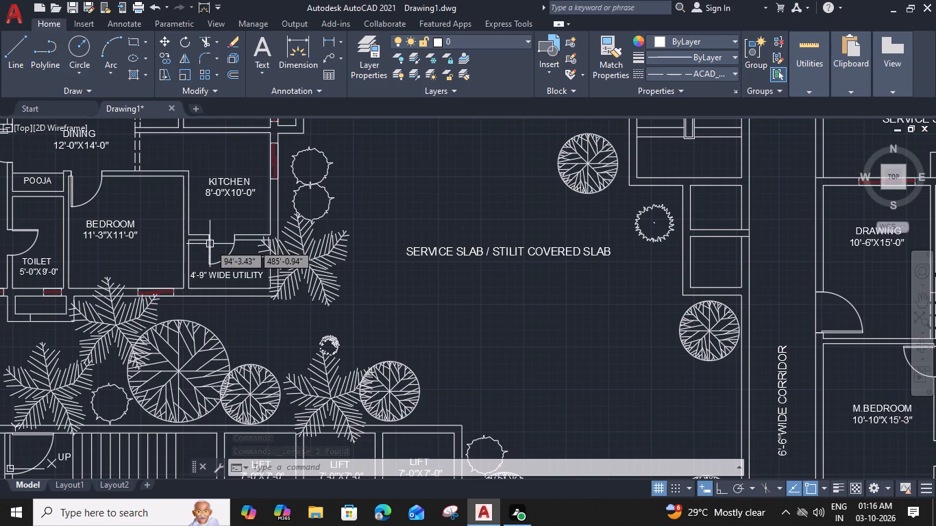
Scale the palm south of the 11'-3"x11'-0" bedroom down to about a quarter of its size.
{"action": "middle_click_drag", "start_coordinate": [664, 316], "coordinate": [669, 275]}
{"action": "scroll", "coordinate": [668, 277], "scroll_direction": "down", "scroll_amount": 2}
{"action": "middle_click_drag", "start_coordinate": [662, 288], "coordinate": [610, 267]}
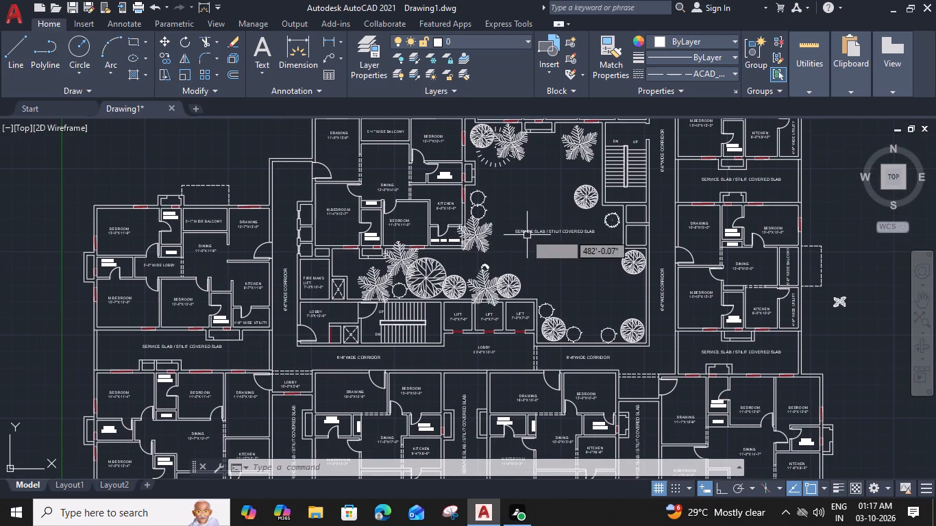
{"action": "left_click", "coordinate": [395, 264]}
{"action": "scroll", "coordinate": [395, 264], "scroll_direction": "up", "scroll_amount": 3}
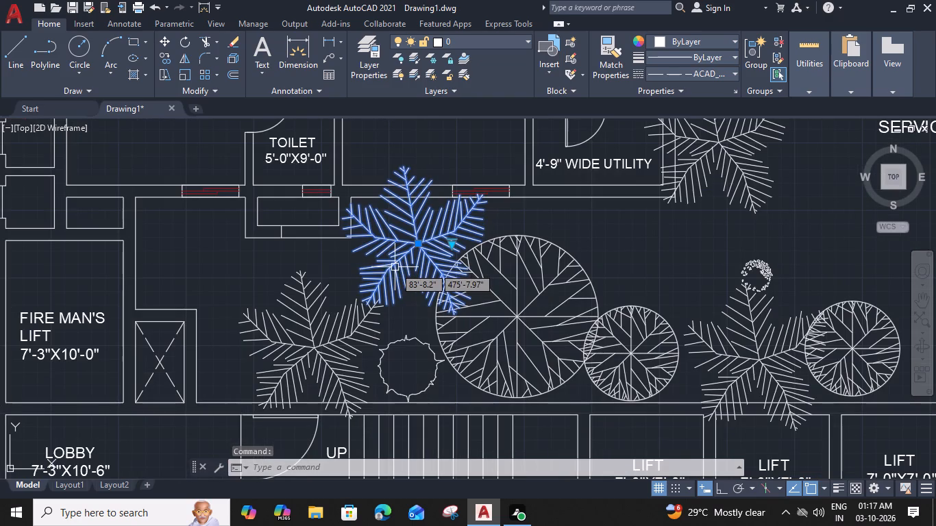
{"action": "type", "text": "SC"}
{"action": "key", "text": "space"}
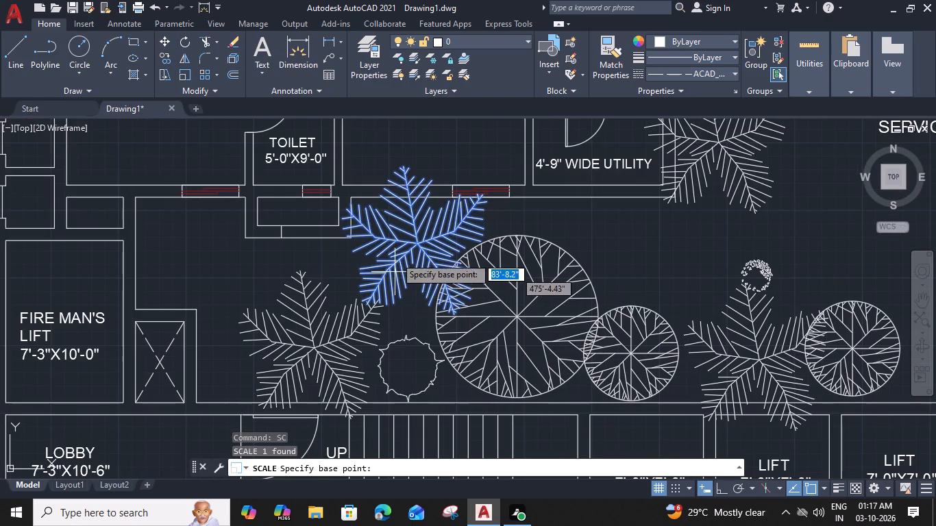
{"action": "left_click", "coordinate": [396, 295]}
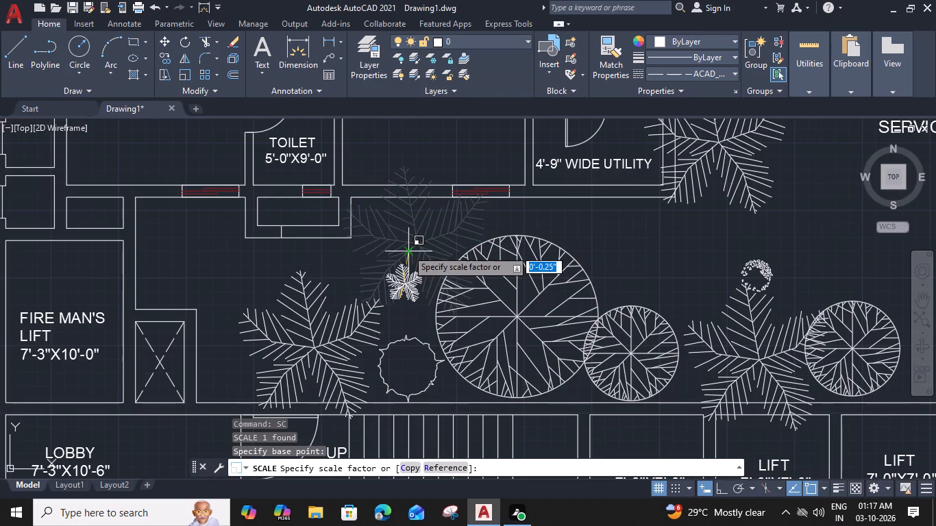
{"action": "left_click", "coordinate": [407, 249]}
Move the reduced palm up against the bedroom's south wall, just east of the toilet's projecting ledge.
{"action": "left_click", "coordinate": [404, 272]}
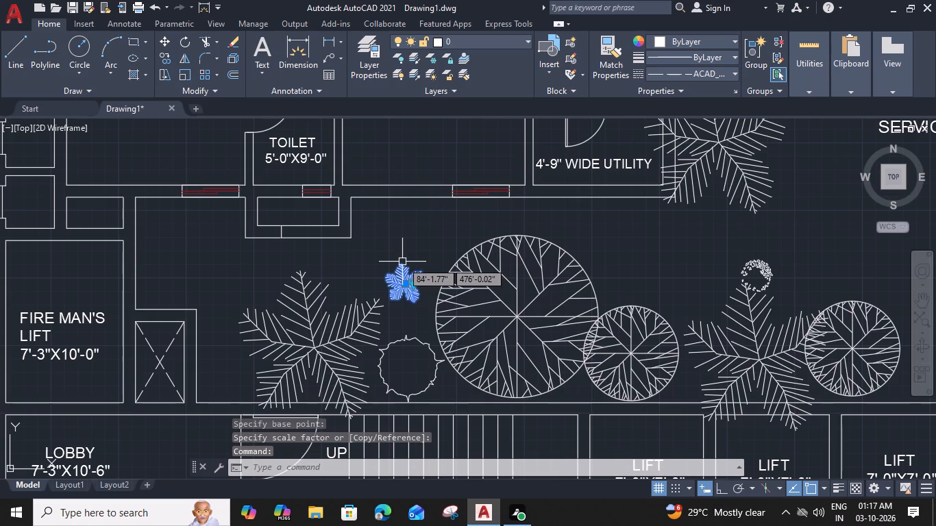
{"action": "key", "text": "m"}
{"action": "key", "text": "space"}
{"action": "left_click", "coordinate": [404, 262]}
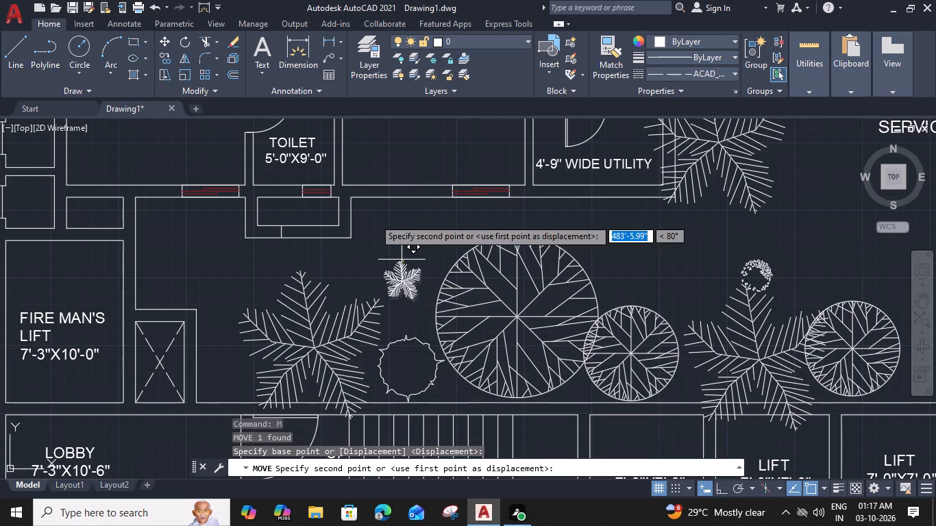
{"action": "left_click", "coordinate": [375, 202]}
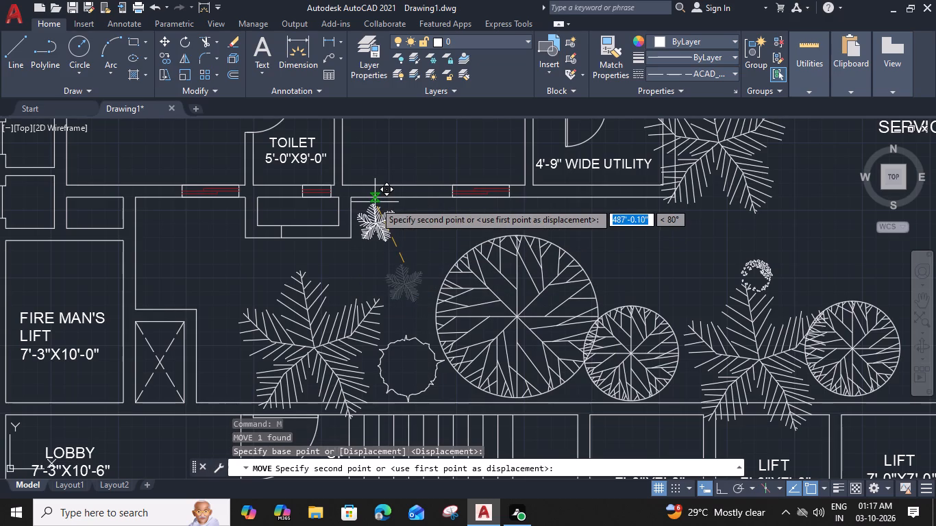
Copy the small palm five times eastward in an evenly spaced row along the bedroom and utility south wall.
{"action": "left_click", "coordinate": [382, 217]}
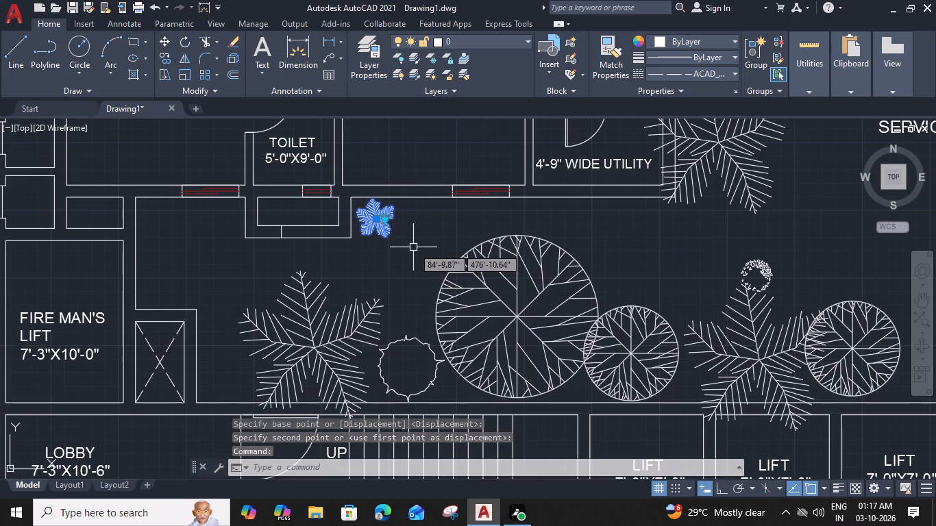
{"action": "type", "text": "CO"}
{"action": "key", "text": "space"}
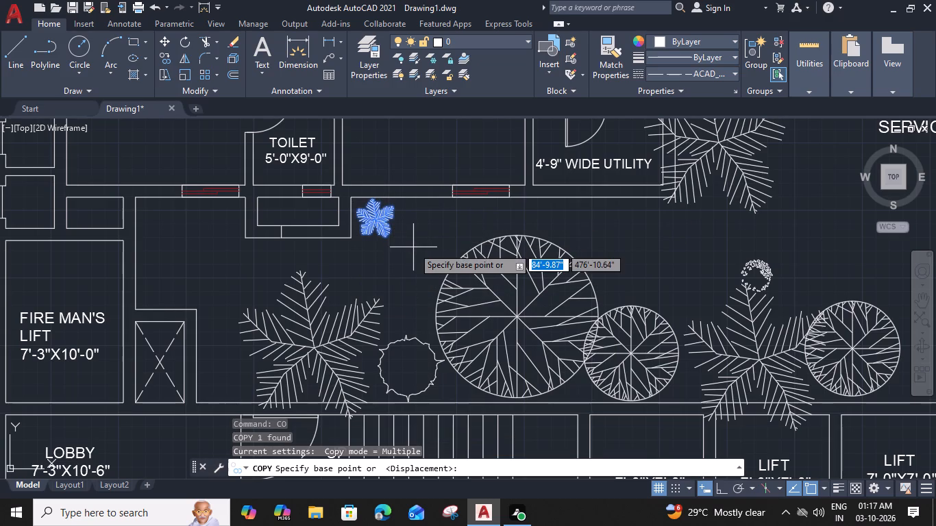
{"action": "left_click", "coordinate": [395, 234]}
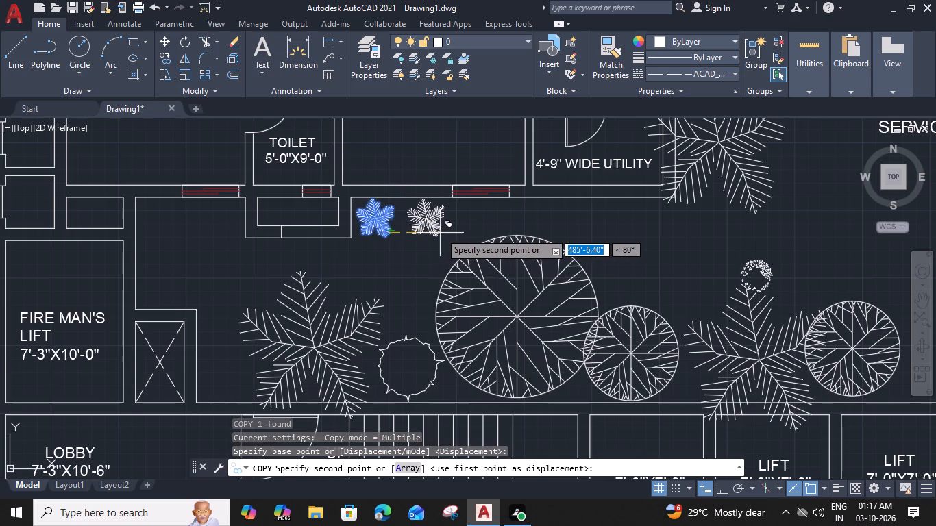
{"action": "left_click", "coordinate": [439, 231]}
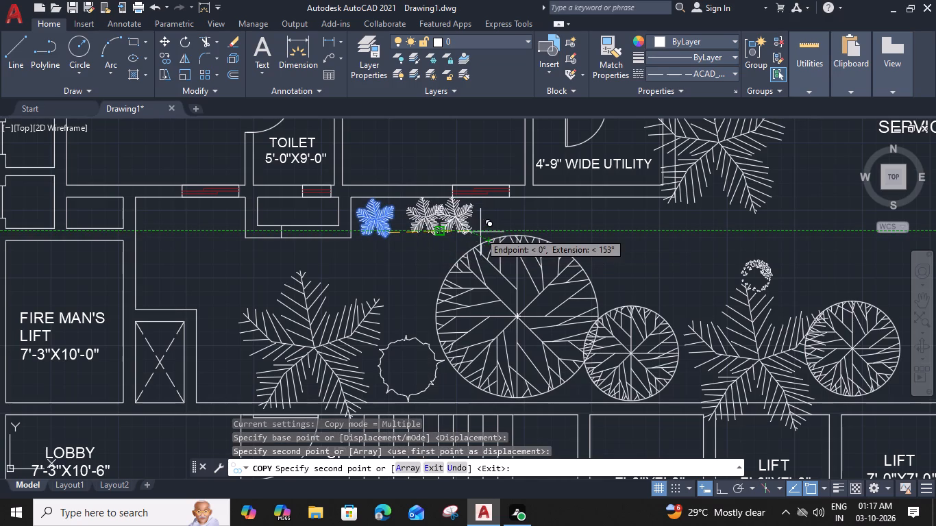
{"action": "left_click", "coordinate": [495, 231]}
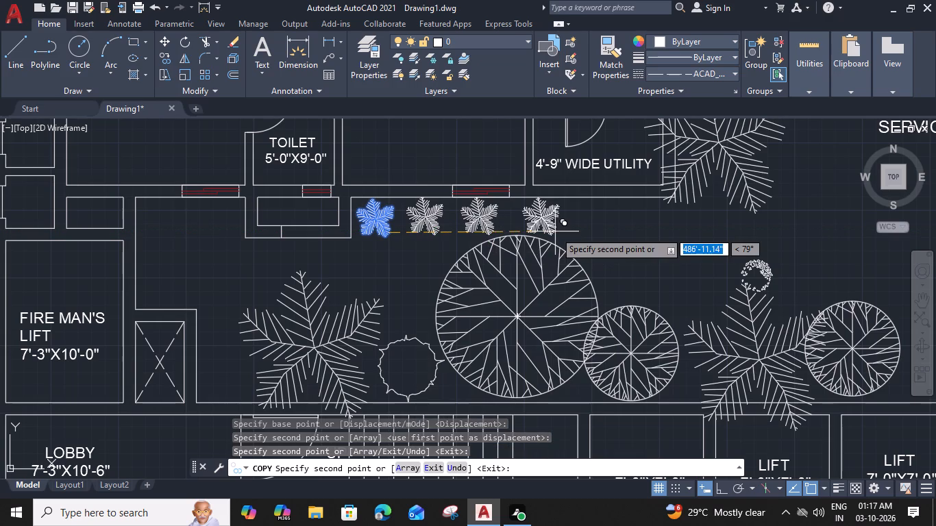
{"action": "left_click", "coordinate": [554, 230]}
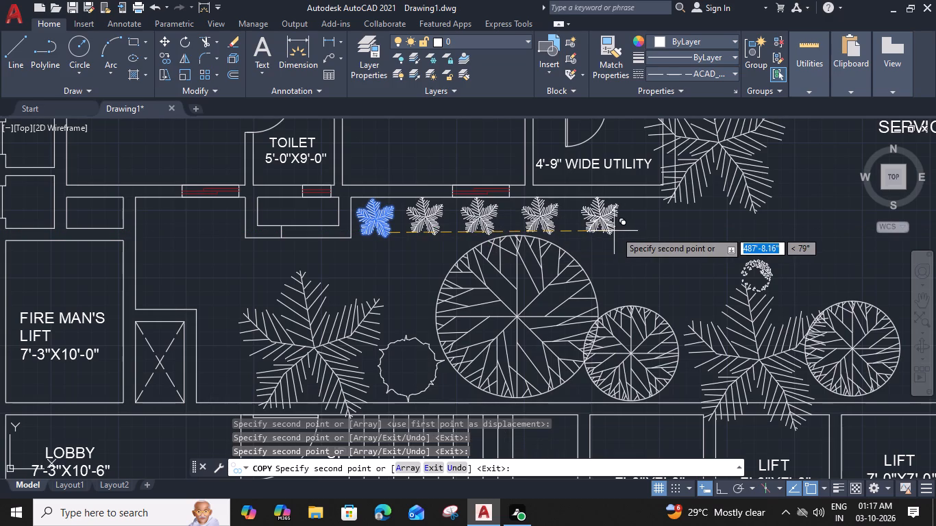
{"action": "left_click", "coordinate": [615, 231]}
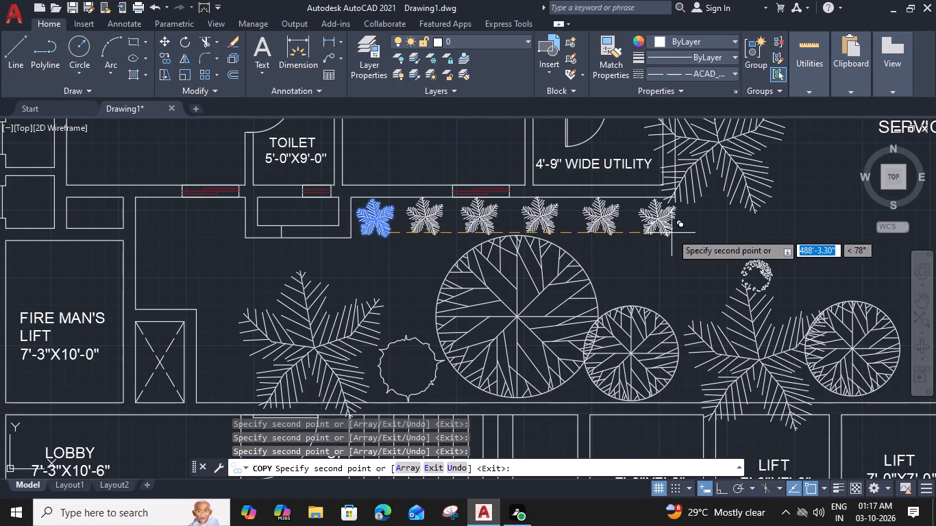
{"action": "left_click", "coordinate": [672, 233]}
{"action": "key", "text": "Escape"}
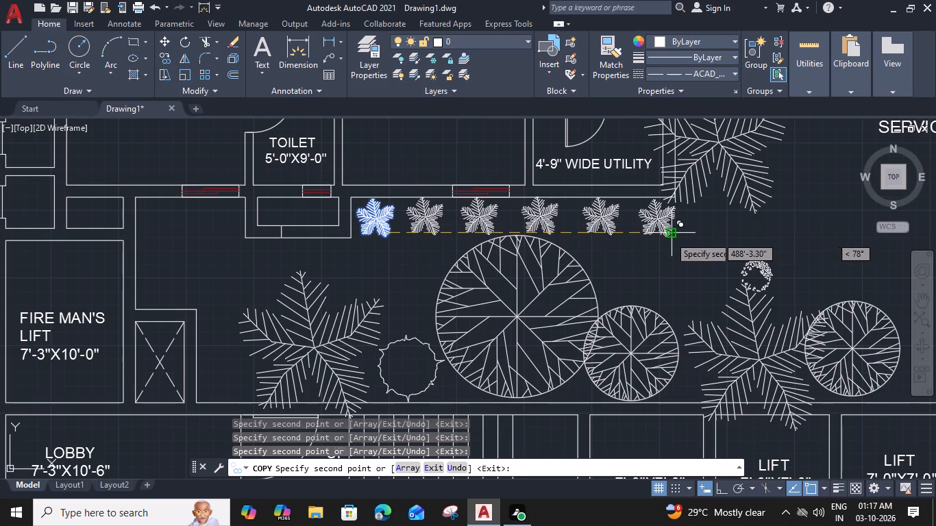
Scale the large palm at the utility's east wall down to about 0.38 of its size.
{"action": "scroll", "coordinate": [645, 274], "scroll_direction": "down", "scroll_amount": 1}
{"action": "middle_click_drag", "start_coordinate": [644, 275], "coordinate": [578, 289]}
{"action": "left_click", "coordinate": [620, 218]}
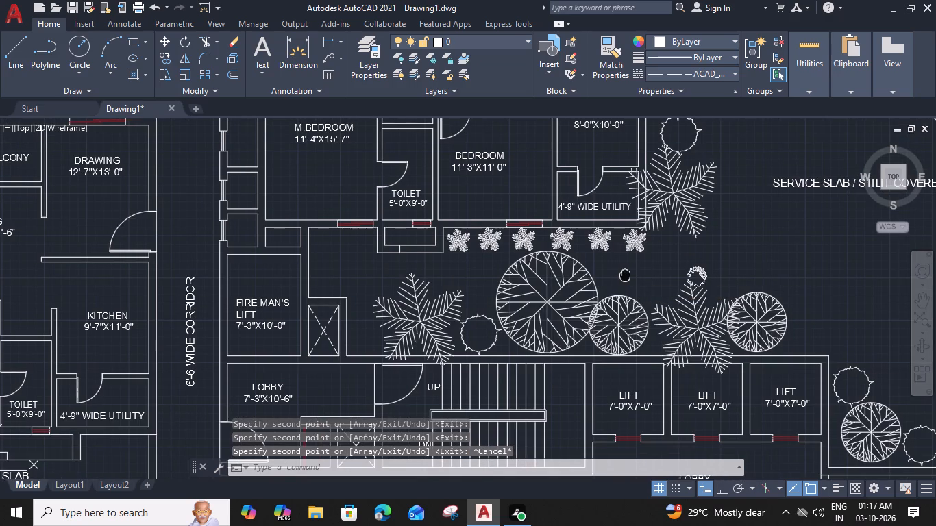
{"action": "middle_click_drag", "start_coordinate": [682, 215], "coordinate": [656, 242]}
{"action": "key", "text": "s"}
{"action": "key", "text": "c"}
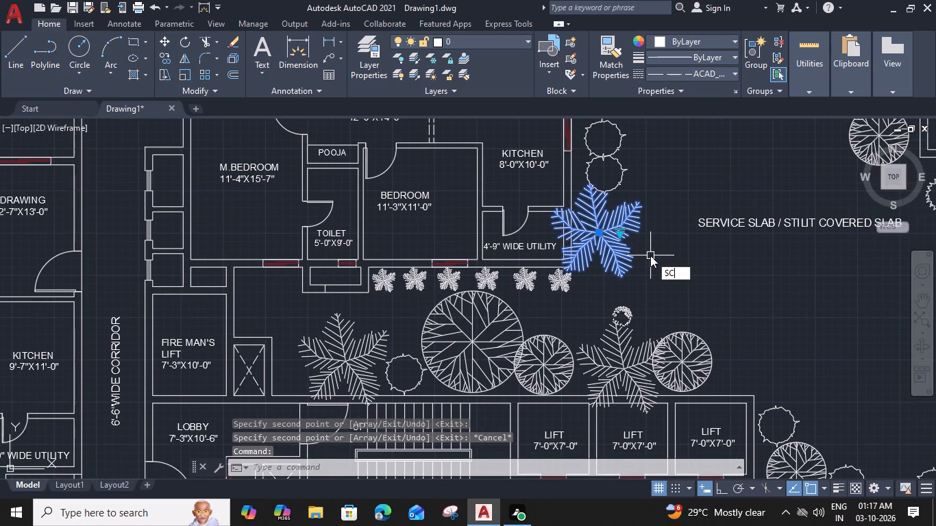
{"action": "key", "text": "space"}
{"action": "left_click", "coordinate": [627, 266]}
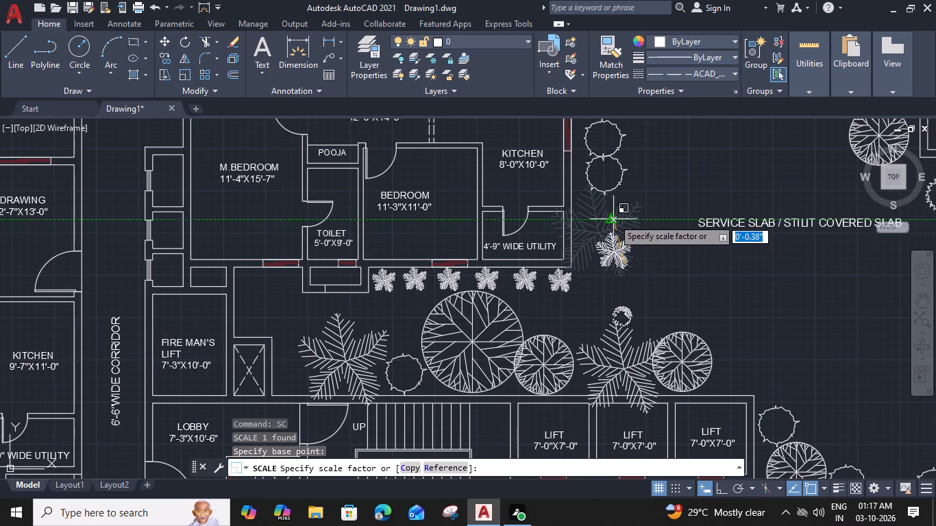
{"action": "left_click", "coordinate": [613, 218]}
Move the reduced palm west so it sits close to the utility's east wall.
{"action": "scroll", "coordinate": [614, 253], "scroll_direction": "up", "scroll_amount": 2}
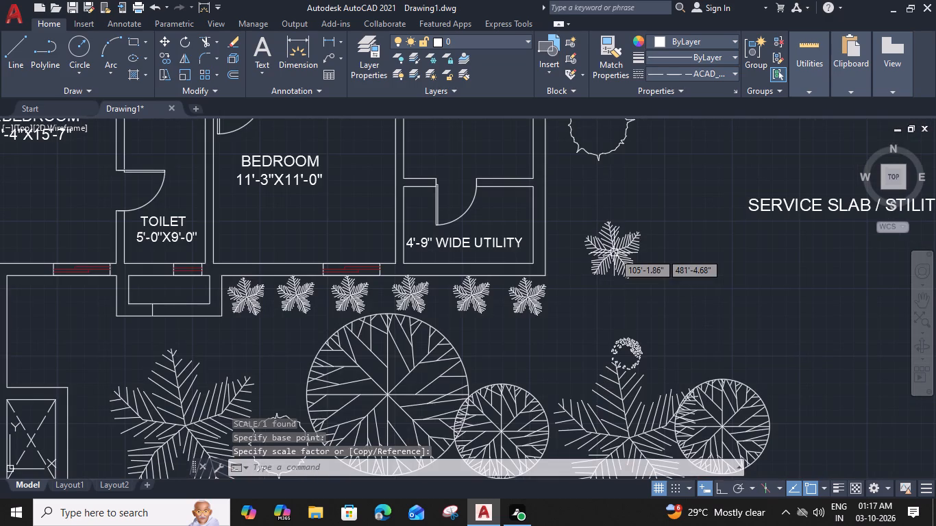
{"action": "left_click", "coordinate": [608, 258]}
{"action": "key", "text": "m"}
{"action": "key", "text": "space"}
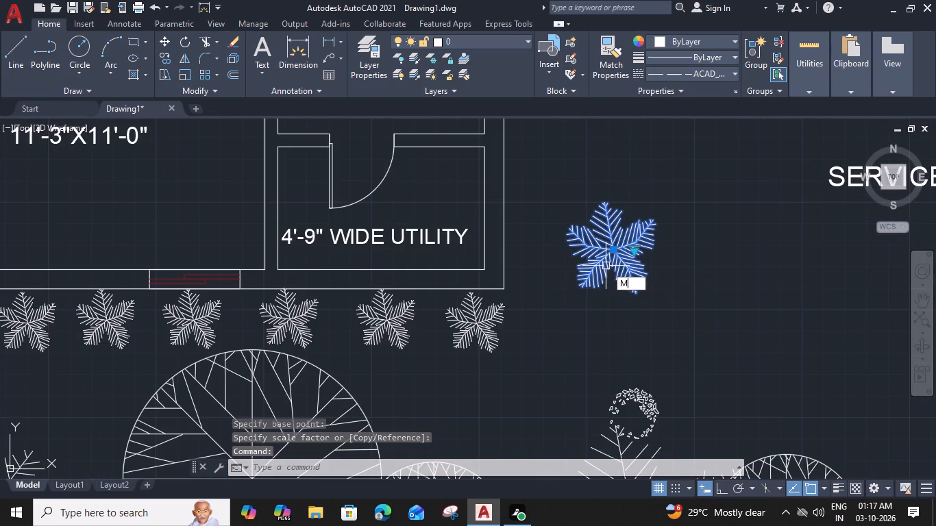
{"action": "left_click", "coordinate": [574, 231]}
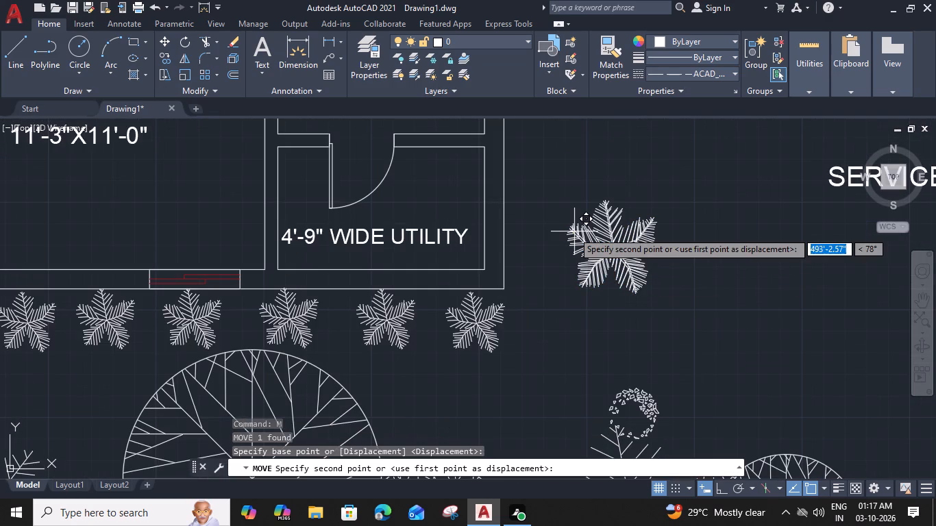
{"action": "left_click", "coordinate": [521, 229]}
Erase the lower of the two wavy-outline trees along the kitchen's east wall.
{"action": "scroll", "coordinate": [565, 232], "scroll_direction": "down", "scroll_amount": 2}
{"action": "middle_click_drag", "start_coordinate": [565, 233], "coordinate": [558, 259]}
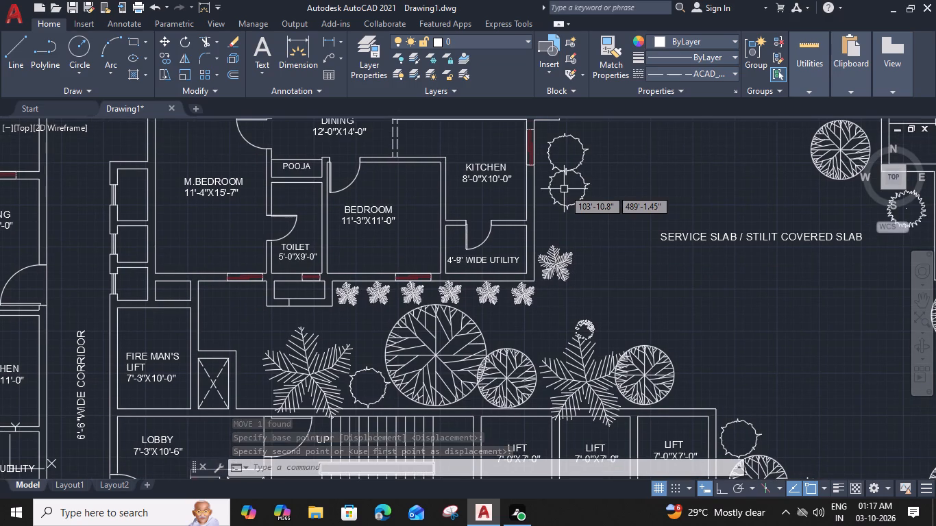
{"action": "middle_click_drag", "start_coordinate": [560, 203], "coordinate": [545, 221]}
{"action": "left_click", "coordinate": [563, 222]}
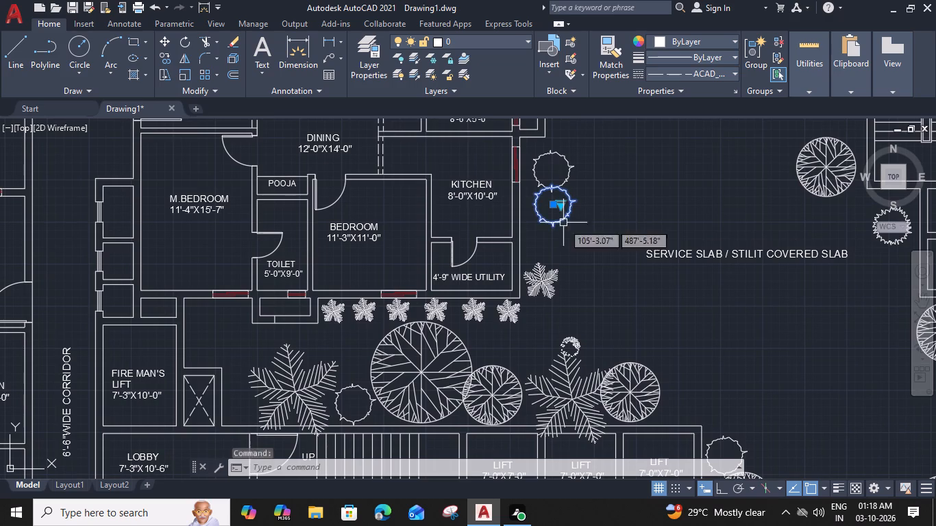
{"action": "key", "text": "Delete"}
Copy the utility-side palm northward twice, once near the utility's north end and once beside the kitchen's east window.
{"action": "left_click", "coordinate": [550, 281]}
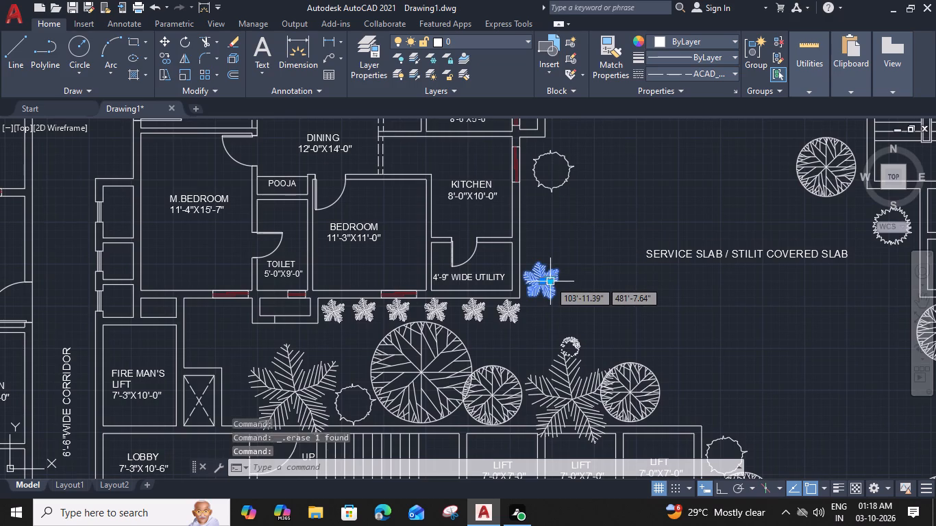
{"action": "key", "text": "c"}
{"action": "type", "text": "O"}
{"action": "key", "text": "space"}
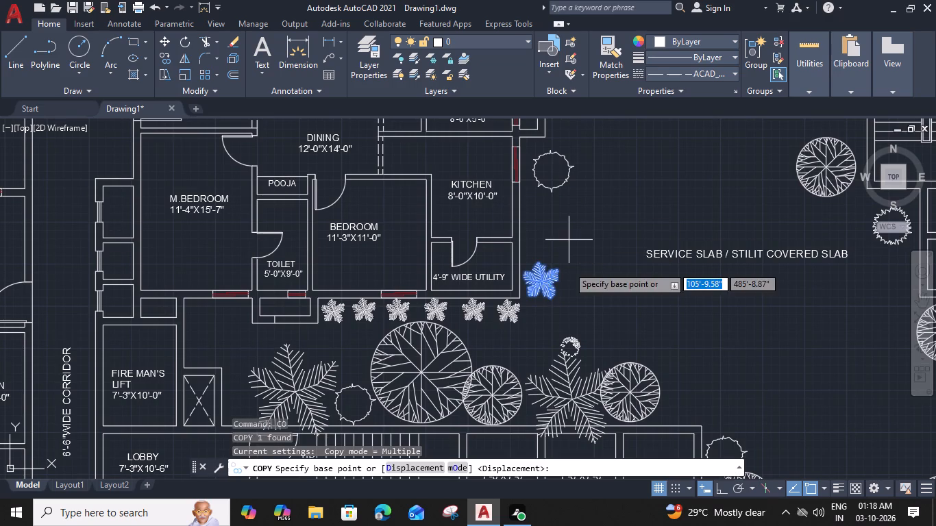
{"action": "left_click", "coordinate": [563, 271]}
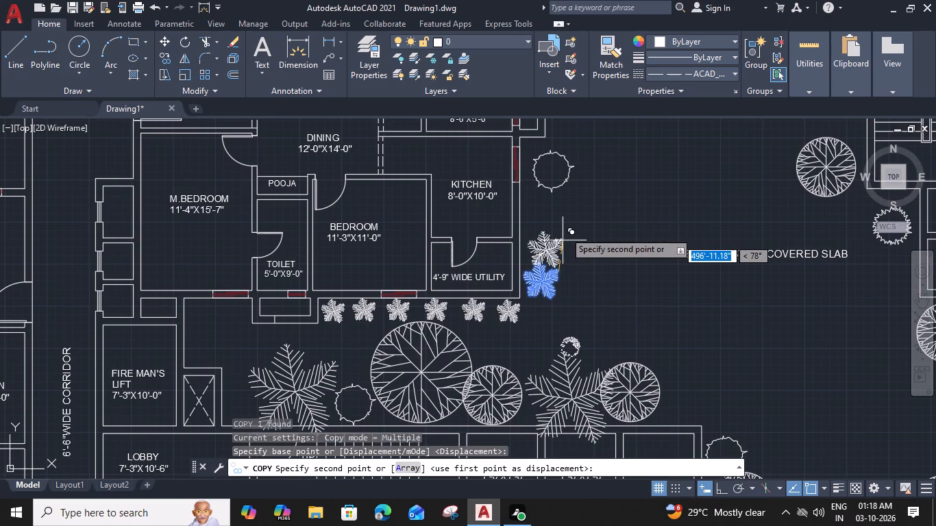
{"action": "left_click", "coordinate": [559, 225]}
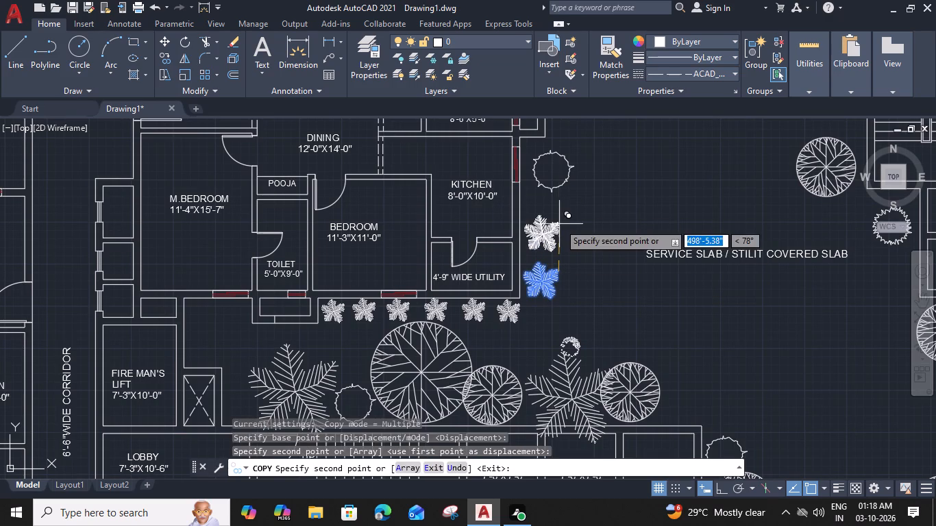
{"action": "middle_click_drag", "start_coordinate": [559, 199], "coordinate": [558, 239]}
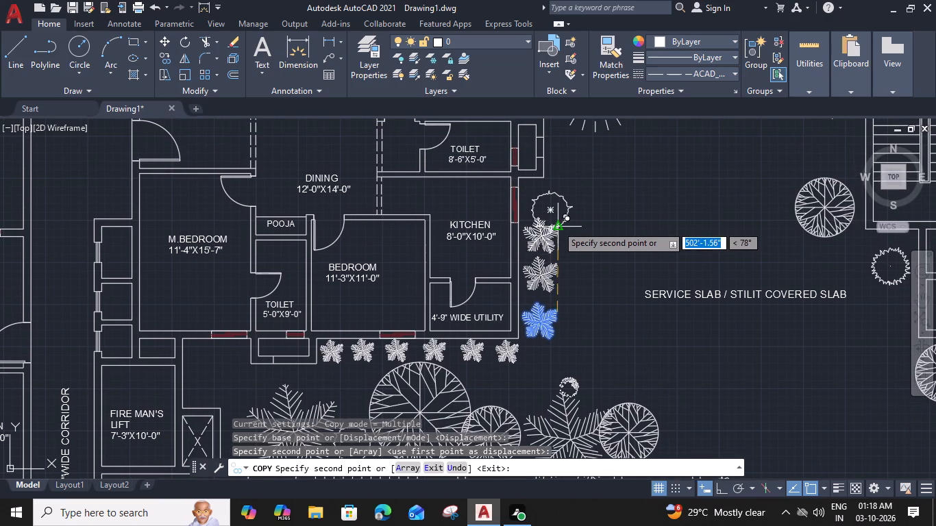
{"action": "left_click", "coordinate": [556, 191]}
{"action": "key", "text": "Escape"}
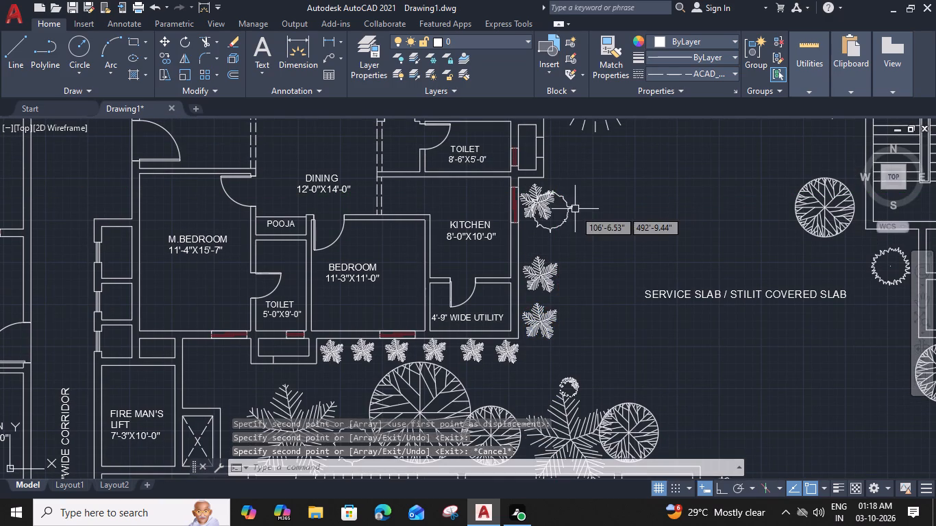
Erase the middle of the three small palms along the kitchen and utility east wall.
{"action": "left_click", "coordinate": [554, 273]}
{"action": "key", "text": "Delete"}
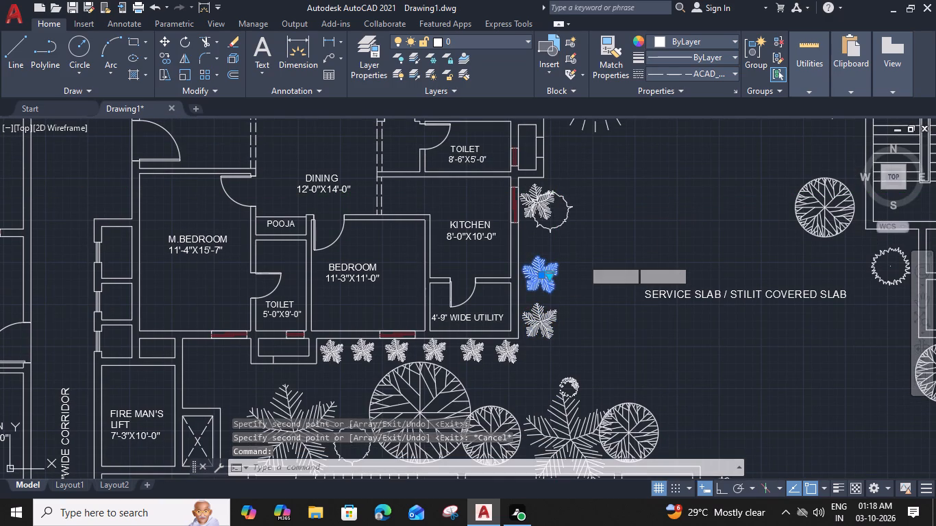
Move the wavy-outline tree by the kitchen's east wall south into the gap between the two small palms.
{"action": "left_click", "coordinate": [550, 227]}
{"action": "type", "text": "M"}
{"action": "key", "text": "space"}
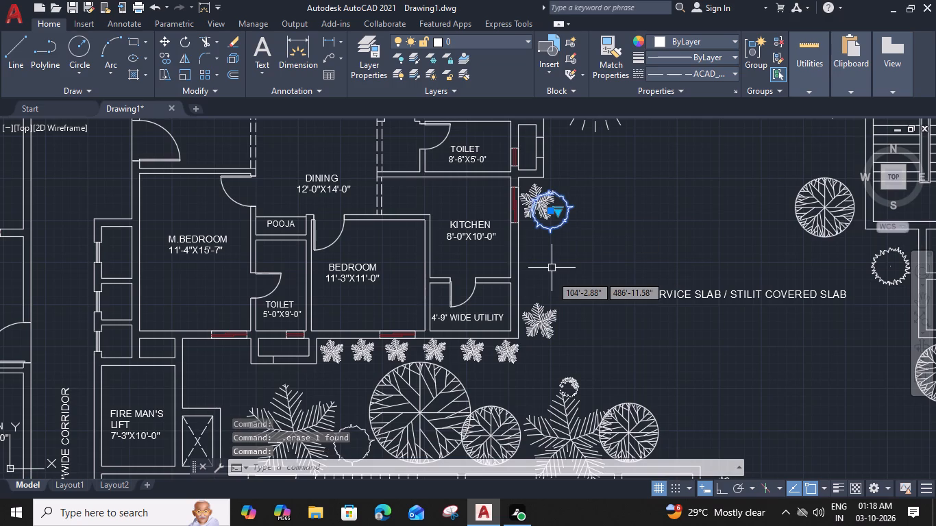
{"action": "left_click", "coordinate": [554, 236]}
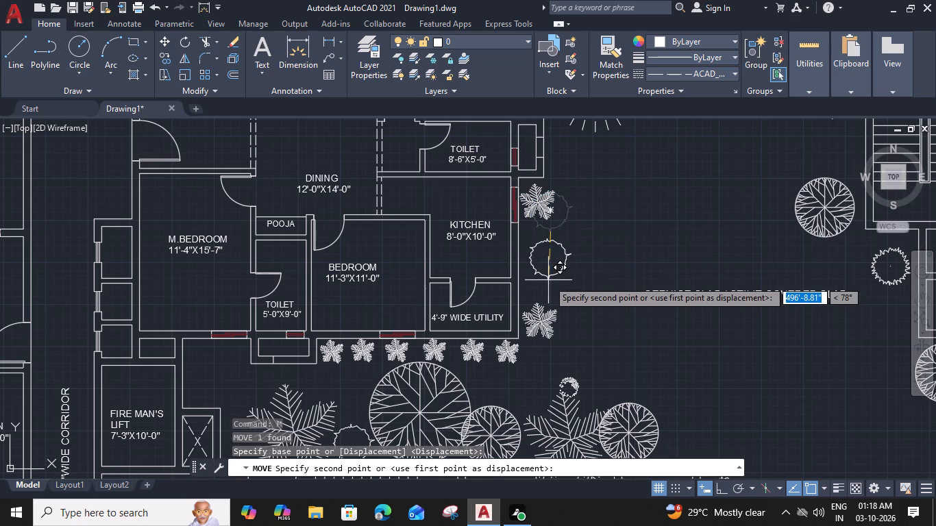
{"action": "left_click", "coordinate": [545, 281]}
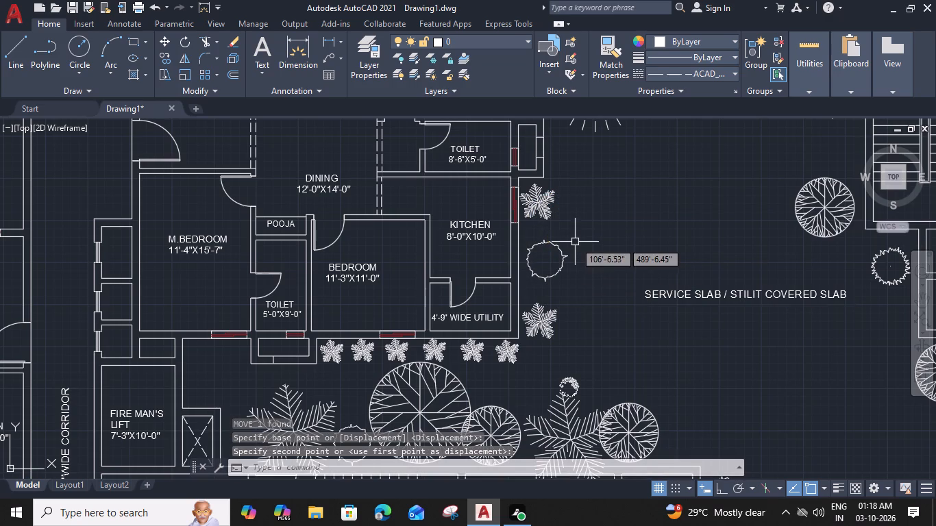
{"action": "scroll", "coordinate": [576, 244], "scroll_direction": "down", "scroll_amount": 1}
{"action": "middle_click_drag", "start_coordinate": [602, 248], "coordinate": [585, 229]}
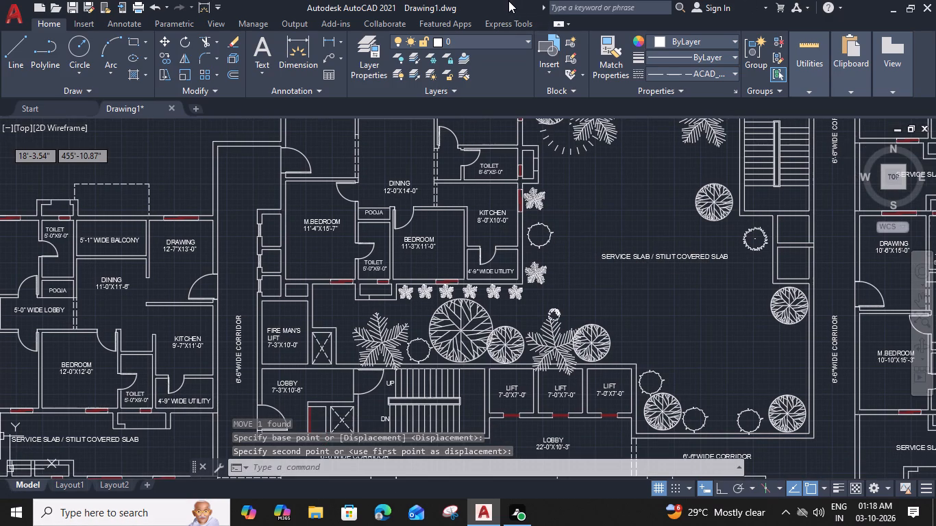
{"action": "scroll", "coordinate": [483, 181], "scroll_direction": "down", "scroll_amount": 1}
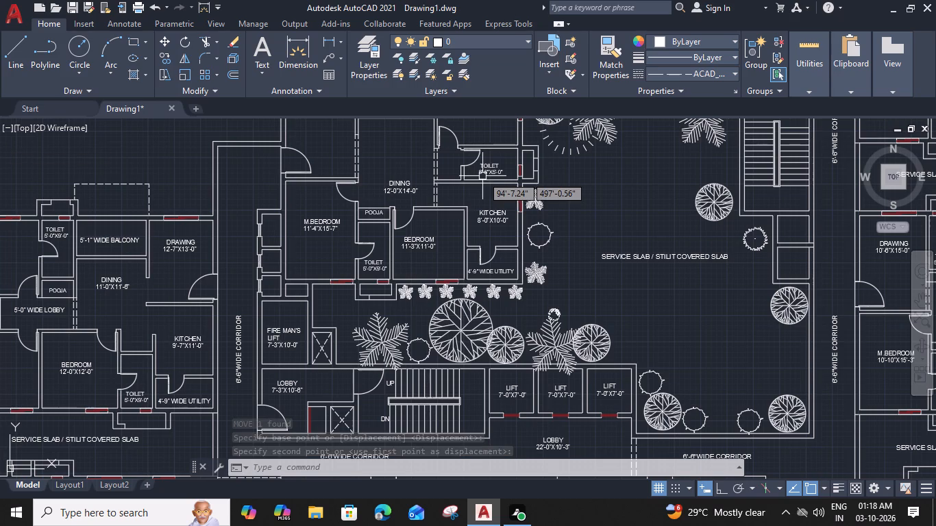
Erase the large round tree north of the staircase, between the wavy-outline tree and the smaller round tree.
{"action": "middle_click_drag", "start_coordinate": [482, 266], "coordinate": [388, 255]}
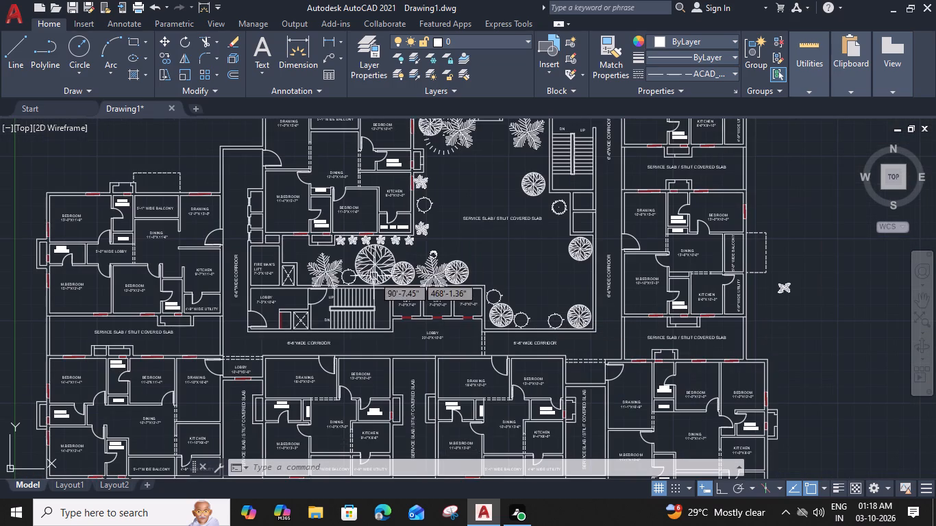
{"action": "middle_click_drag", "start_coordinate": [395, 271], "coordinate": [428, 286]}
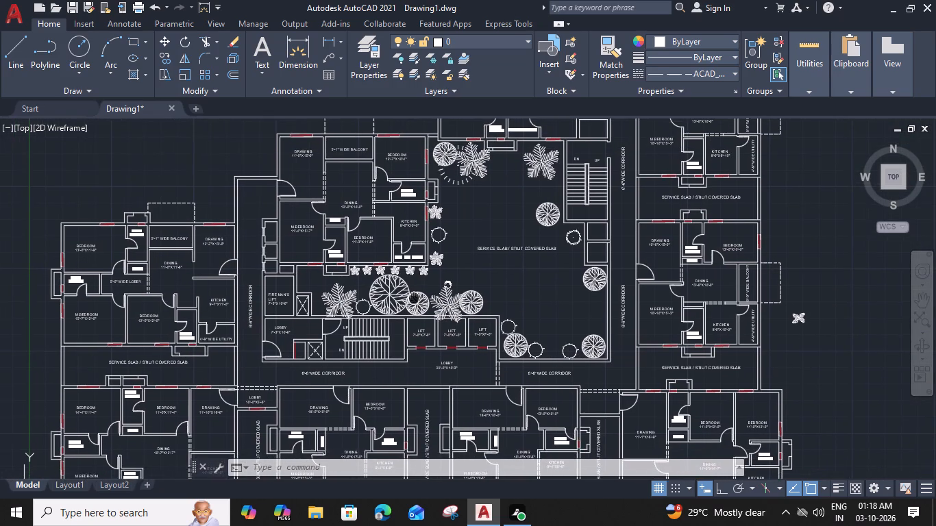
{"action": "middle_click_drag", "start_coordinate": [428, 286], "coordinate": [439, 278]}
{"action": "scroll", "coordinate": [418, 295], "scroll_direction": "up", "scroll_amount": 1}
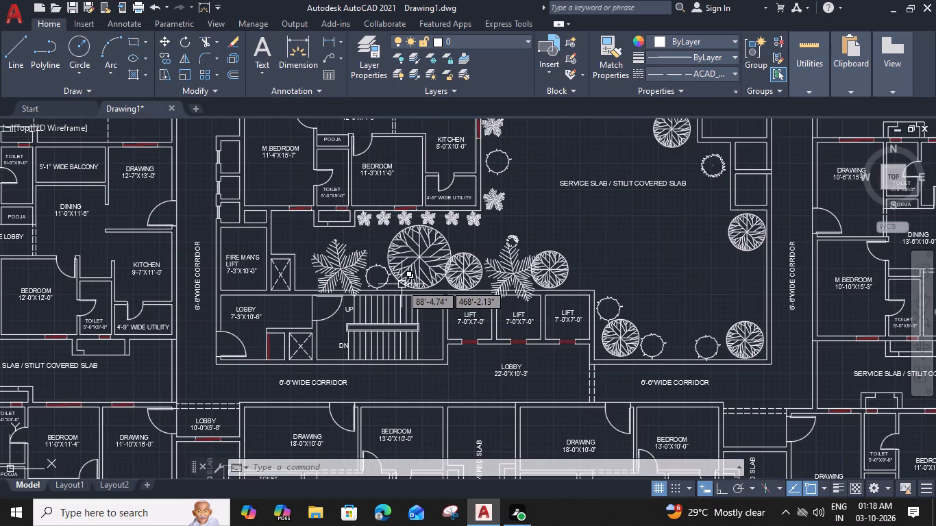
{"action": "left_click", "coordinate": [402, 284]}
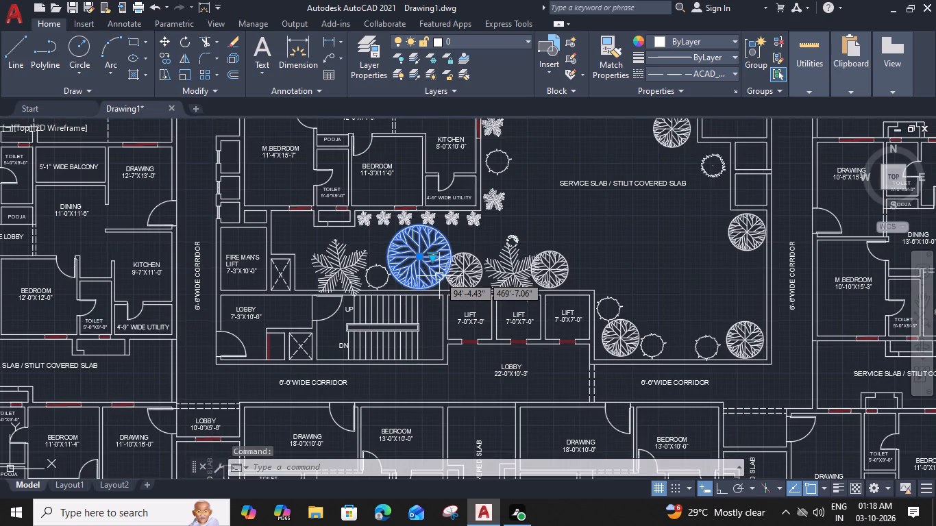
{"action": "key", "text": "Delete"}
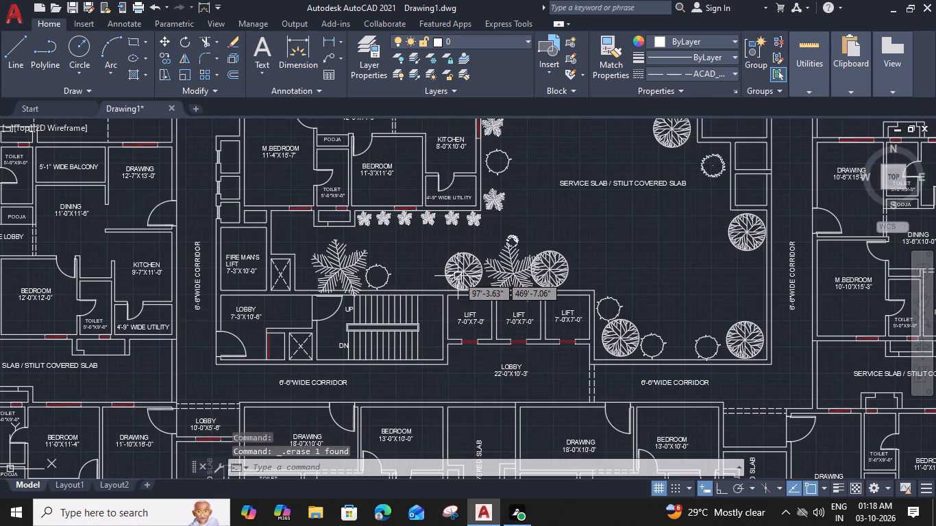
Move the round tree near the first lift west, away from the large palm, into the cleared gap above the staircase.
{"action": "left_click", "coordinate": [448, 279]}
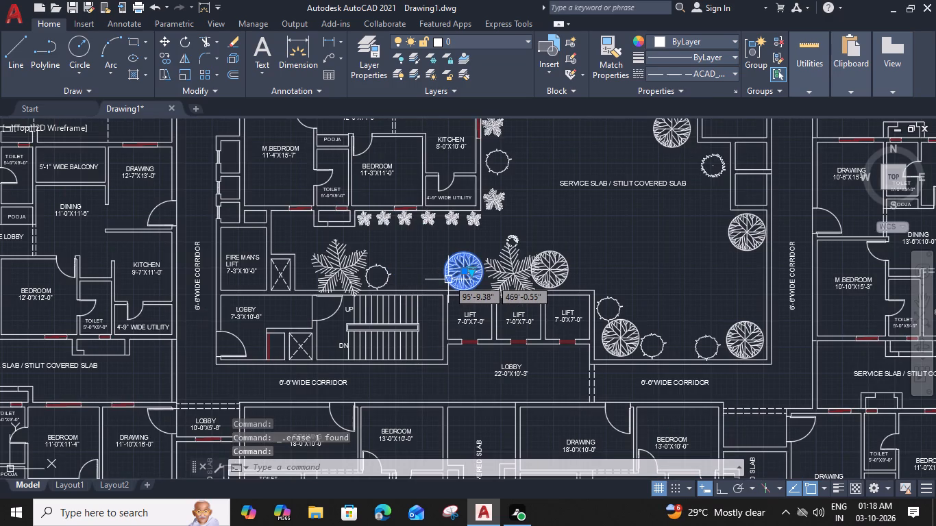
{"action": "type", "text": "M"}
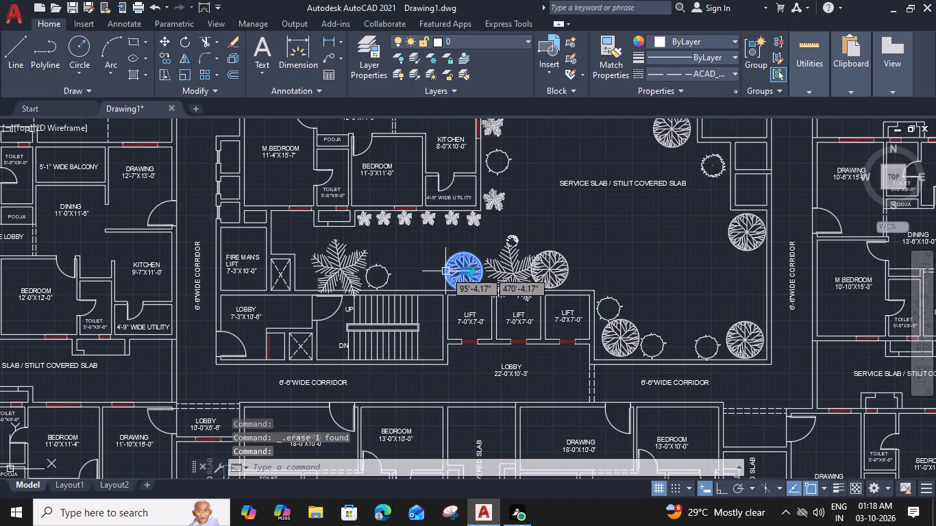
{"action": "key", "text": "space"}
{"action": "left_click", "coordinate": [446, 273]}
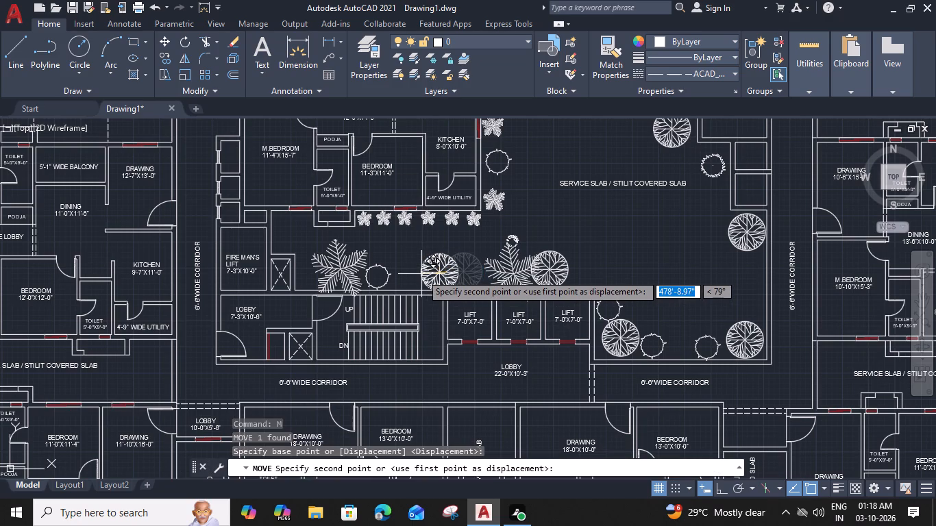
{"action": "left_click", "coordinate": [420, 273]}
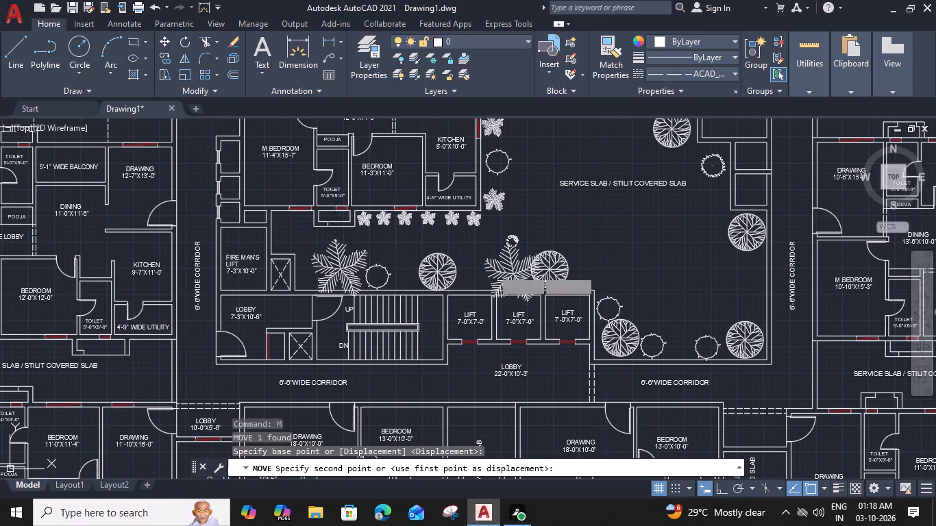
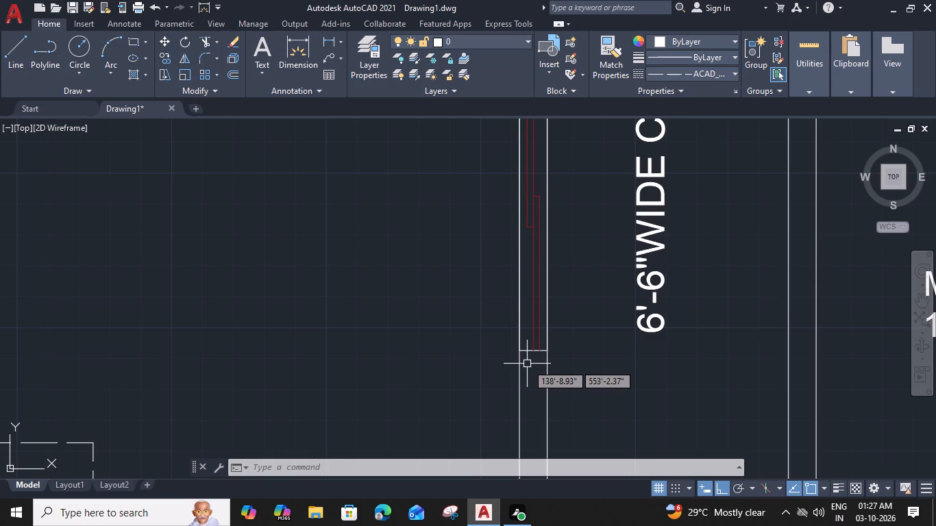
Look over the 6'-6" wide corridor, drawing, dining and master bedroom areas of the floor plan.
{"action": "scroll", "coordinate": [587, 346], "scroll_direction": "down", "scroll_amount": 1}
{"action": "middle_click_drag", "start_coordinate": [587, 345], "coordinate": [552, 358]}
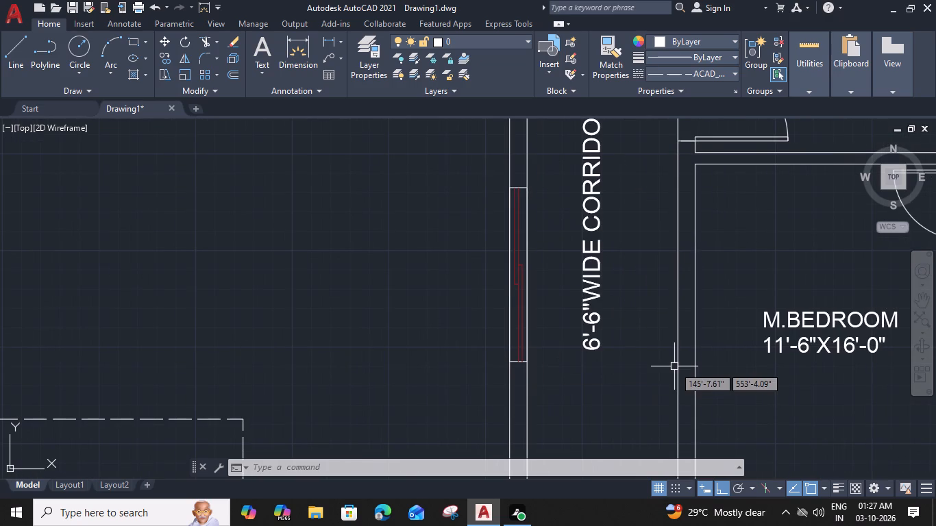
{"action": "scroll", "coordinate": [667, 344], "scroll_direction": "down", "scroll_amount": 1}
{"action": "middle_click_drag", "start_coordinate": [659, 344], "coordinate": [628, 344]}
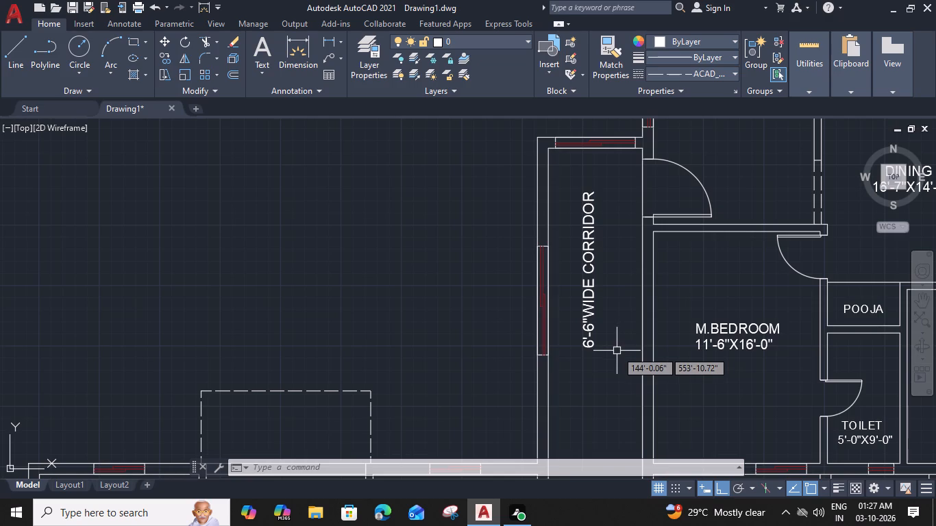
{"action": "middle_click_drag", "start_coordinate": [652, 338], "coordinate": [539, 314]}
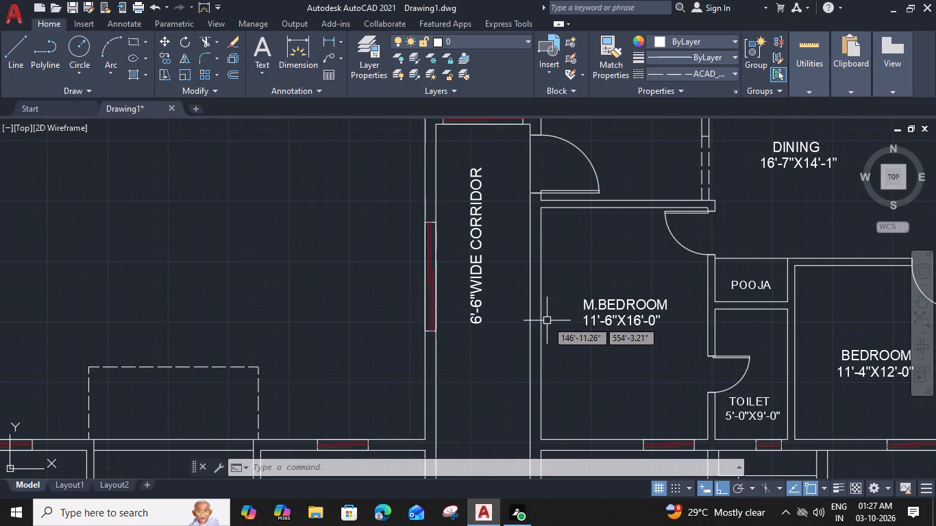
{"action": "middle_click_drag", "start_coordinate": [599, 261], "coordinate": [541, 443]}
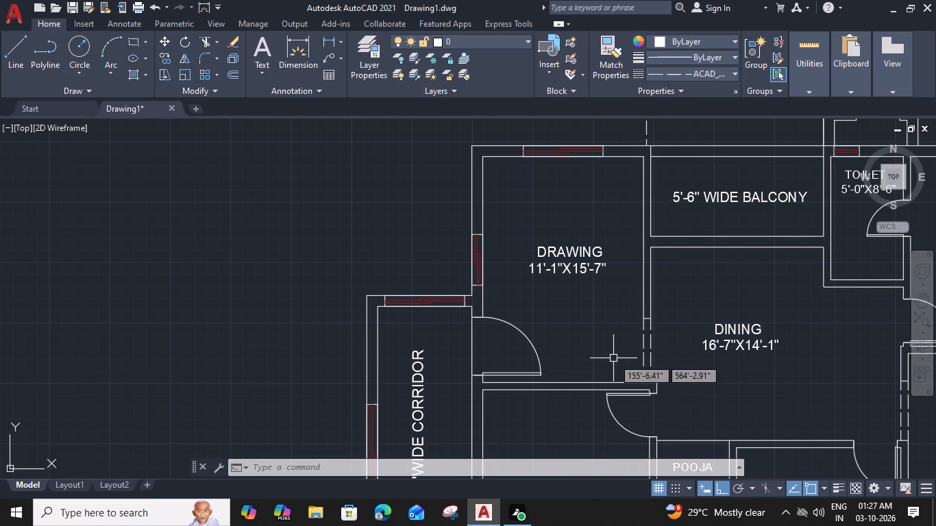
{"action": "middle_click_drag", "start_coordinate": [613, 358], "coordinate": [628, 318]}
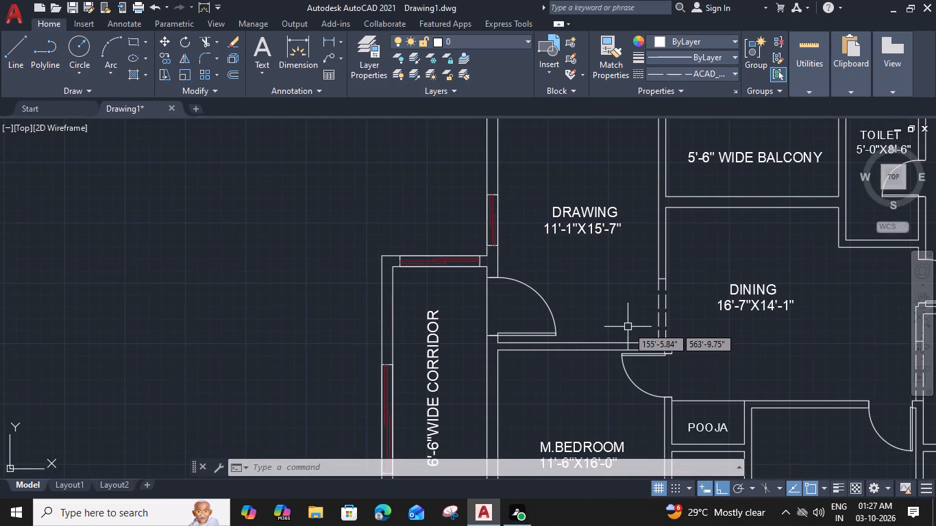
{"action": "middle_click_drag", "start_coordinate": [630, 366], "coordinate": [641, 242]}
{"action": "scroll", "coordinate": [637, 328], "scroll_direction": "down", "scroll_amount": 1}
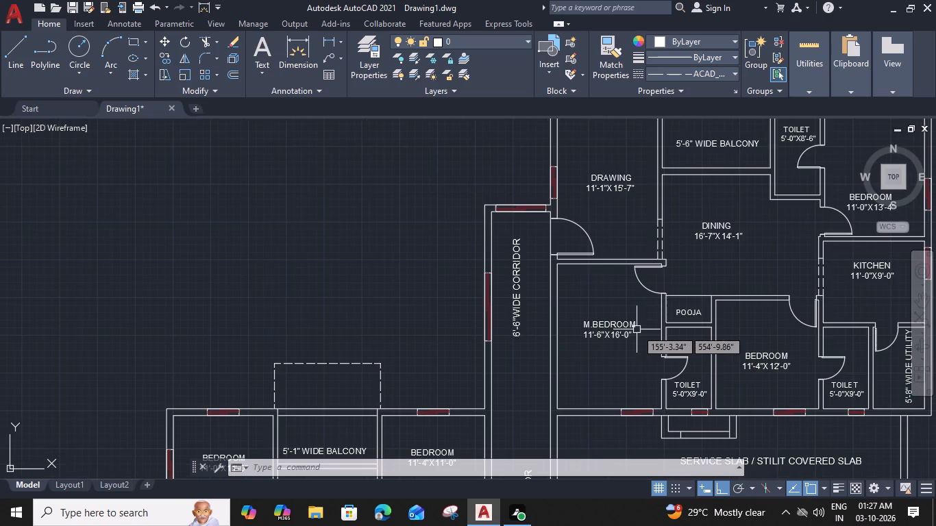
{"action": "middle_click_drag", "start_coordinate": [636, 328], "coordinate": [637, 298]}
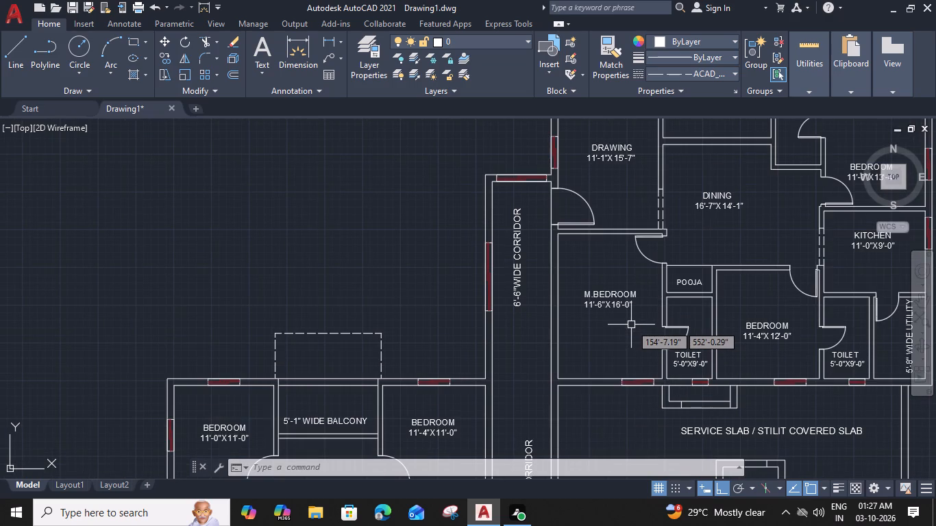
Insert the Bed - Queen block from the Home - Space Planner blocks into the drawing near the service slab.
{"action": "key", "text": "ctrl+2"}
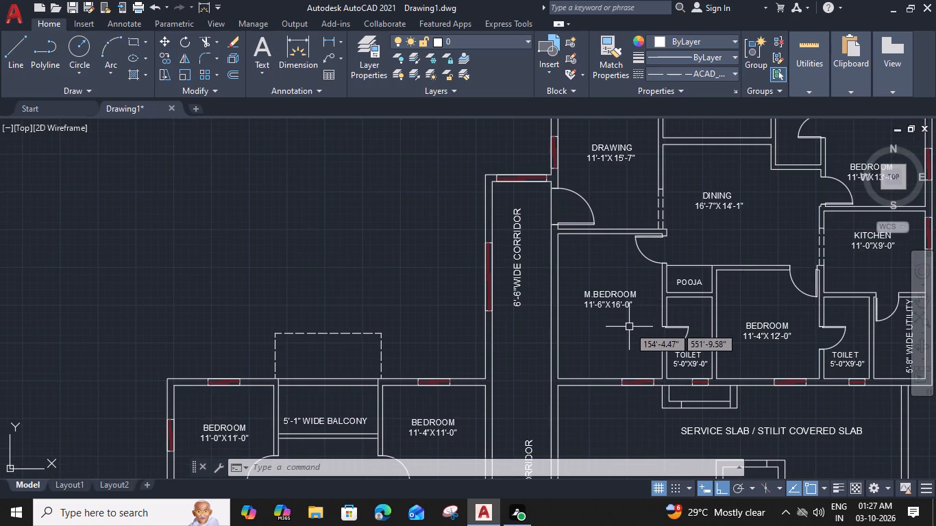
{"action": "left_click", "coordinate": [388, 172]}
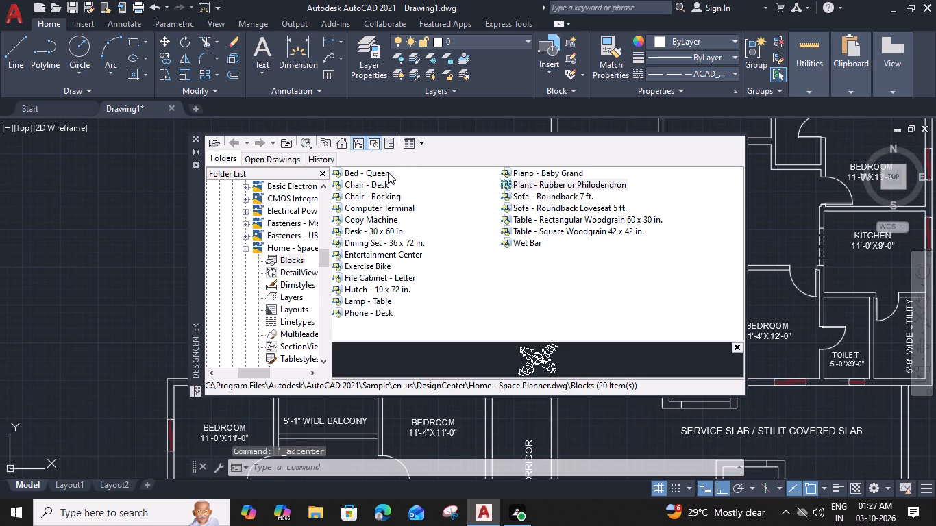
{"action": "left_click_drag", "start_coordinate": [347, 168], "coordinate": [347, 168]}
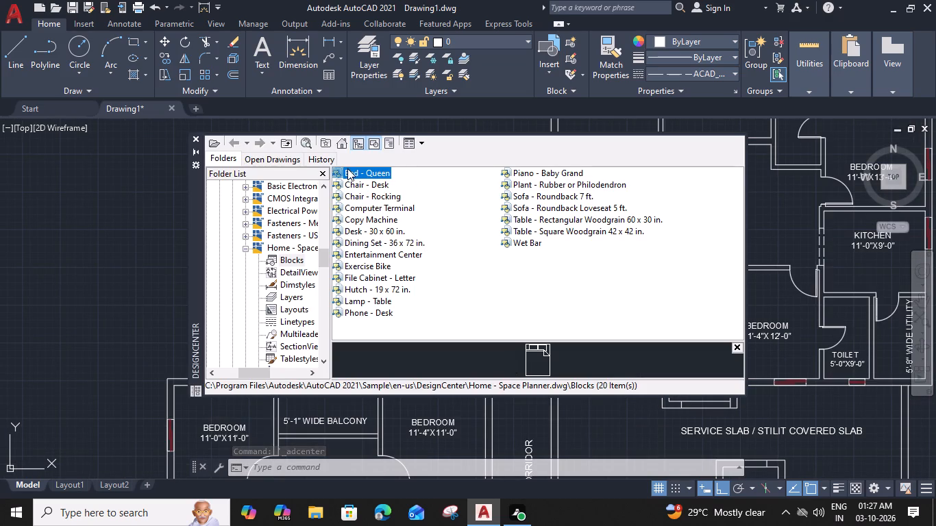
{"action": "left_click_drag", "start_coordinate": [347, 168], "coordinate": [587, 415]}
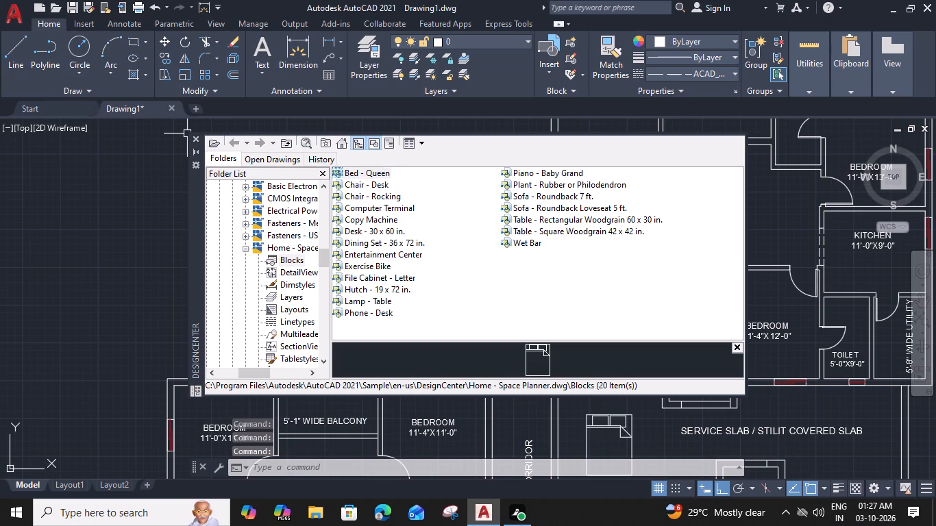
{"action": "left_click", "coordinate": [198, 137]}
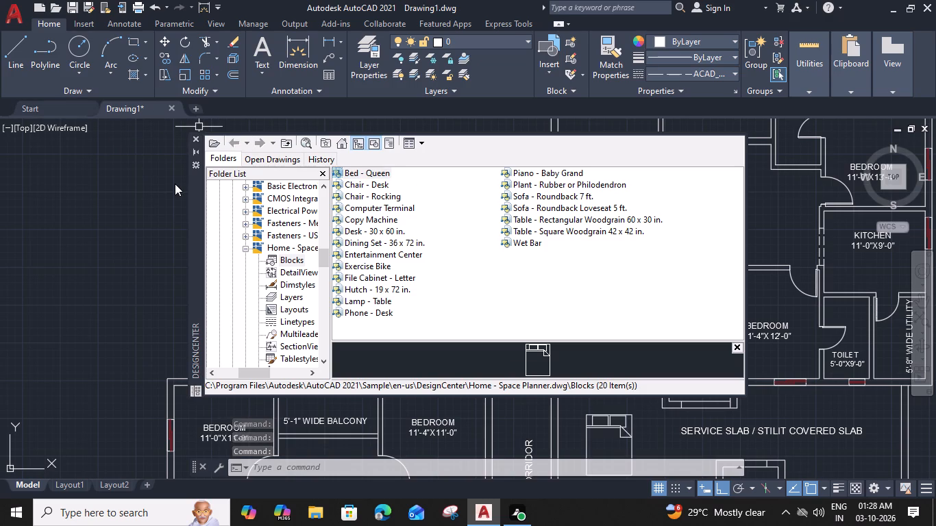
Move the queen bed by its headboard corner into the 14'-0"X12'-4" M.BEDROOM, against the wall shared with the 9'-0"X5'-0" toilet.
{"action": "middle_click_drag", "start_coordinate": [421, 318], "coordinate": [518, 227]}
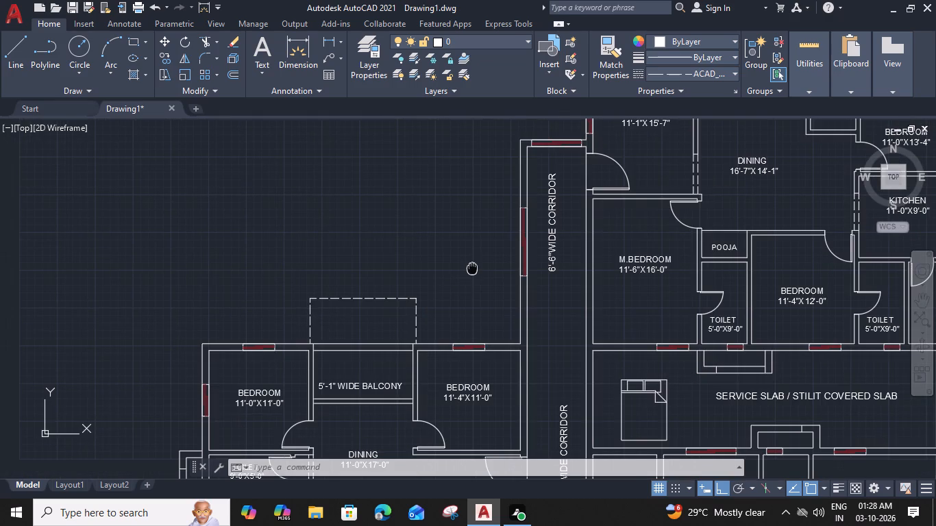
{"action": "left_click", "coordinate": [687, 334]}
{"action": "key", "text": "m"}
{"action": "key", "text": "space"}
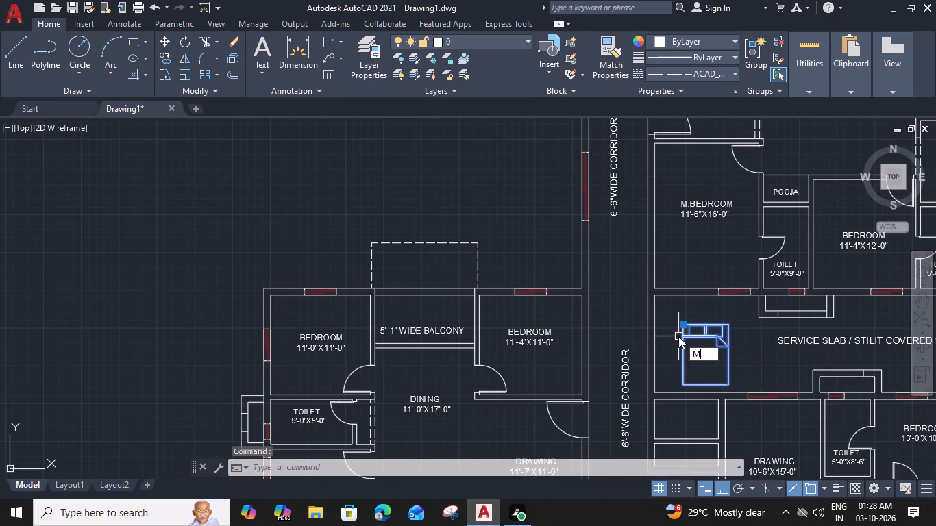
{"action": "left_click", "coordinate": [680, 323]}
{"action": "scroll", "coordinate": [507, 372], "scroll_direction": "down", "scroll_amount": 1}
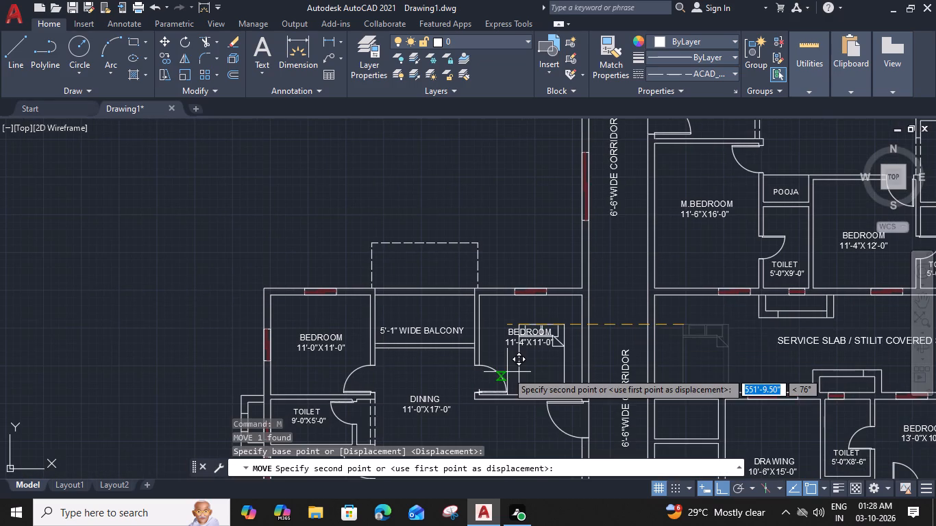
{"action": "middle_click_drag", "start_coordinate": [498, 375], "coordinate": [716, 231]}
{"action": "scroll", "coordinate": [639, 296], "scroll_direction": "down", "scroll_amount": 1}
{"action": "middle_click_drag", "start_coordinate": [600, 345], "coordinate": [680, 127]}
{"action": "middle_click_drag", "start_coordinate": [490, 318], "coordinate": [598, 175]}
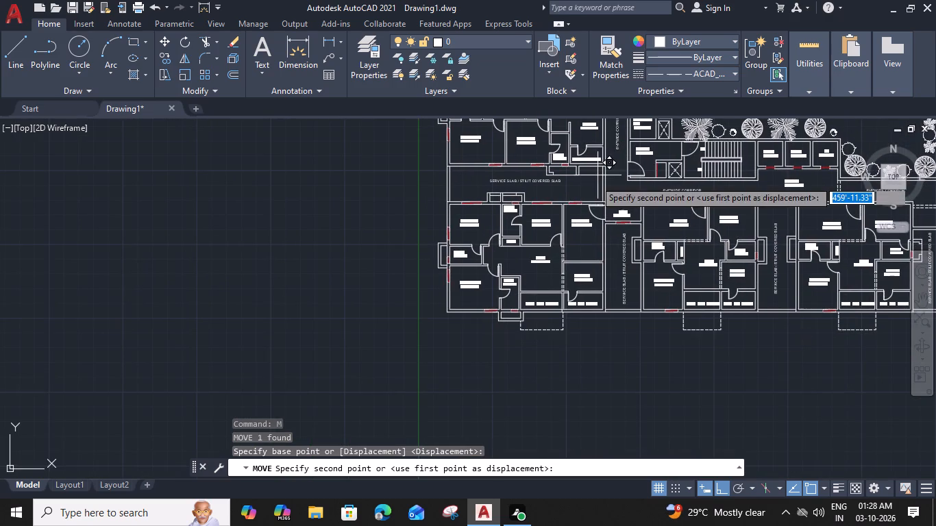
{"action": "scroll", "coordinate": [458, 285], "scroll_direction": "up", "scroll_amount": 2}
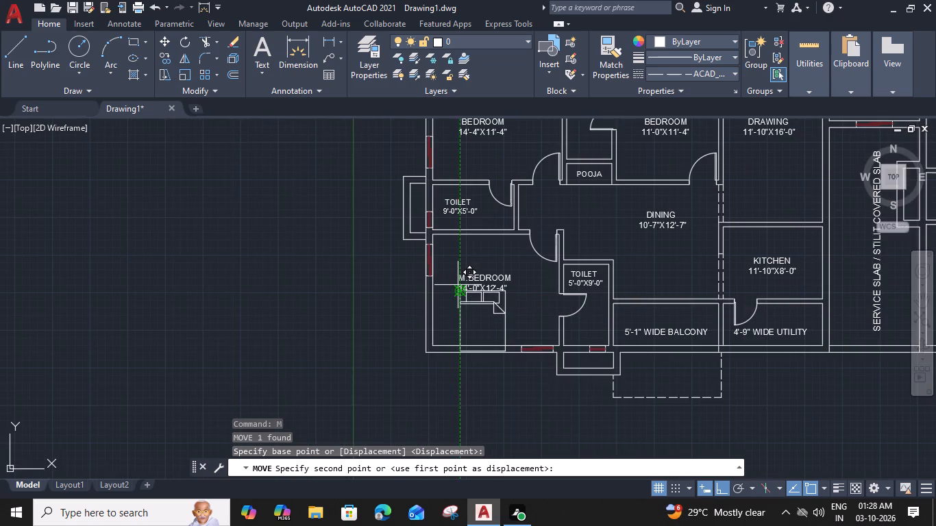
{"action": "left_click", "coordinate": [454, 237]}
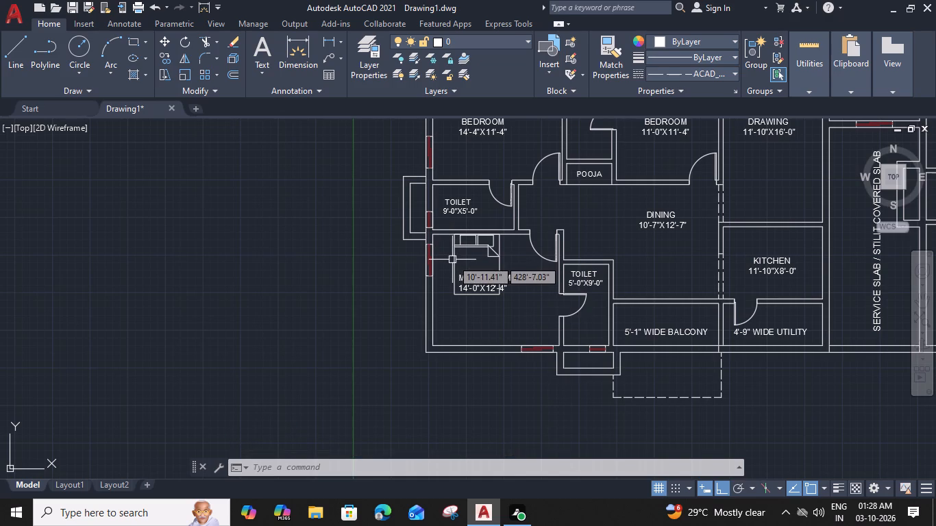
Rotate the queen bed 180° about its headboard corner on the toilet-side wall.
{"action": "left_click", "coordinate": [452, 260]}
{"action": "type", "text": "RO"}
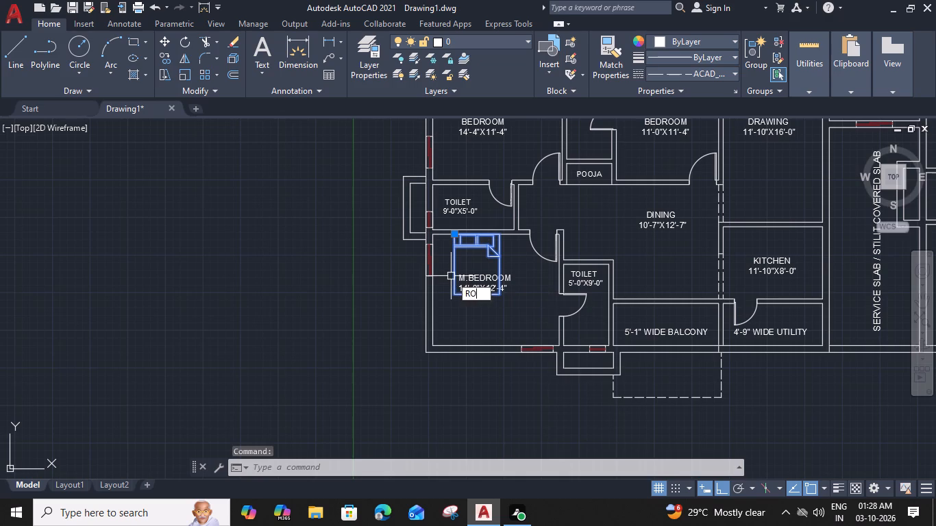
{"action": "key", "text": "space"}
{"action": "scroll", "coordinate": [452, 234], "scroll_direction": "up", "scroll_amount": 2}
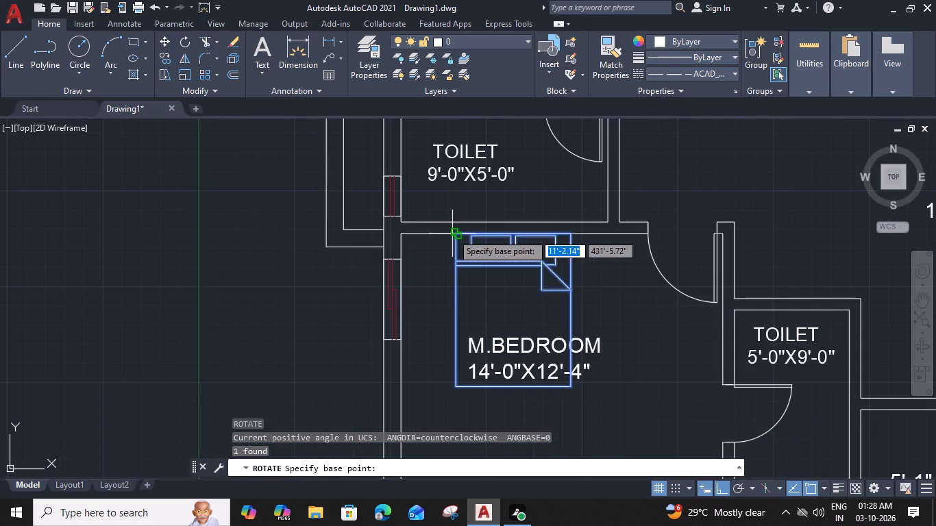
{"action": "left_click", "coordinate": [453, 234]}
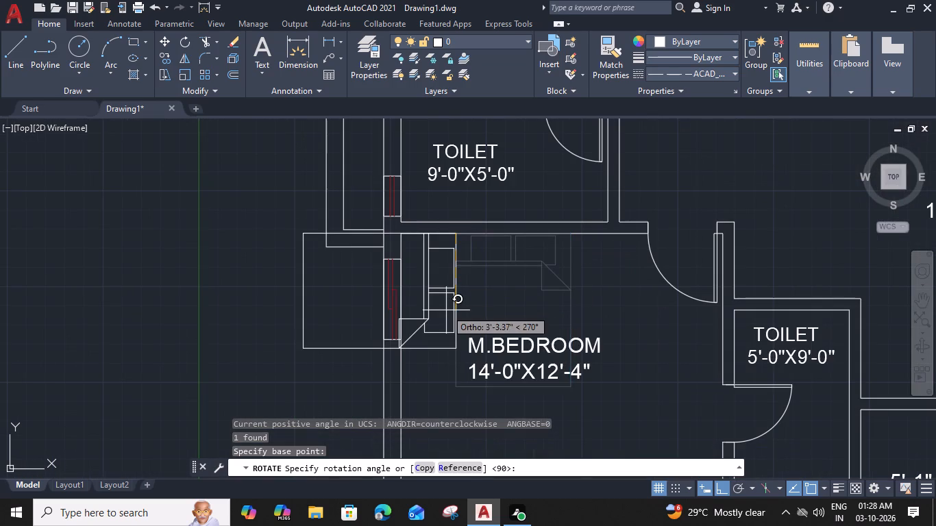
{"action": "scroll", "coordinate": [454, 368], "scroll_direction": "up", "scroll_amount": 2}
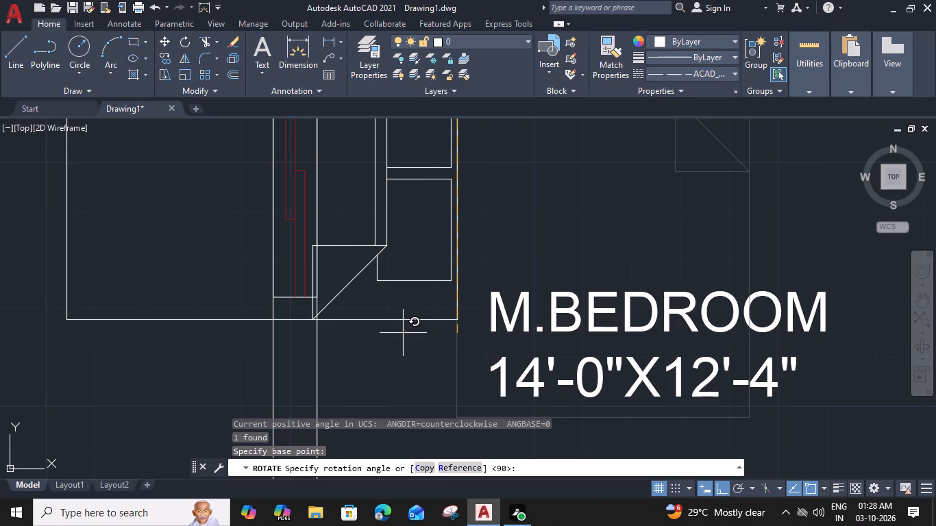
{"action": "scroll", "coordinate": [365, 263], "scroll_direction": "down", "scroll_amount": 2}
{"action": "middle_click_drag", "start_coordinate": [367, 264], "coordinate": [378, 330]}
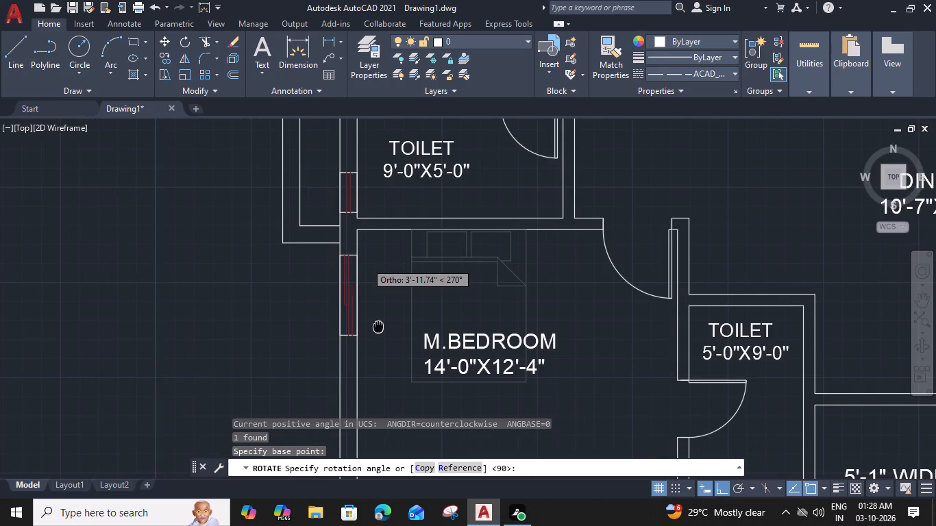
{"action": "scroll", "coordinate": [366, 234], "scroll_direction": "up", "scroll_amount": 4}
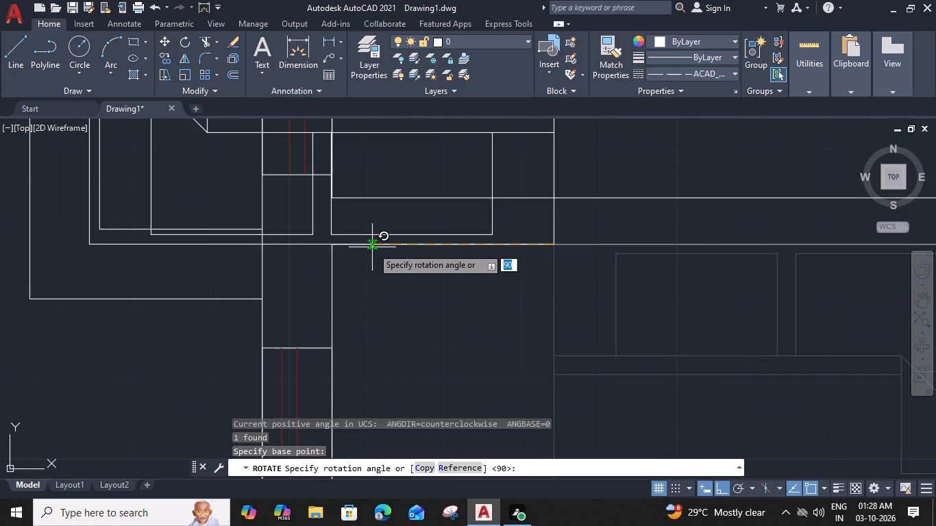
{"action": "left_click", "coordinate": [373, 242]}
{"action": "scroll", "coordinate": [372, 244], "scroll_direction": "down", "scroll_amount": 2}
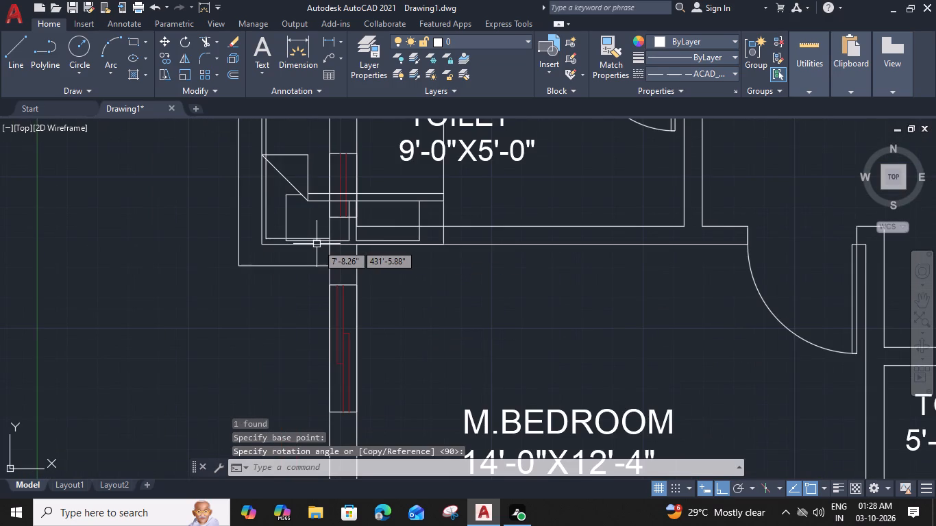
Move the rotated bed so its headboard sits against the lower exterior wall of the 14'-0"X12'-4" M.BEDROOM, beside the window.
{"action": "left_click", "coordinate": [343, 244]}
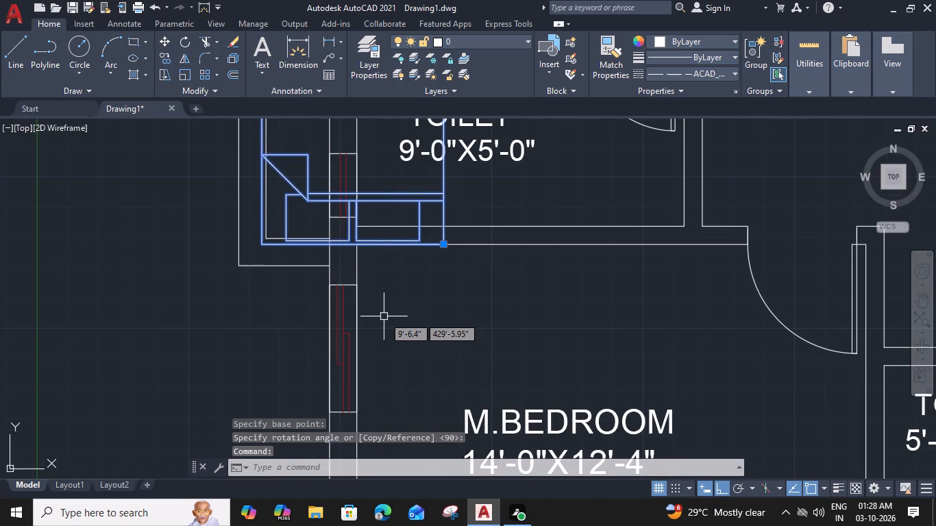
{"action": "type", "text": "M"}
{"action": "key", "text": "space"}
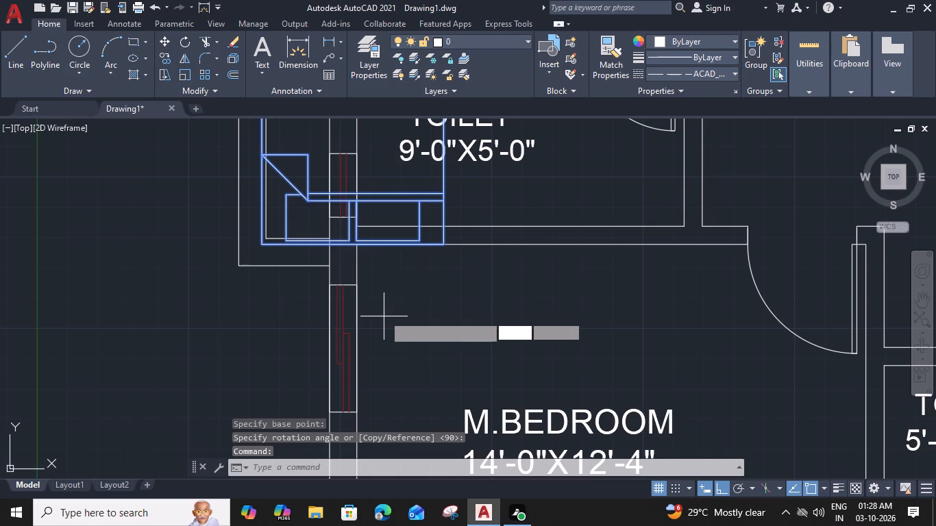
{"action": "left_click", "coordinate": [350, 246]}
{"action": "scroll", "coordinate": [447, 345], "scroll_direction": "down", "scroll_amount": 2}
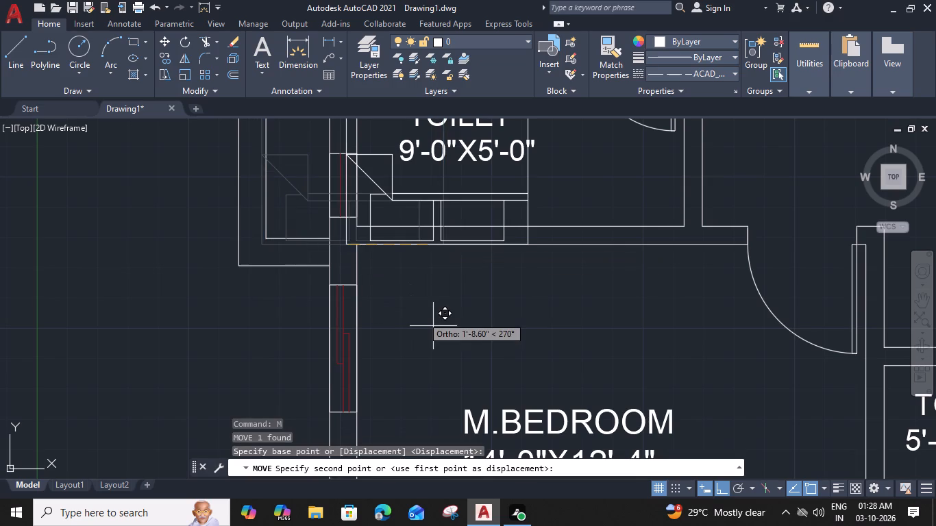
{"action": "middle_click_drag", "start_coordinate": [469, 370], "coordinate": [454, 221]}
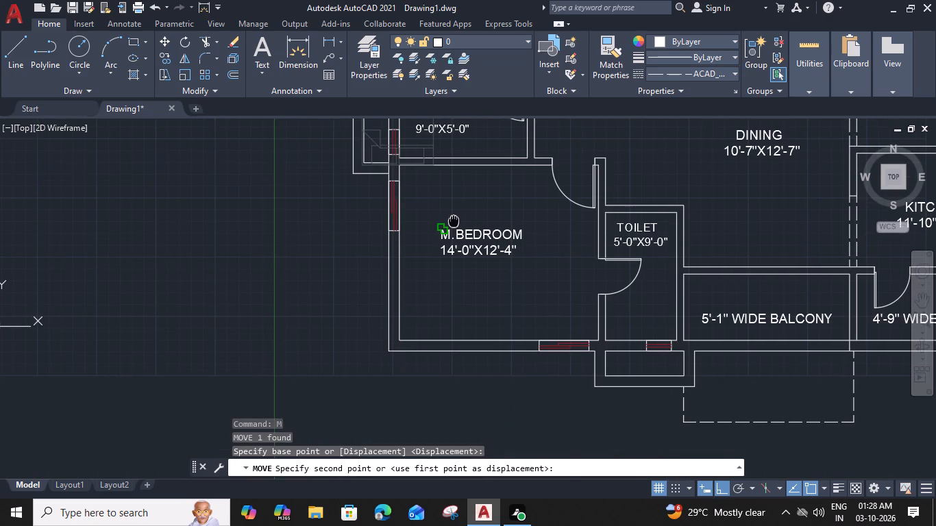
{"action": "left_click", "coordinate": [494, 334]}
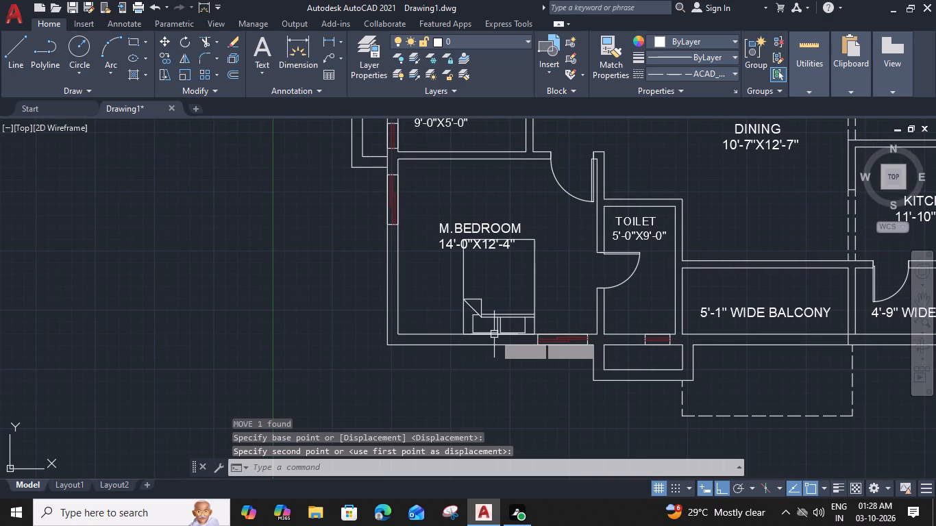
Move the M.BEDROOM 14'-0"X12'-4" label straight up, clear of the bed.
{"action": "left_click", "coordinate": [497, 222]}
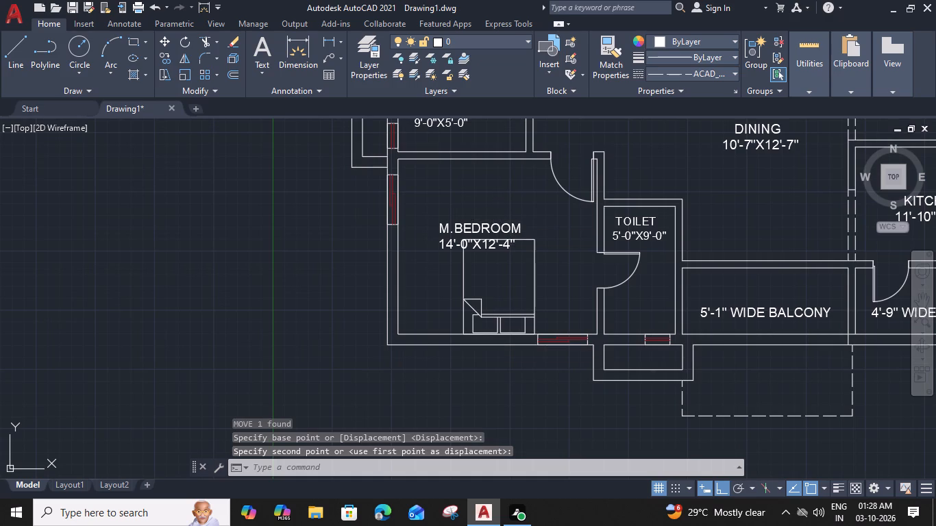
{"action": "type", "text": "M"}
{"action": "key", "text": "space"}
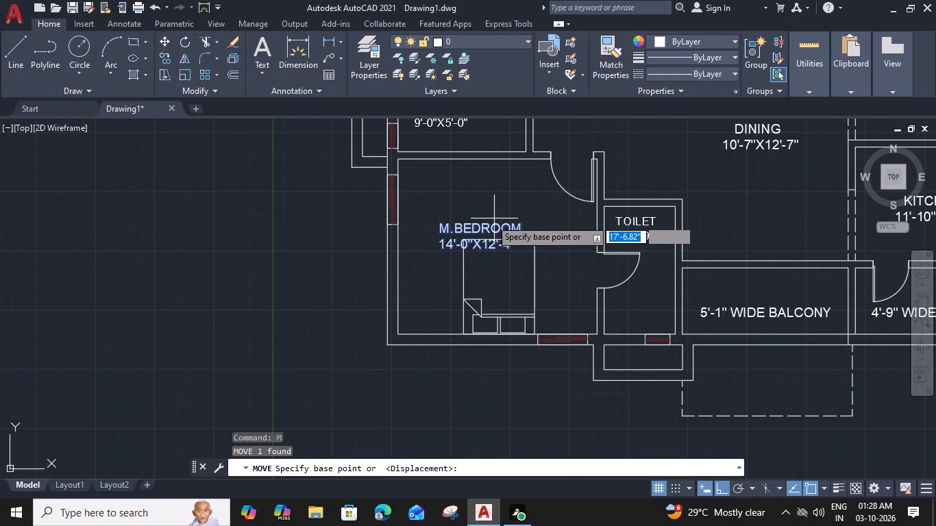
{"action": "left_click", "coordinate": [437, 221]}
{"action": "left_click", "coordinate": [438, 194]}
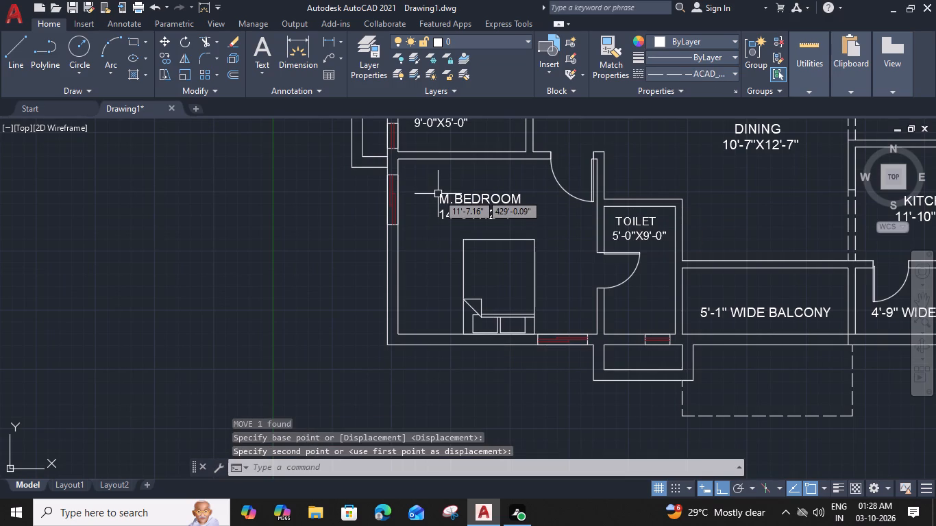
Move the M.BEDROOM 14'-0"X12'-4" label horizontally towards the 5'-0"X9'-0" toilet, placing it above the bed.
{"action": "left_click", "coordinate": [493, 205]}
{"action": "type", "text": "M"}
{"action": "key", "text": "space"}
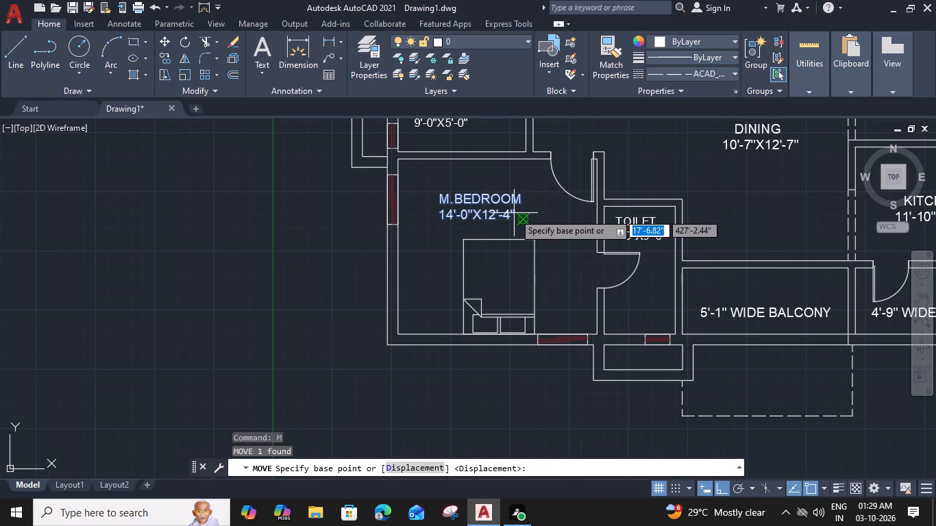
{"action": "middle_click_drag", "start_coordinate": [490, 213], "coordinate": [478, 213]}
{"action": "left_click", "coordinate": [497, 215]}
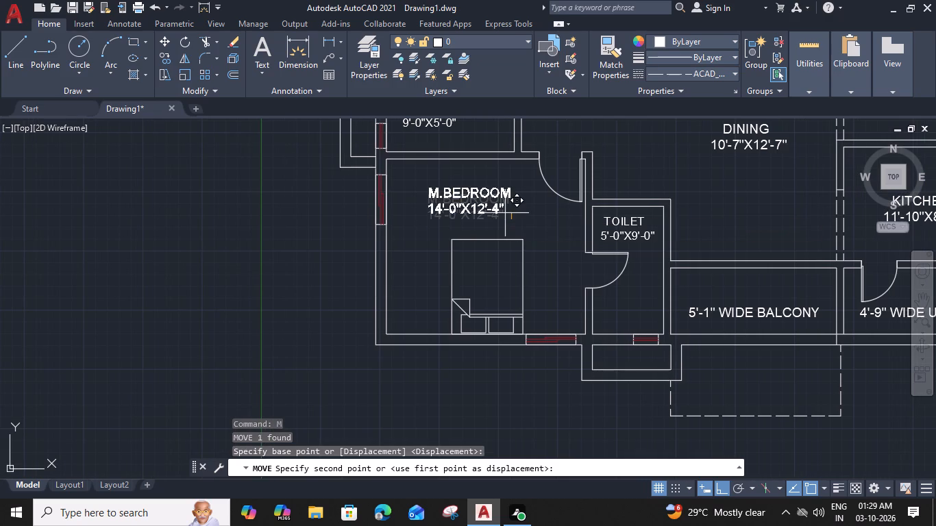
{"action": "left_click", "coordinate": [532, 219]}
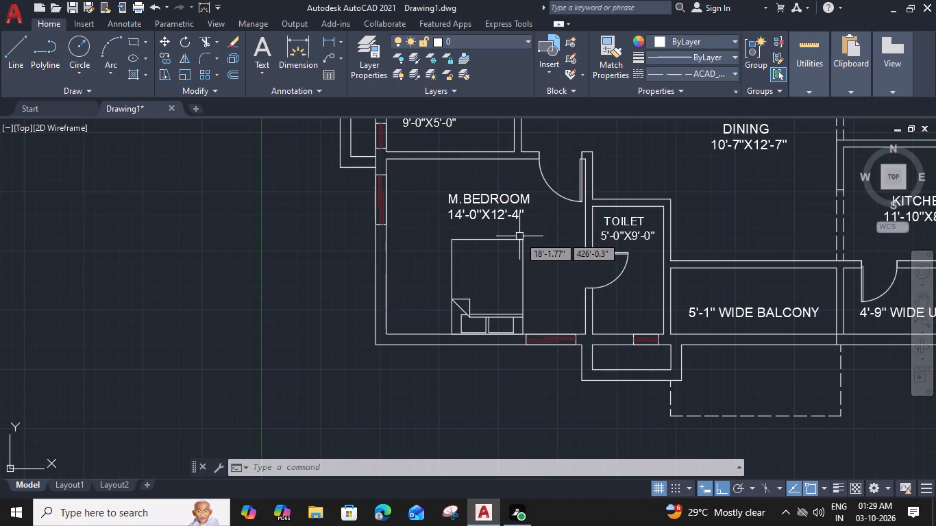
Copy the queen bed from its headboard edge into the 15'-7"X12'-0" M.BEDROOM, with its headboard on the service-slab-side wall.
{"action": "left_click", "coordinate": [519, 236]}
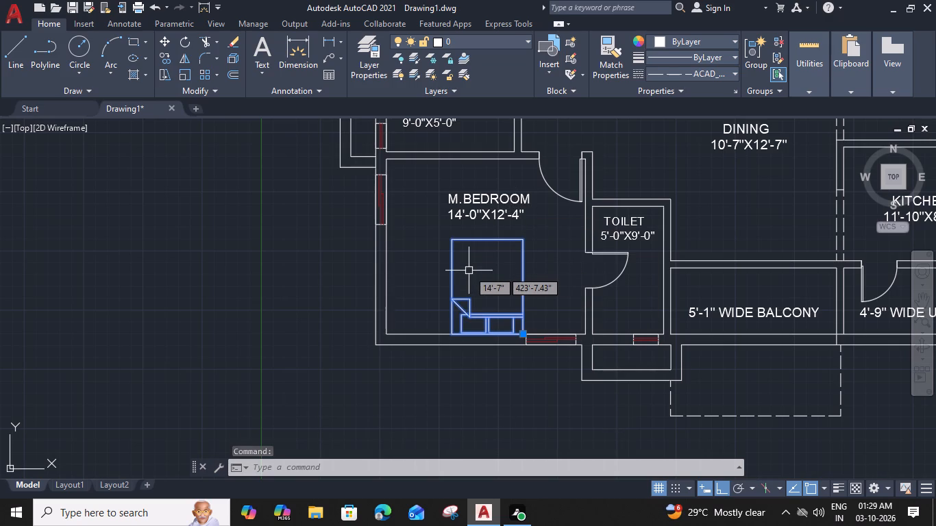
{"action": "key", "text": "c"}
{"action": "type", "text": "O"}
{"action": "key", "text": "space"}
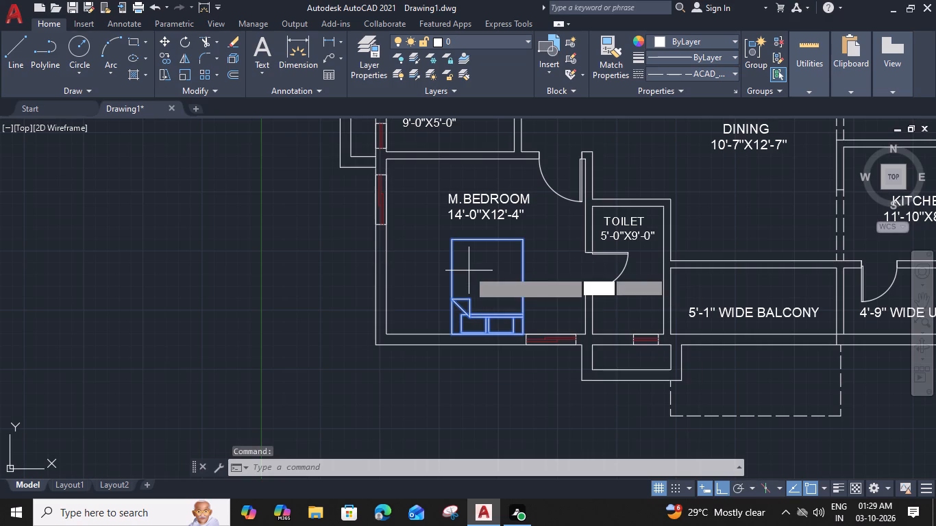
{"action": "left_click", "coordinate": [489, 336]}
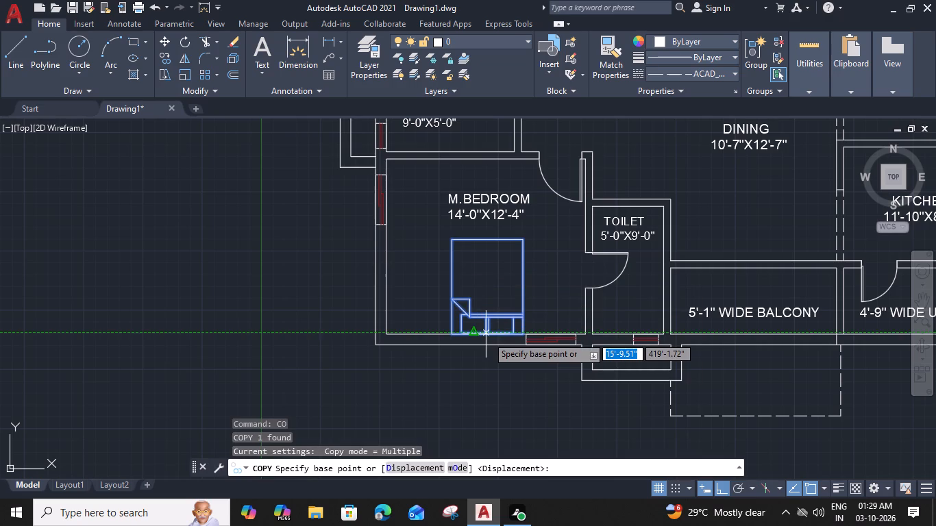
{"action": "scroll", "coordinate": [484, 299], "scroll_direction": "down", "scroll_amount": 2}
{"action": "middle_click_drag", "start_coordinate": [489, 254], "coordinate": [478, 393]}
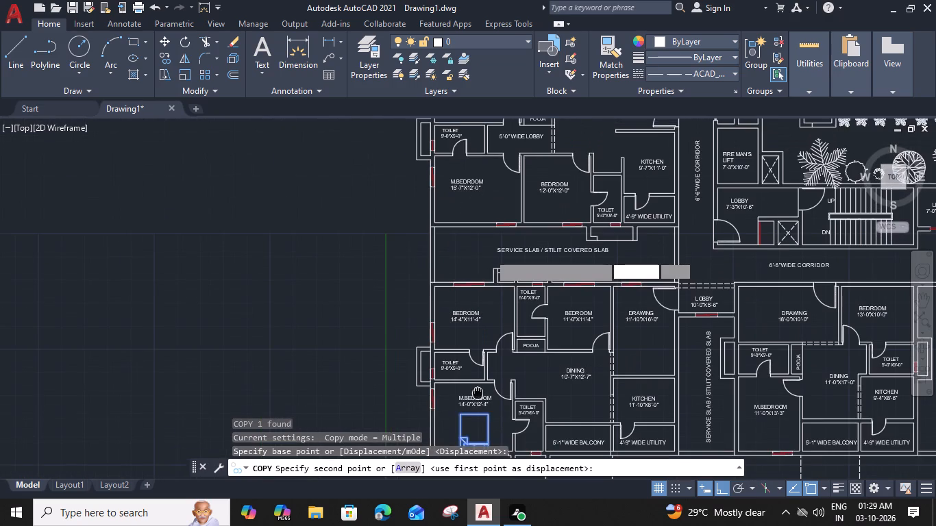
{"action": "scroll", "coordinate": [483, 216], "scroll_direction": "up", "scroll_amount": 3}
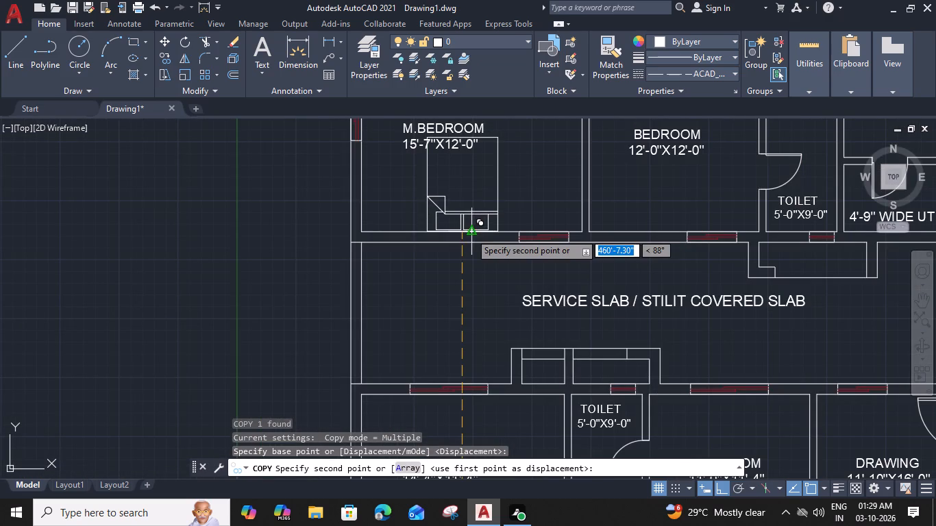
{"action": "left_click", "coordinate": [473, 231]}
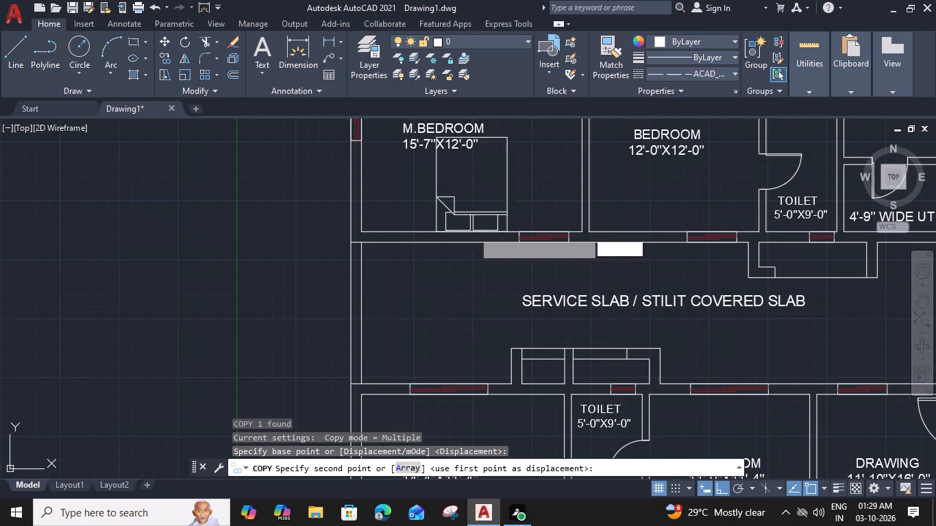
Place copies of the bed in both 11'-4"X15'-7" M.BEDROOMs, with headboards against the lower walls beside the windows.
{"action": "middle_click_drag", "start_coordinate": [476, 212], "coordinate": [478, 525]}
{"action": "scroll", "coordinate": [482, 388], "scroll_direction": "down", "scroll_amount": 2}
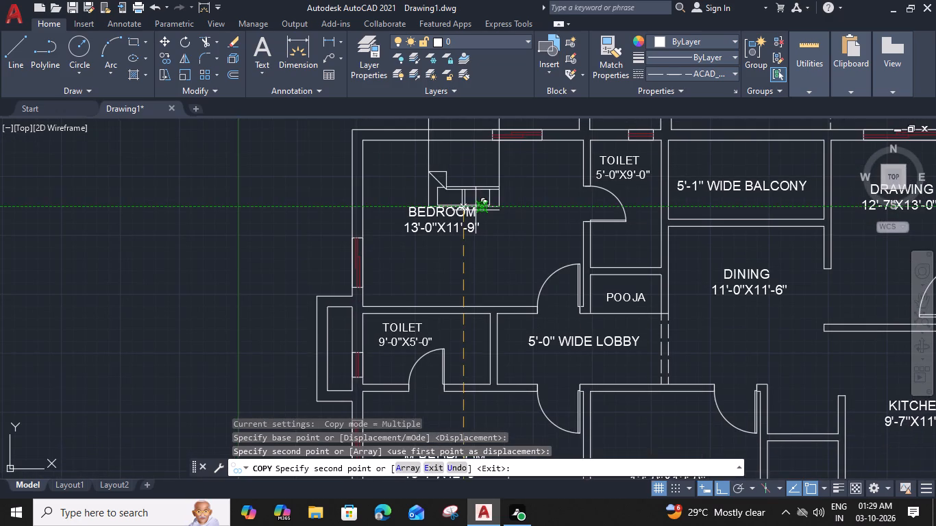
{"action": "middle_click_drag", "start_coordinate": [654, 329], "coordinate": [286, 303]}
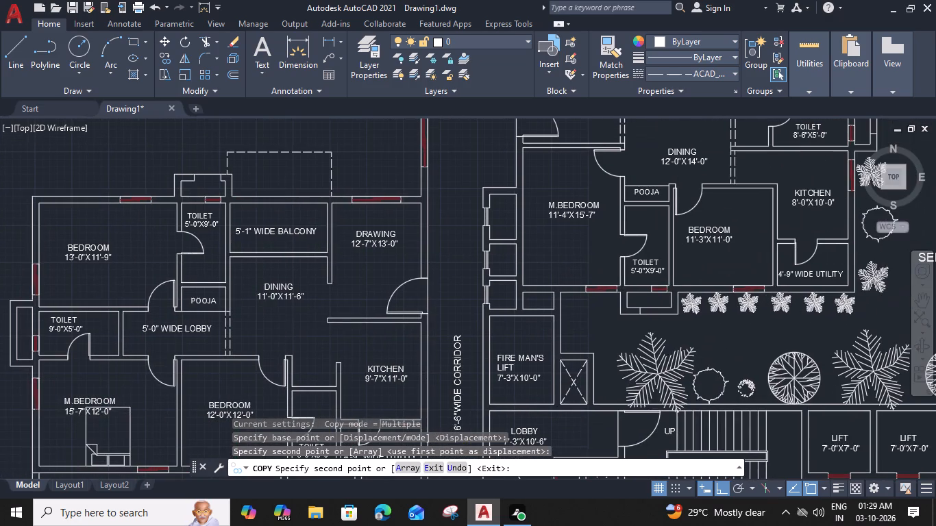
{"action": "left_click", "coordinate": [573, 281]}
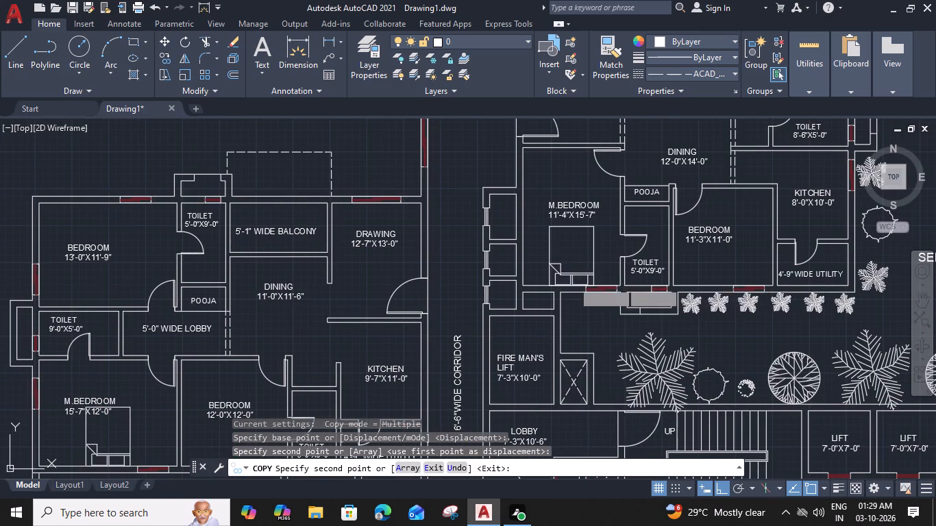
{"action": "middle_click_drag", "start_coordinate": [608, 253], "coordinate": [284, 360]}
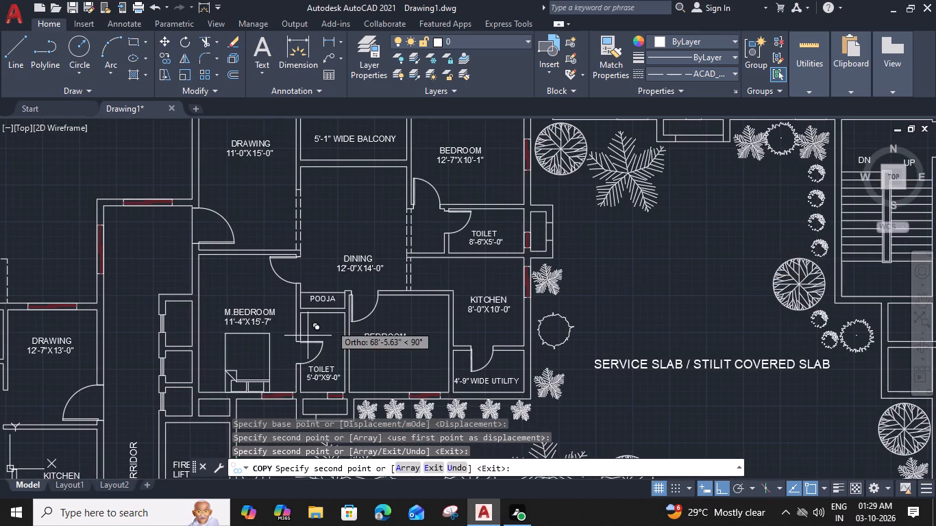
{"action": "middle_click_drag", "start_coordinate": [593, 271], "coordinate": [487, 458]}
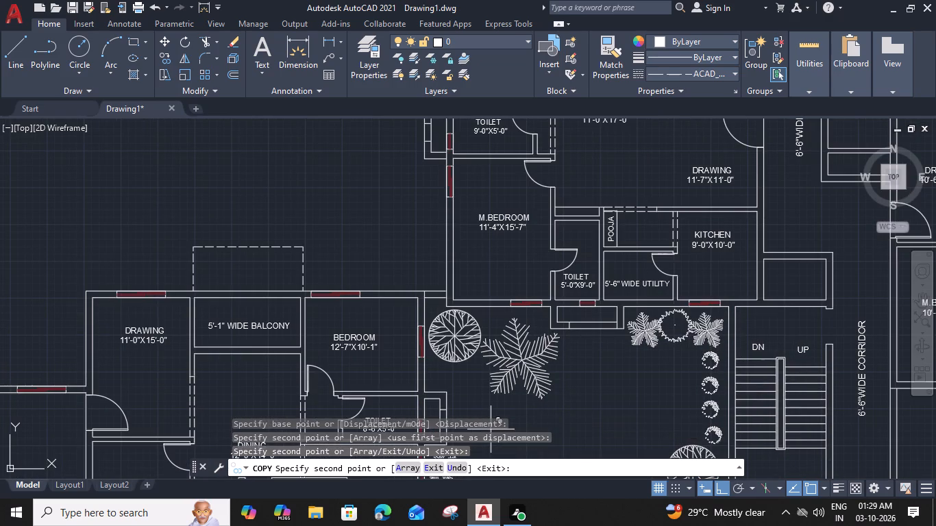
{"action": "left_click", "coordinate": [499, 300]}
Place bed copies against the lower walls of the 11'-6"X16'-0" M.BEDROOM and both 10'-10"X15'-3" M.BEDROOMs.
{"action": "scroll", "coordinate": [499, 300], "scroll_direction": "down", "scroll_amount": 1}
{"action": "middle_click_drag", "start_coordinate": [583, 297], "coordinate": [258, 451]}
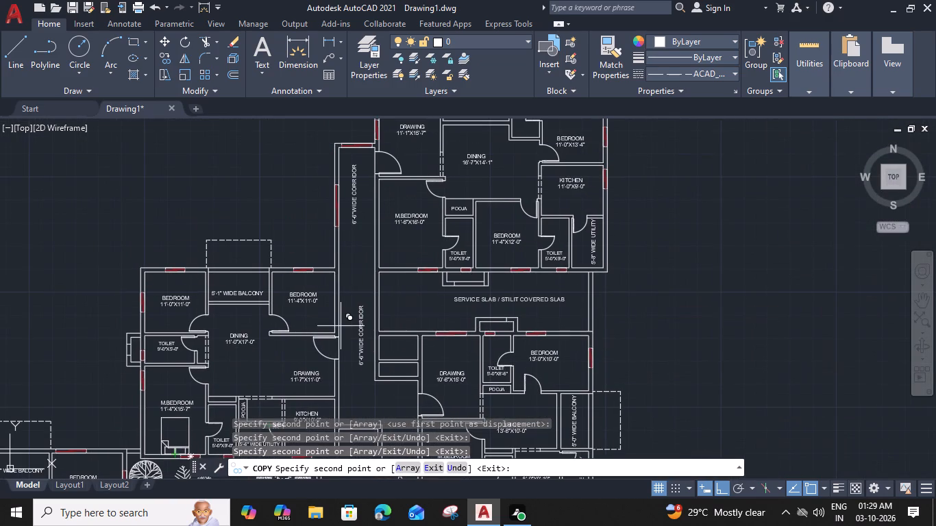
{"action": "left_click", "coordinate": [410, 269]}
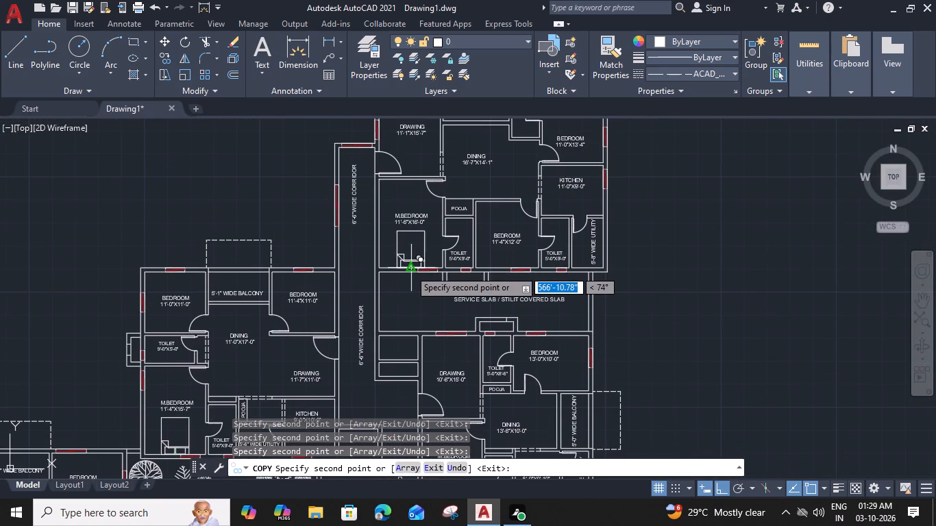
{"action": "scroll", "coordinate": [410, 277], "scroll_direction": "down", "scroll_amount": 2}
{"action": "middle_click_drag", "start_coordinate": [406, 332], "coordinate": [445, 246]}
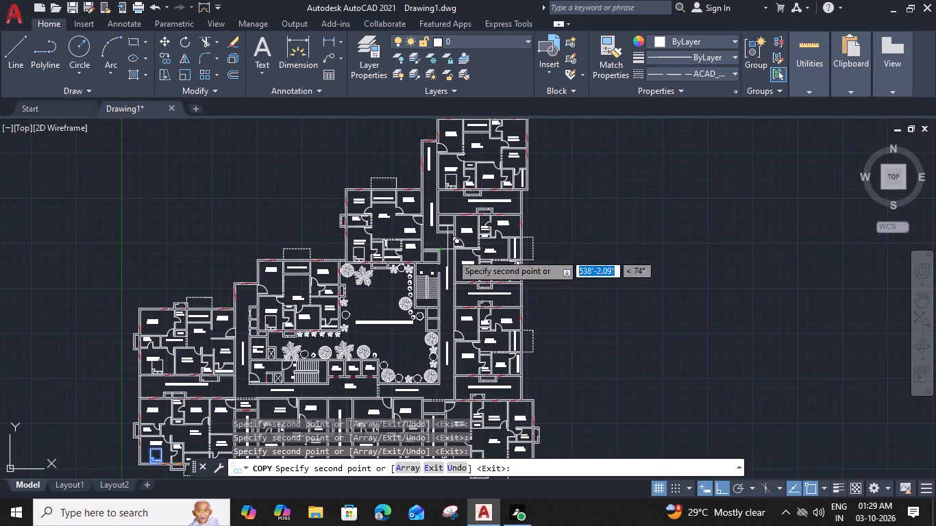
{"action": "scroll", "coordinate": [463, 275], "scroll_direction": "up", "scroll_amount": 3}
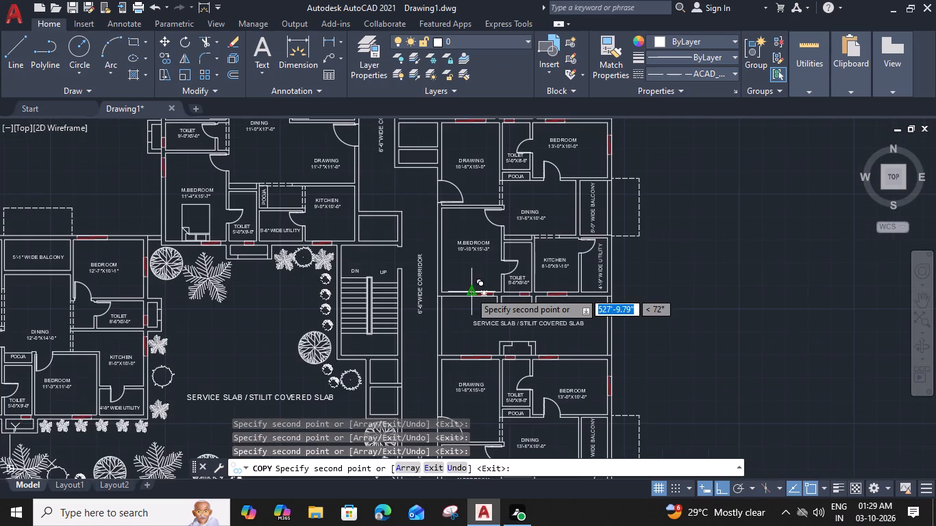
{"action": "left_click", "coordinate": [470, 292]}
{"action": "middle_click_drag", "start_coordinate": [470, 370], "coordinate": [506, 226]}
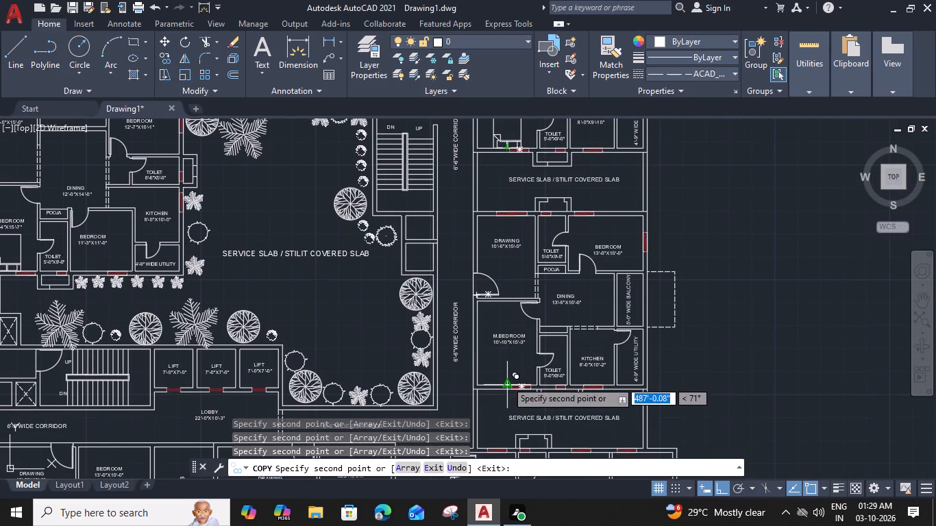
{"action": "left_click", "coordinate": [506, 381]}
Place bed copies against the lower walls of the 11'-1"X15'-0" M.BEDROOM and both 11'-0"X13'-3" M.BEDROOMs, and finish copying.
{"action": "middle_click_drag", "start_coordinate": [506, 425], "coordinate": [519, 221]}
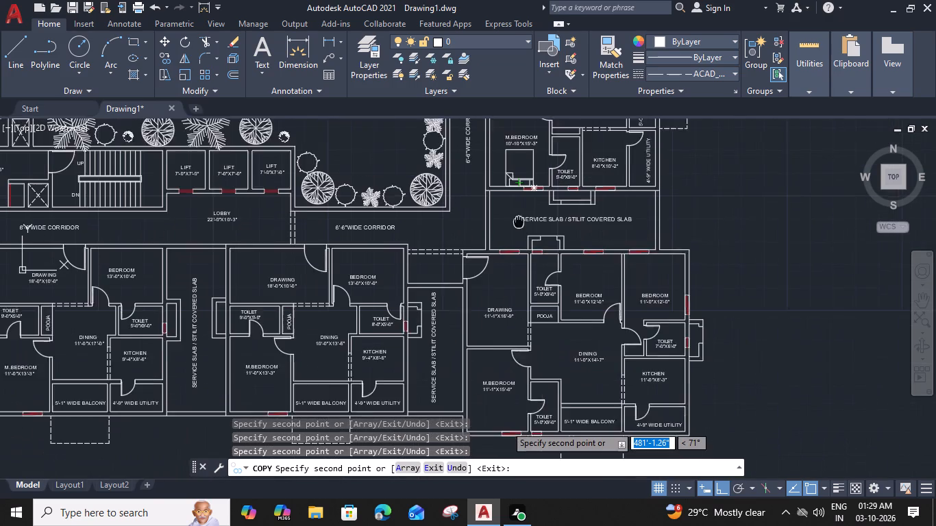
{"action": "middle_click_drag", "start_coordinate": [519, 221], "coordinate": [520, 189]}
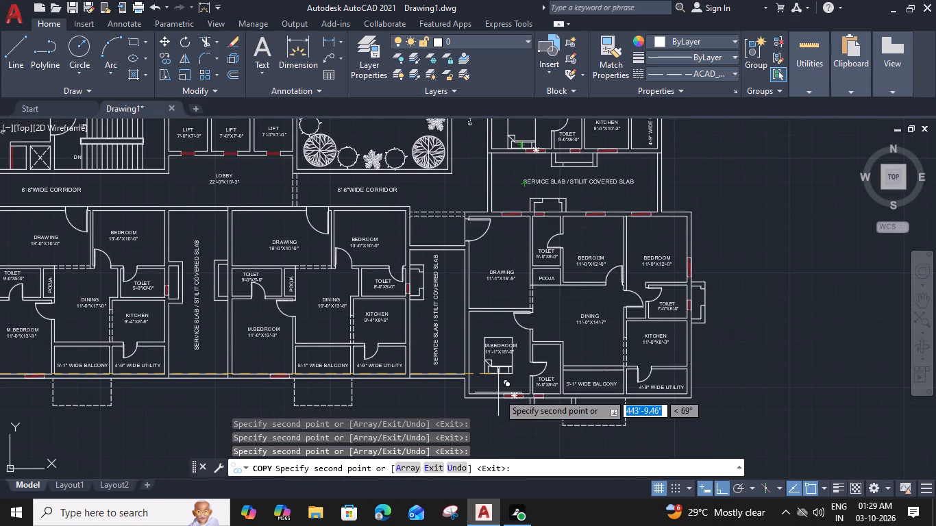
{"action": "left_click", "coordinate": [499, 393]}
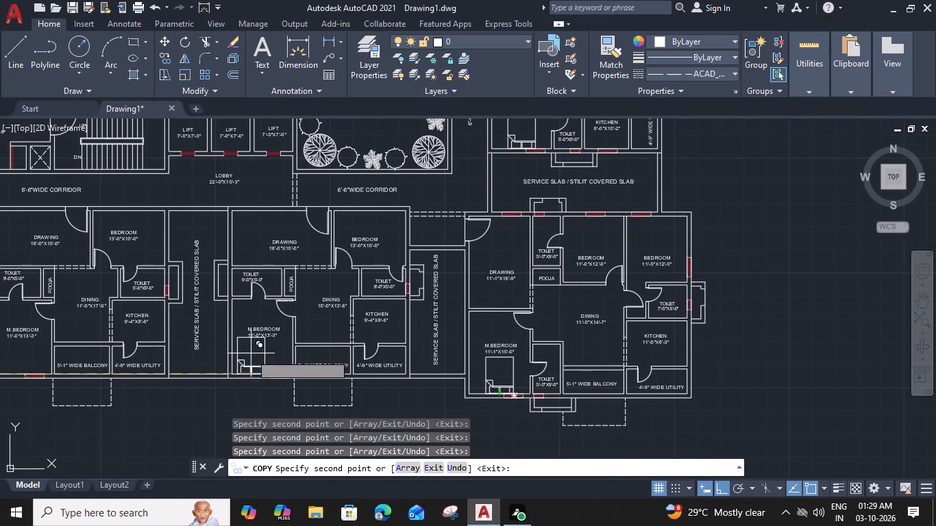
{"action": "left_click", "coordinate": [260, 373]}
{"action": "middle_click_drag", "start_coordinate": [246, 375], "coordinate": [329, 373]}
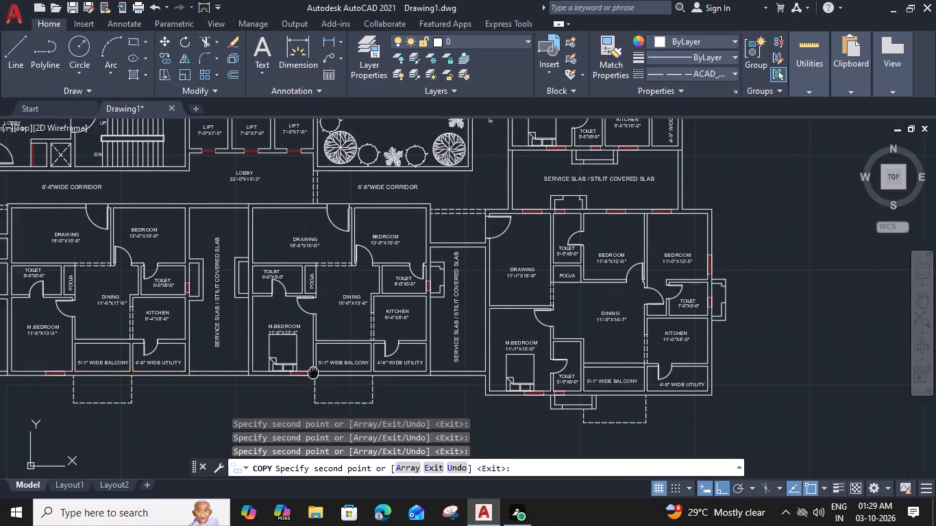
{"action": "middle_click_drag", "start_coordinate": [329, 373], "coordinate": [543, 379]}
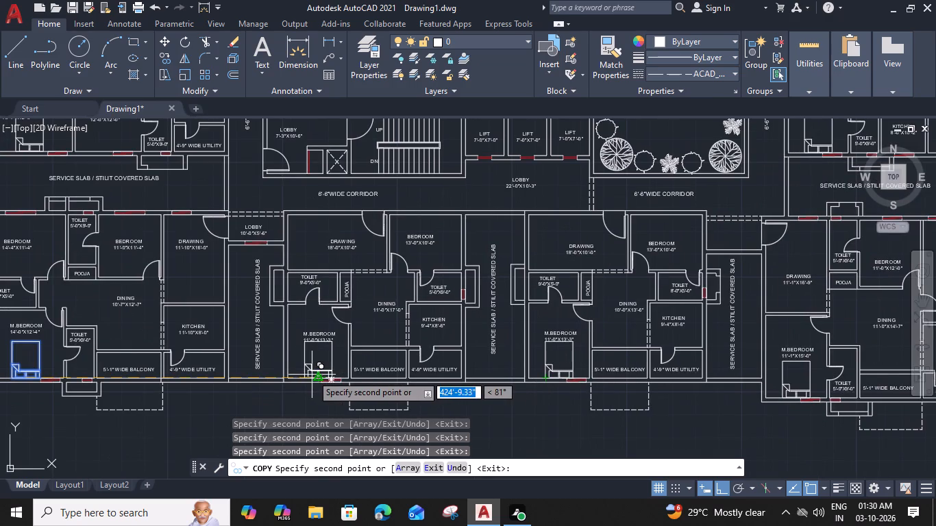
{"action": "left_click", "coordinate": [316, 376]}
{"action": "middle_click_drag", "start_coordinate": [289, 379], "coordinate": [554, 364]}
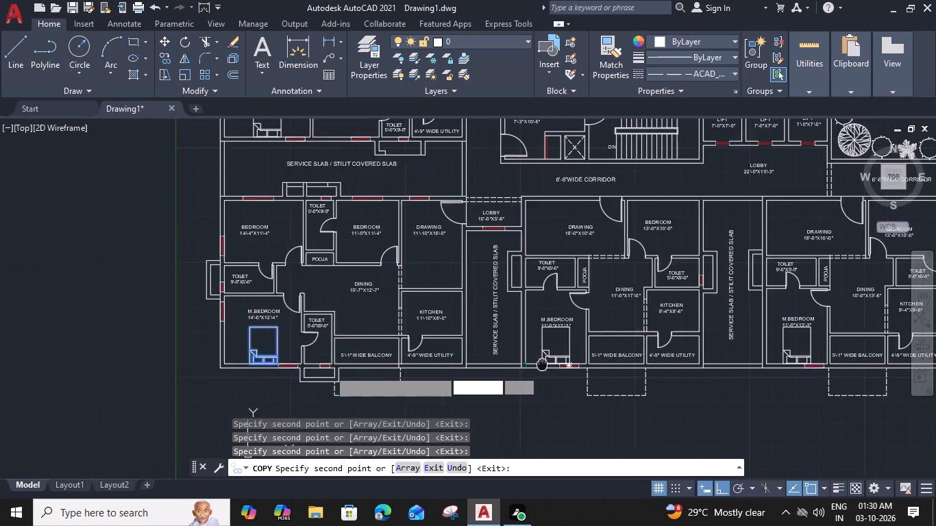
{"action": "middle_click_drag", "start_coordinate": [554, 364], "coordinate": [574, 364]}
{"action": "key", "text": "Escape"}
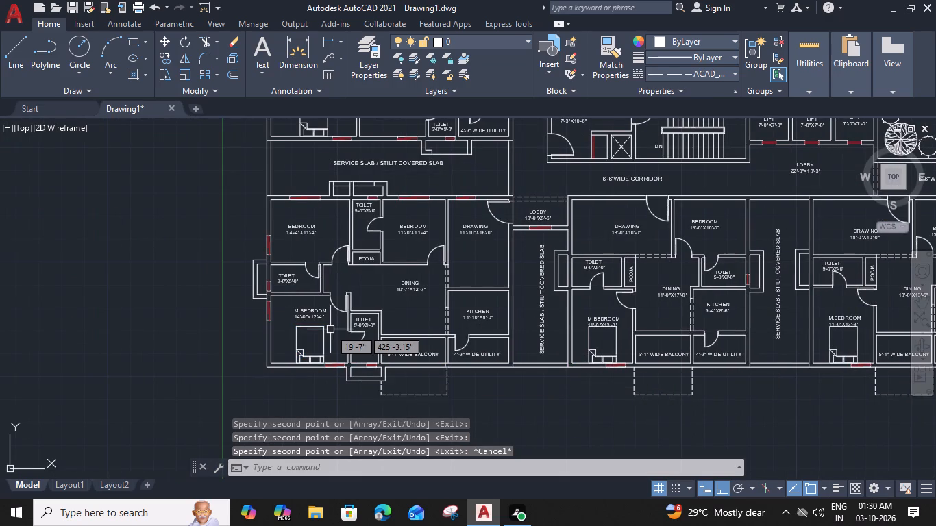
Copy the bed in the 14'-0"X12'-4" M.BEDROOM straight up into the 14'-4"X11'-4" BEDROOM of the same flat.
{"action": "middle_click_drag", "start_coordinate": [331, 329], "coordinate": [500, 318]}
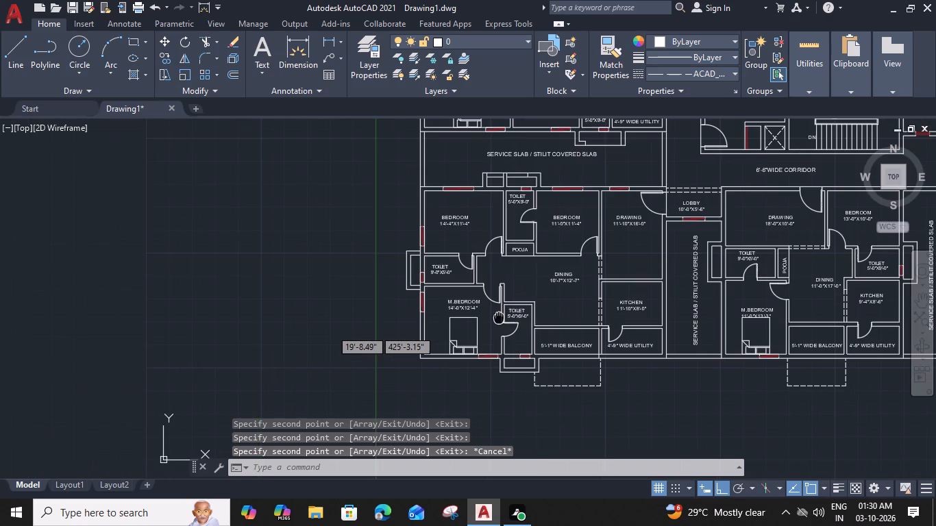
{"action": "left_click", "coordinate": [467, 318]}
{"action": "type", "text": "CO"}
{"action": "key", "text": "space"}
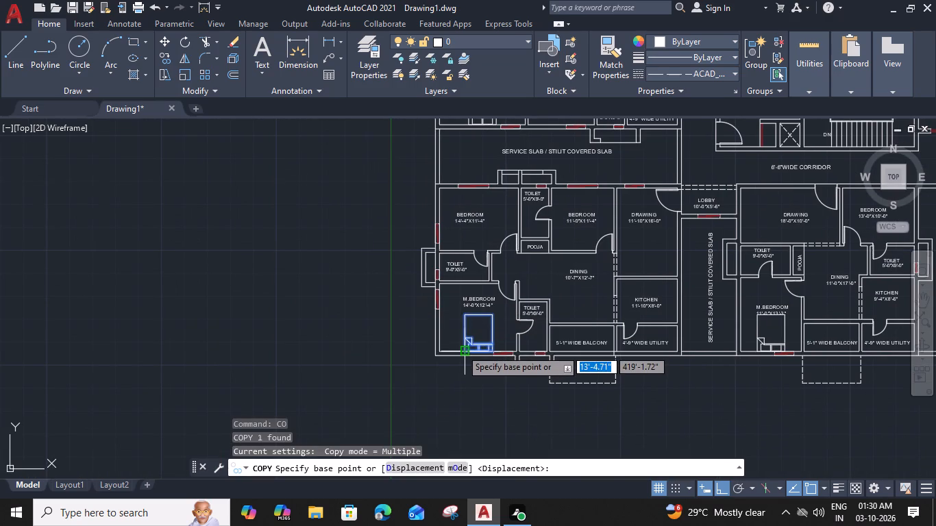
{"action": "left_click", "coordinate": [461, 349]}
{"action": "left_click", "coordinate": [461, 236]}
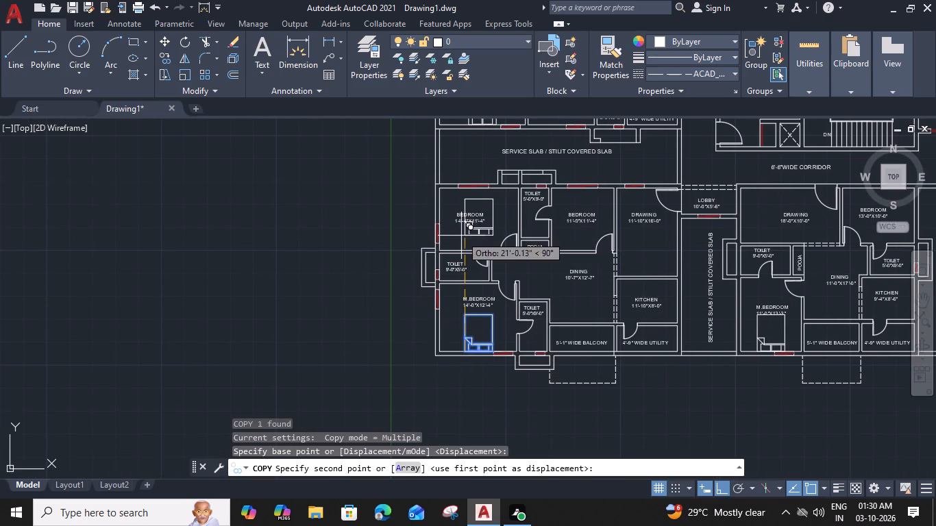
{"action": "key", "text": "Escape"}
Rotate the bed copy in the 14'-4"X11'-4" BEDROOM 90° clockwise about its upper-right foot-end corner.
{"action": "middle_click_drag", "start_coordinate": [464, 233], "coordinate": [491, 255]}
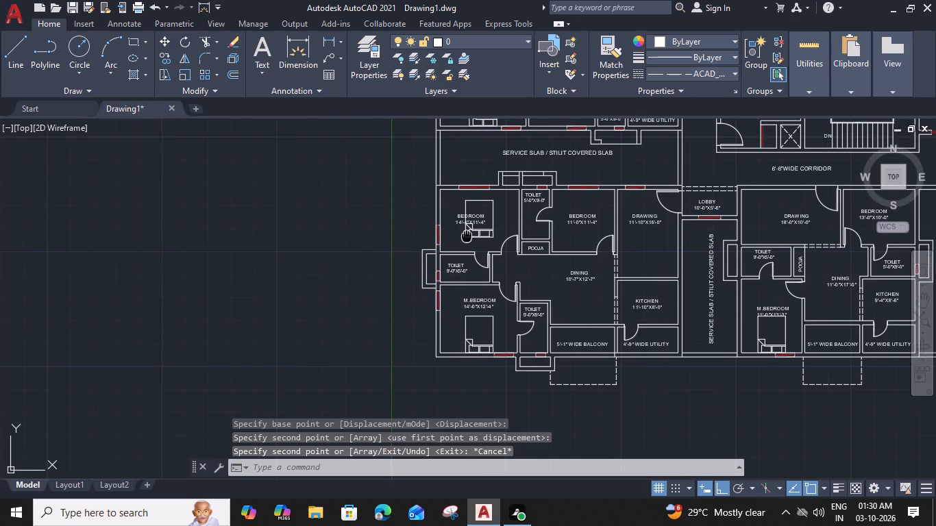
{"action": "left_click", "coordinate": [493, 250]}
{"action": "type", "text": "RO"}
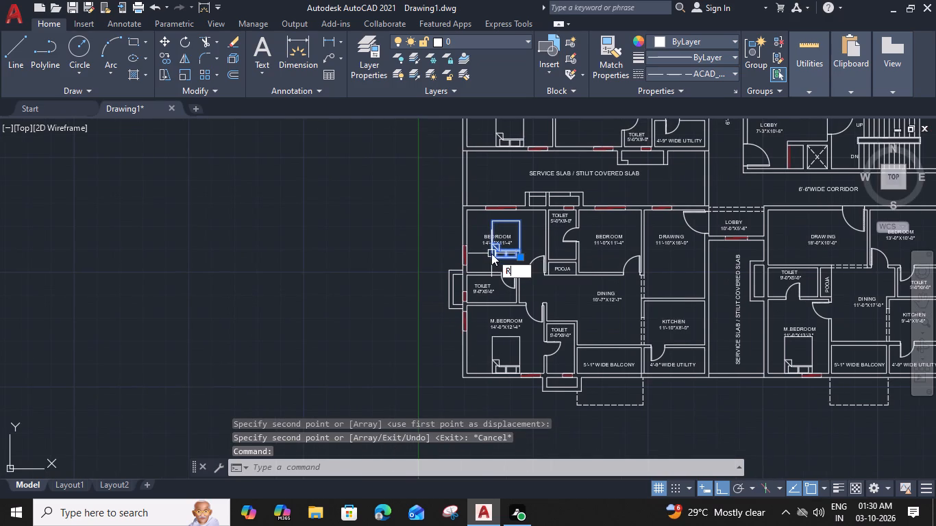
{"action": "key", "text": "space"}
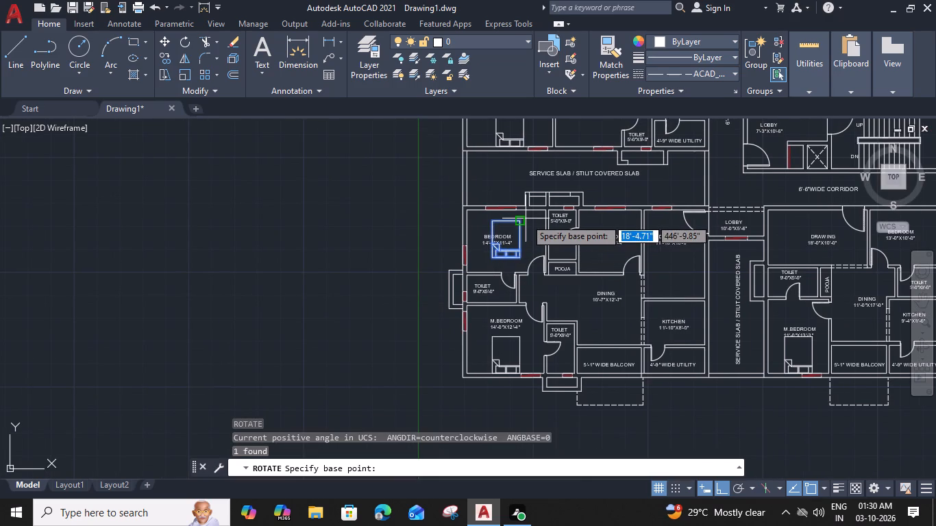
{"action": "left_click", "coordinate": [524, 220]}
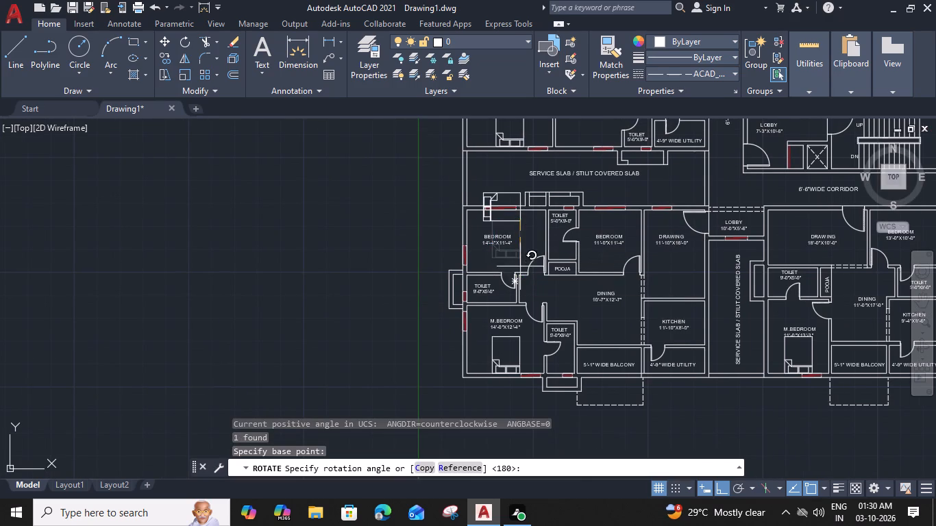
{"action": "scroll", "coordinate": [519, 254], "scroll_direction": "up", "scroll_amount": 3}
{"action": "left_click", "coordinate": [519, 240]}
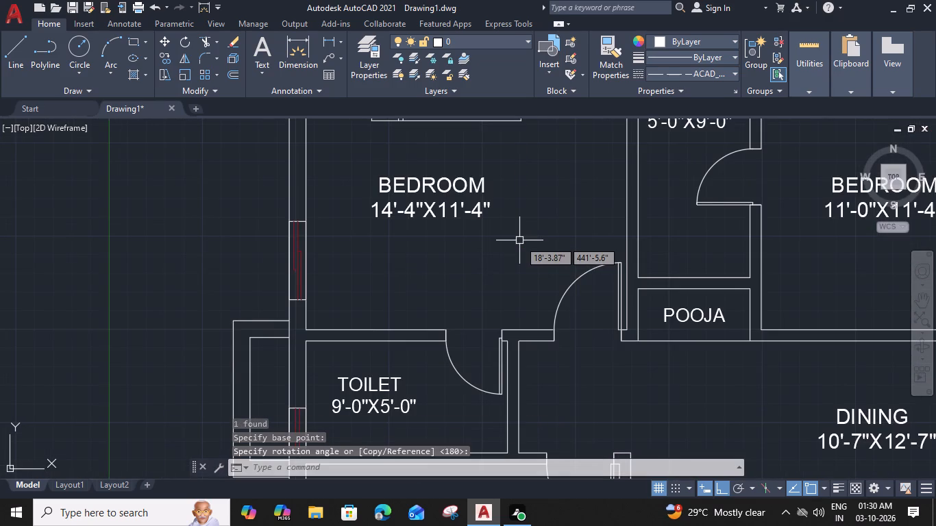
Move the rotated bed down so its headboard's midpoint sits against the left wall of the 14'-4"X11'-4" BEDROOM.
{"action": "middle_click_drag", "start_coordinate": [519, 251], "coordinate": [550, 325]}
{"action": "left_click", "coordinate": [399, 190]}
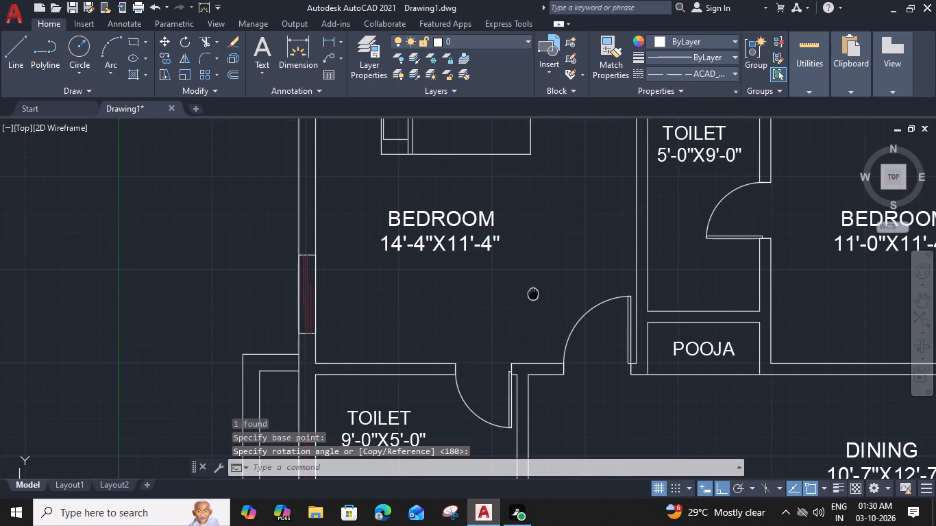
{"action": "type", "text": "M"}
{"action": "key", "text": "space"}
{"action": "middle_click_drag", "start_coordinate": [399, 225], "coordinate": [432, 264]}
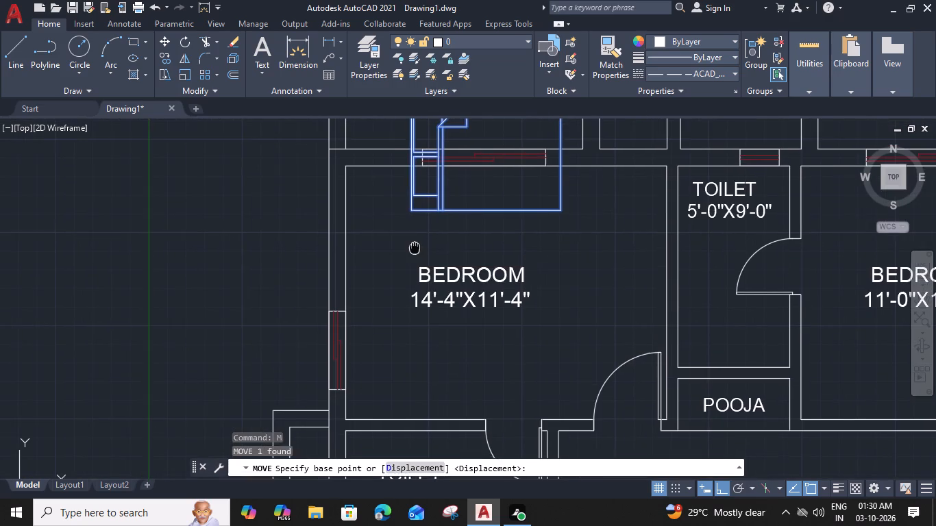
{"action": "left_click", "coordinate": [434, 178]}
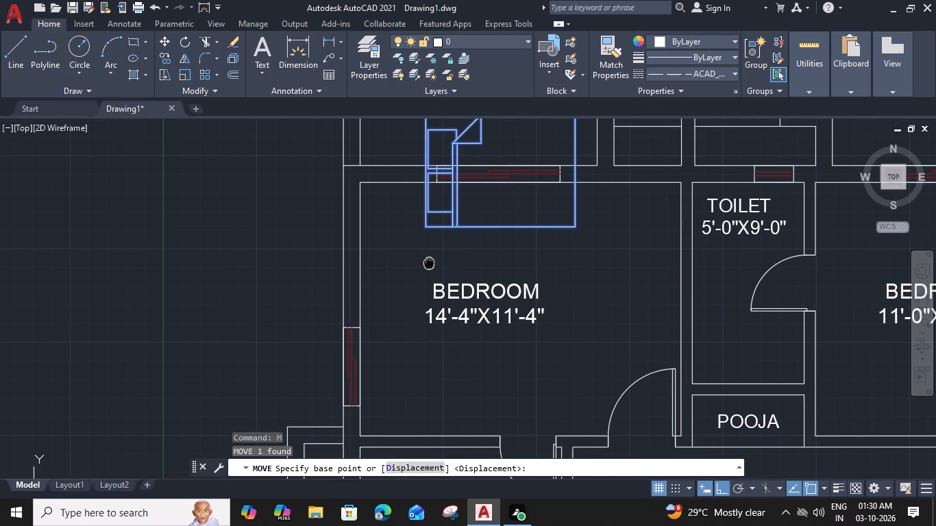
{"action": "left_click", "coordinate": [371, 316]}
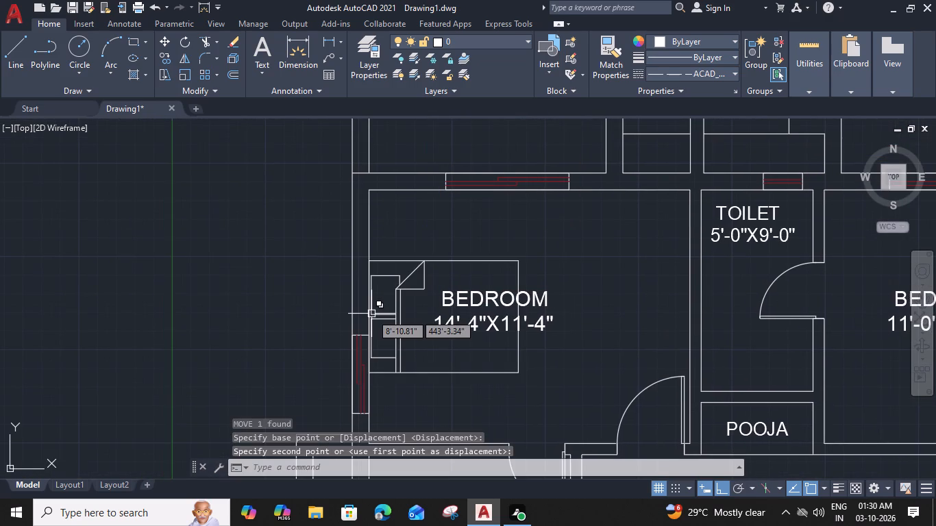
Copy this bed by its headboard midpoint to the left walls of the 13'-0"X11'-9" BEDROOM and the 11'-0"X11'-0" BEDROOM.
{"action": "left_click", "coordinate": [412, 259]}
{"action": "key", "text": "c"}
{"action": "type", "text": "O"}
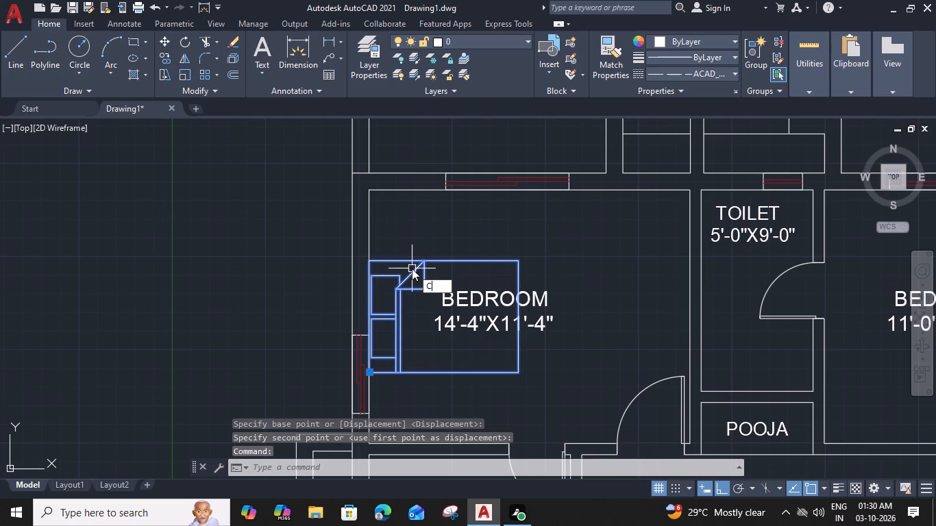
{"action": "key", "text": "space"}
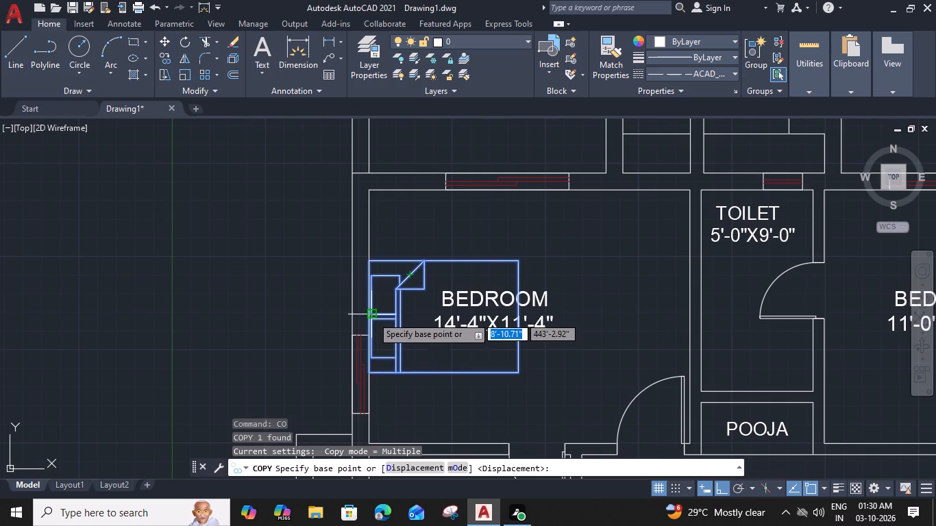
{"action": "left_click", "coordinate": [367, 320]}
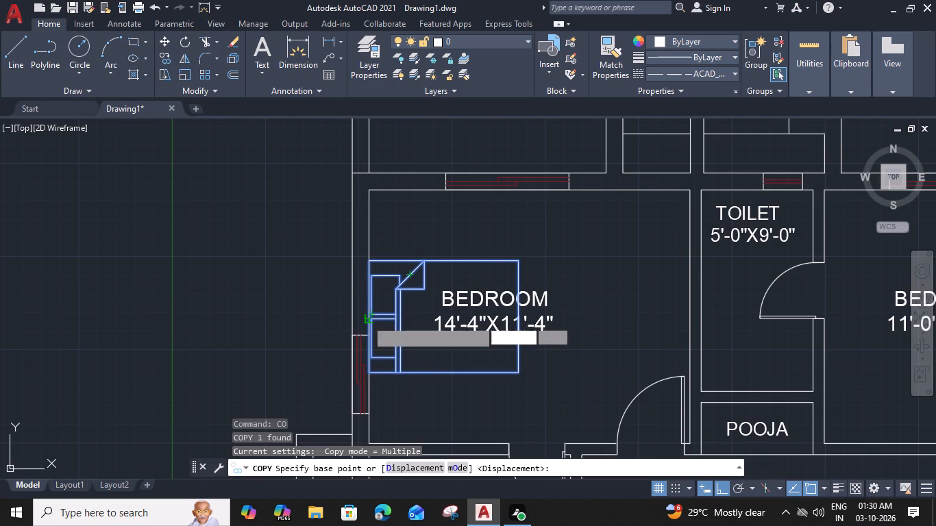
{"action": "scroll", "coordinate": [368, 312], "scroll_direction": "down", "scroll_amount": 3}
{"action": "middle_click_drag", "start_coordinate": [398, 240], "coordinate": [402, 425]}
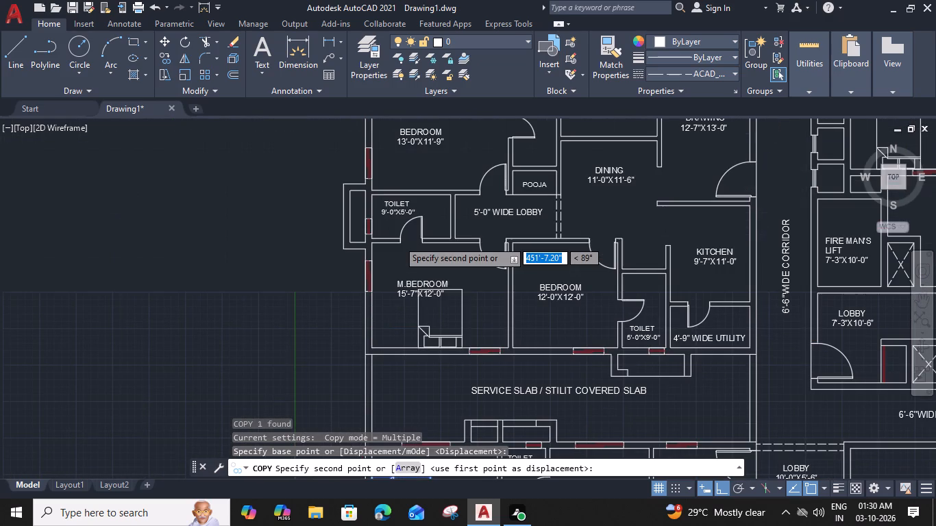
{"action": "middle_click_drag", "start_coordinate": [406, 257], "coordinate": [395, 355]}
{"action": "left_click", "coordinate": [362, 238]}
{"action": "scroll", "coordinate": [367, 245], "scroll_direction": "down", "scroll_amount": 1}
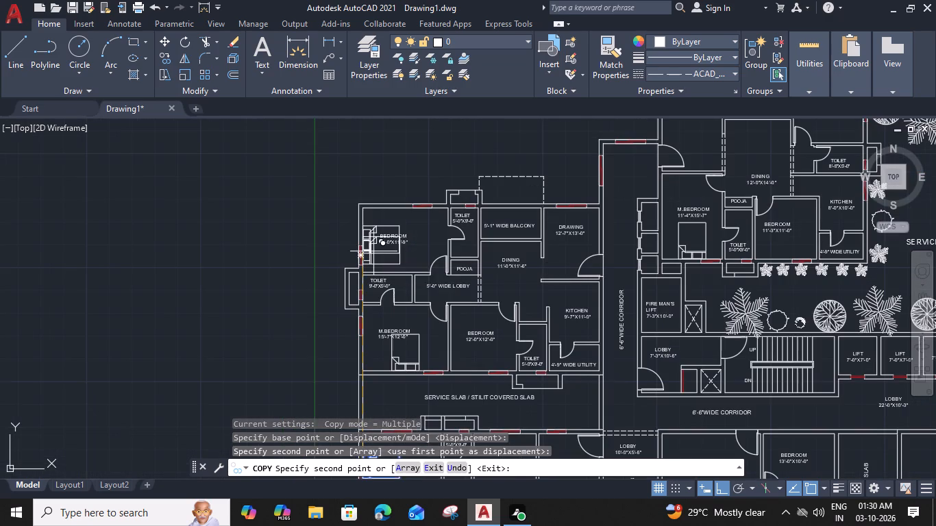
{"action": "middle_click_drag", "start_coordinate": [598, 218], "coordinate": [370, 315]}
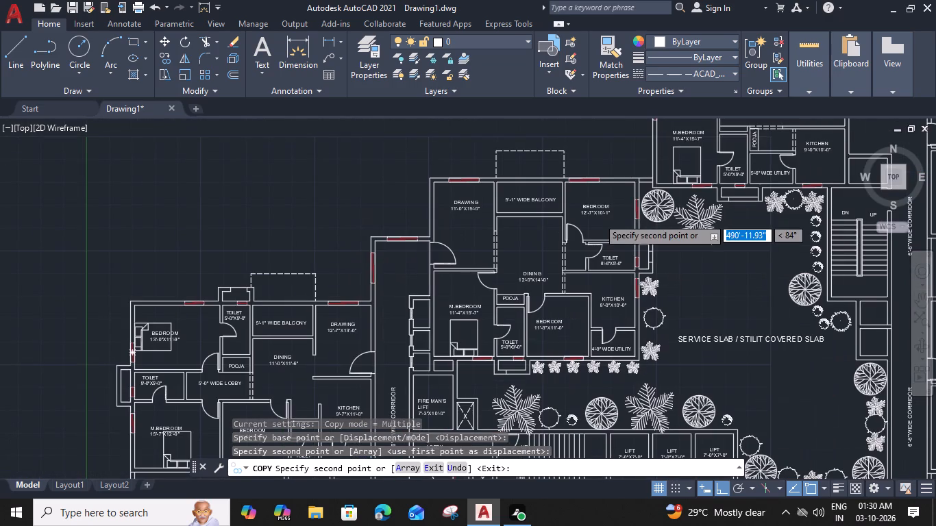
{"action": "middle_click_drag", "start_coordinate": [632, 244], "coordinate": [378, 358]}
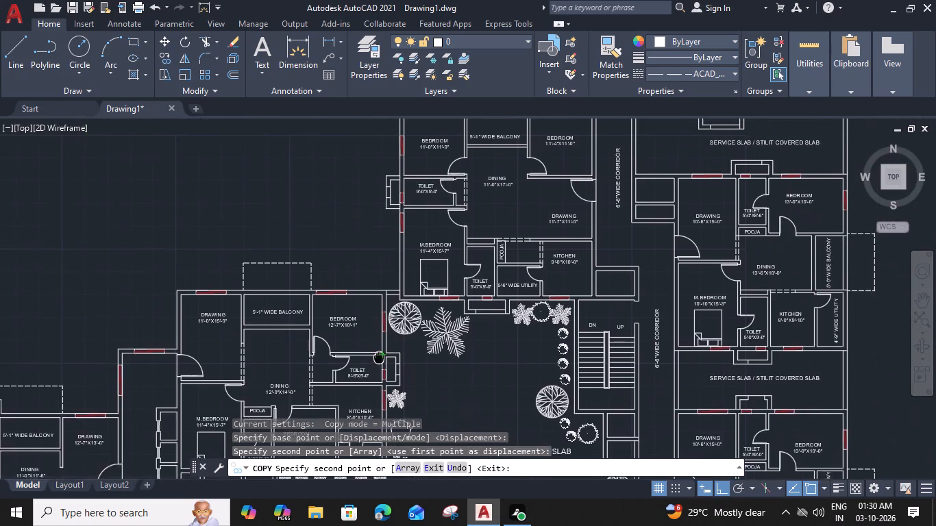
{"action": "middle_click_drag", "start_coordinate": [378, 358], "coordinate": [375, 394]}
{"action": "left_click", "coordinate": [403, 184]}
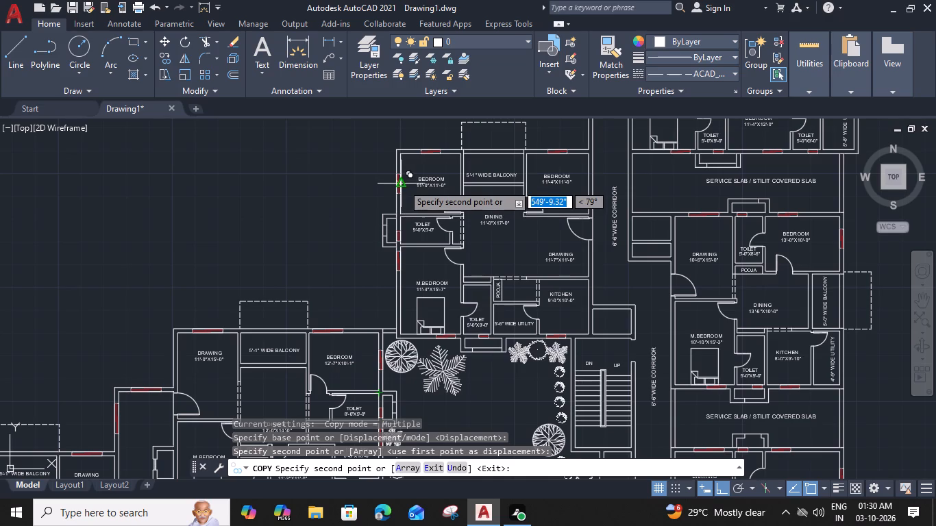
Look over the remaining flats for bedrooms where the same bed orientation would fit, and finish copying.
{"action": "middle_click_drag", "start_coordinate": [613, 181], "coordinate": [607, 184]}
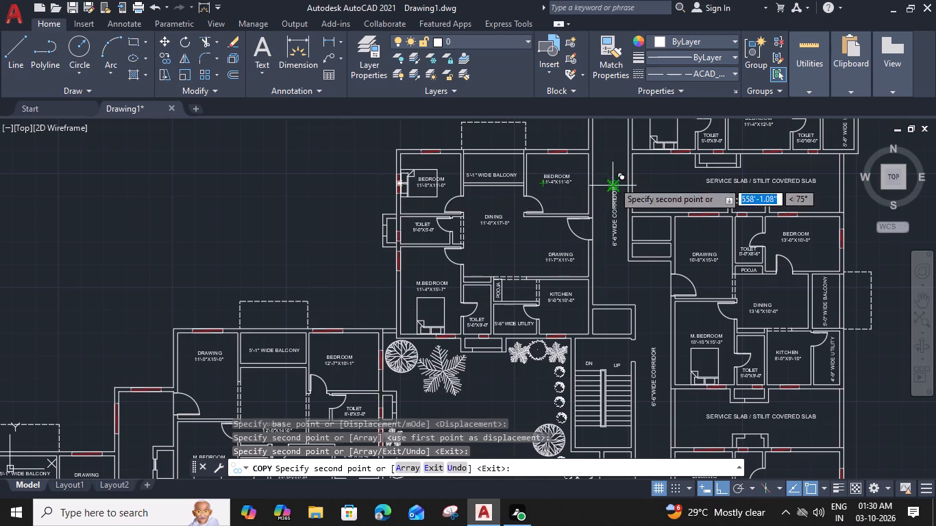
{"action": "middle_click_drag", "start_coordinate": [607, 184], "coordinate": [317, 347]}
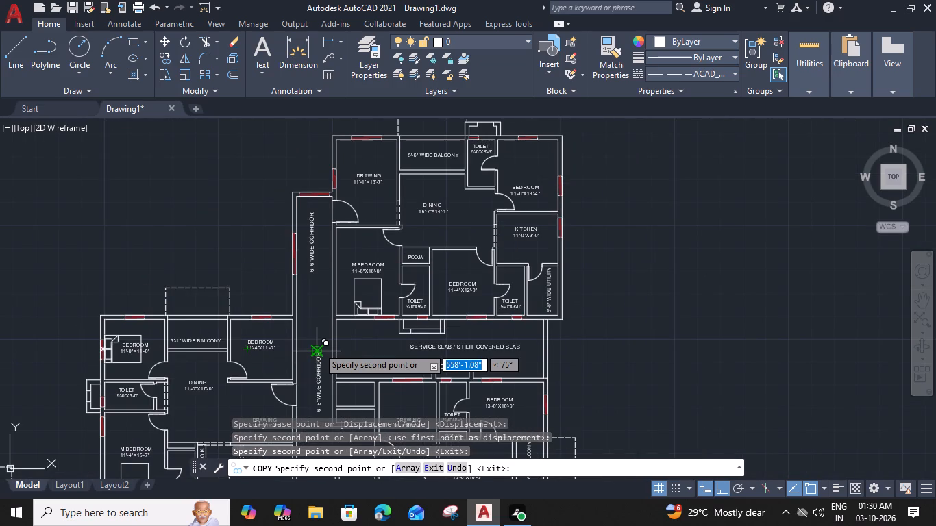
{"action": "middle_click_drag", "start_coordinate": [361, 351], "coordinate": [362, 345]}
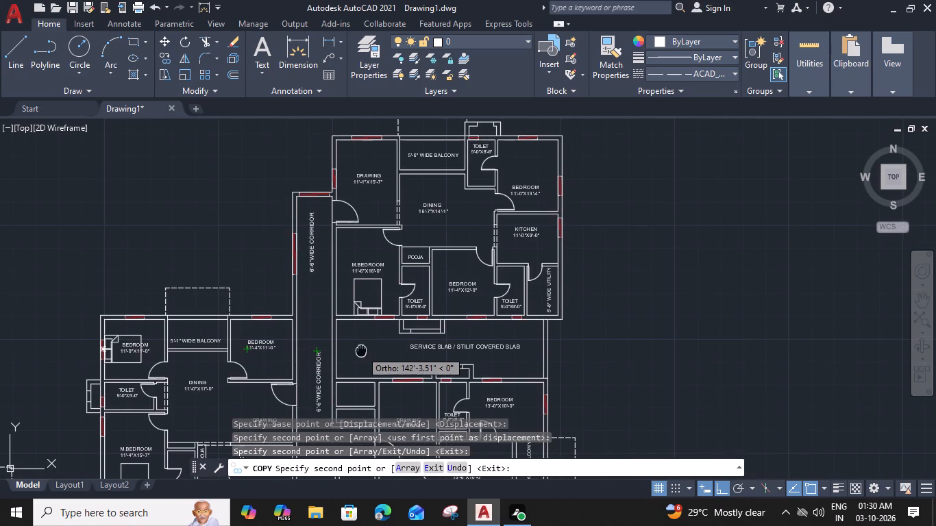
{"action": "middle_click_drag", "start_coordinate": [362, 345], "coordinate": [431, 191]}
{"action": "middle_click_drag", "start_coordinate": [452, 302], "coordinate": [446, 237]}
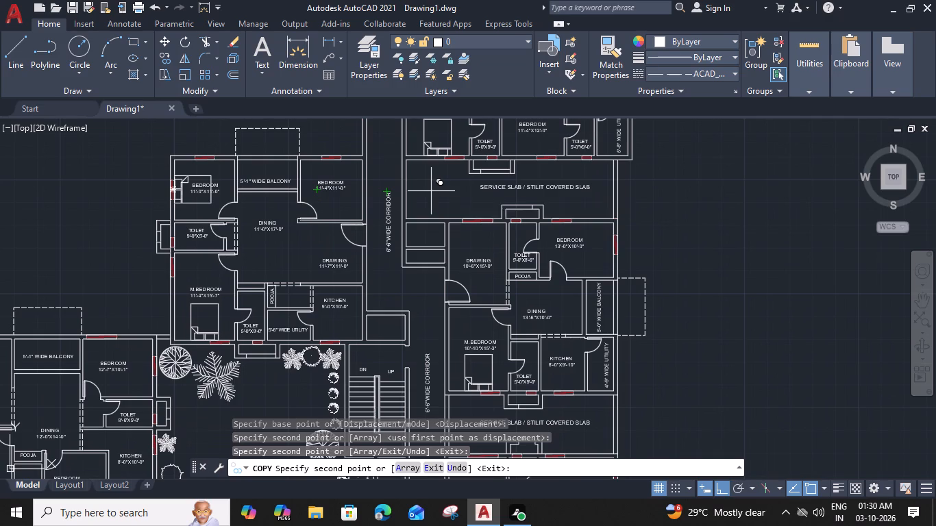
{"action": "middle_click_drag", "start_coordinate": [446, 237], "coordinate": [473, 162]}
{"action": "middle_click_drag", "start_coordinate": [487, 308], "coordinate": [496, 164]}
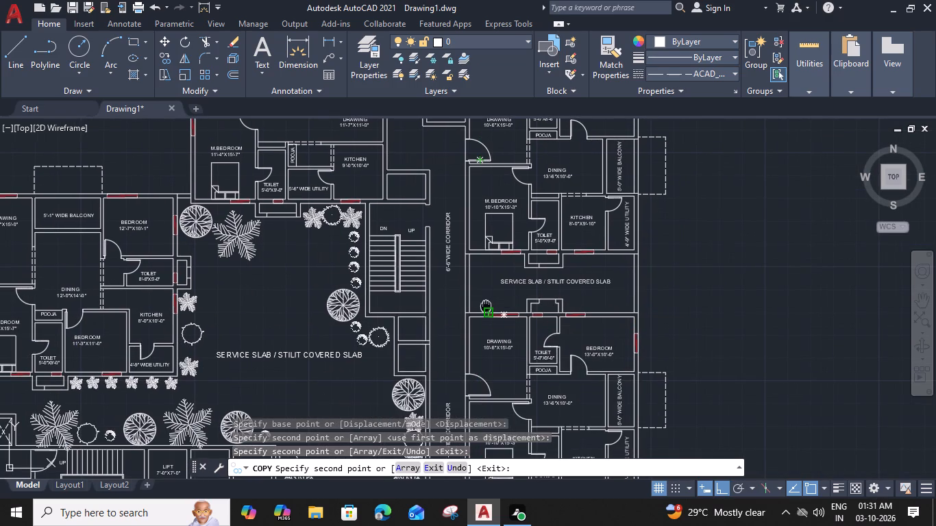
{"action": "middle_click_drag", "start_coordinate": [496, 329], "coordinate": [507, 131]}
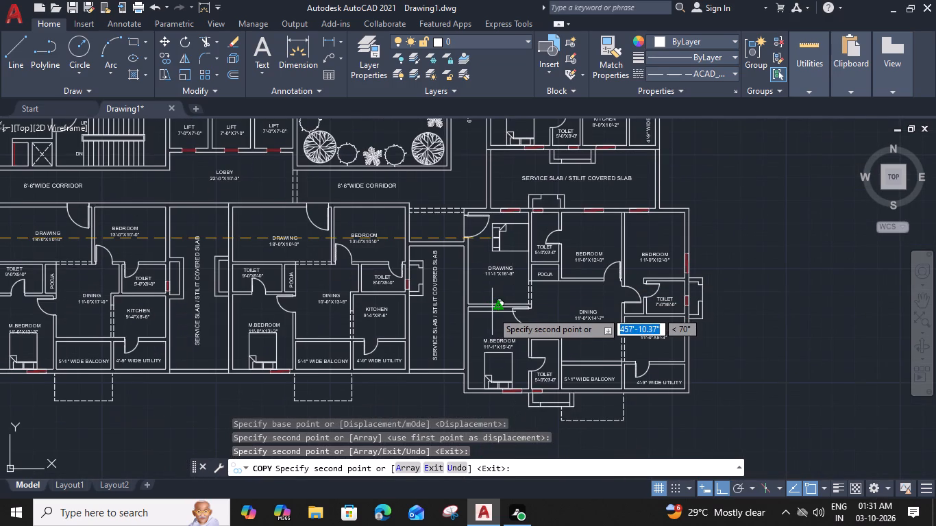
{"action": "middle_click_drag", "start_coordinate": [491, 312], "coordinate": [623, 299]}
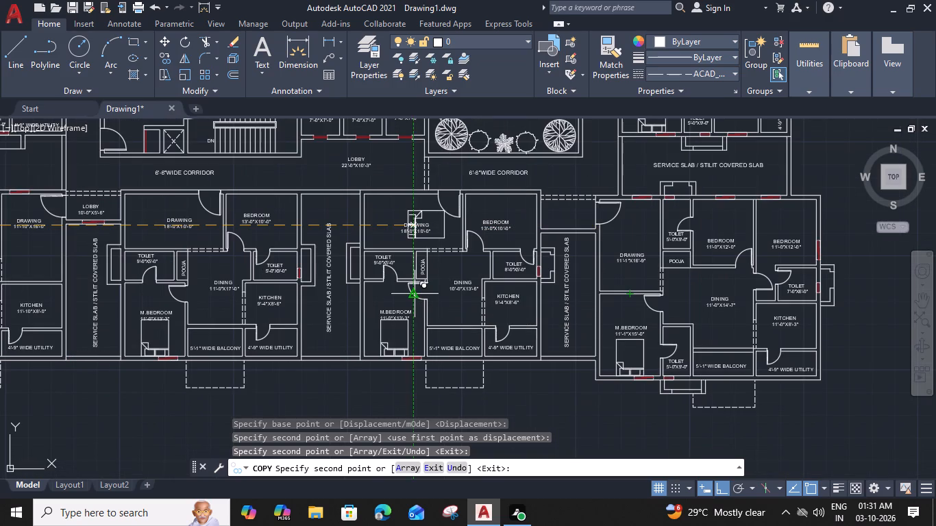
{"action": "middle_click_drag", "start_coordinate": [435, 277], "coordinate": [671, 286]}
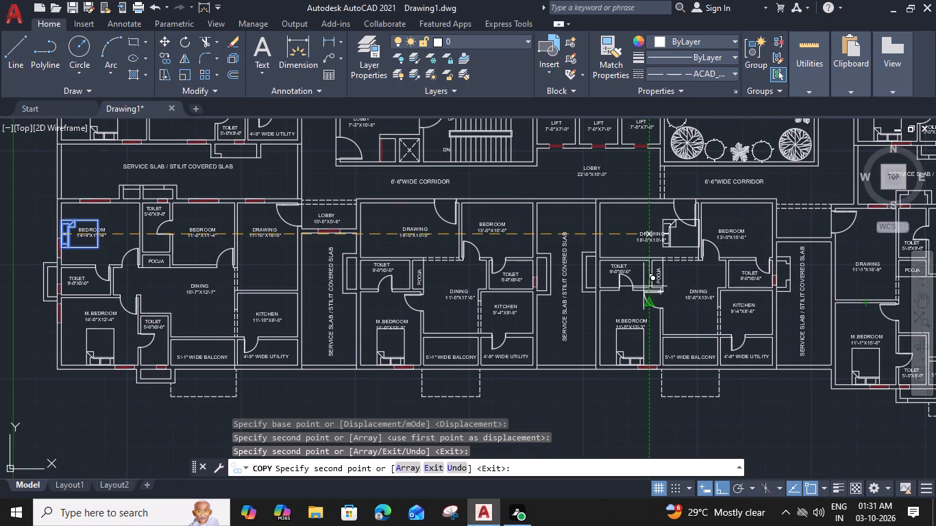
{"action": "middle_click_drag", "start_coordinate": [374, 292], "coordinate": [696, 286]}
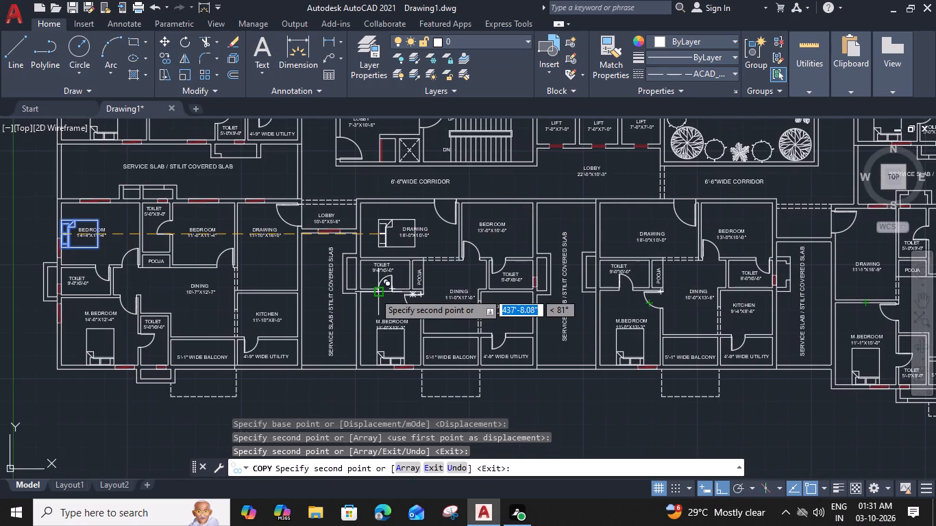
{"action": "key", "text": "Escape"}
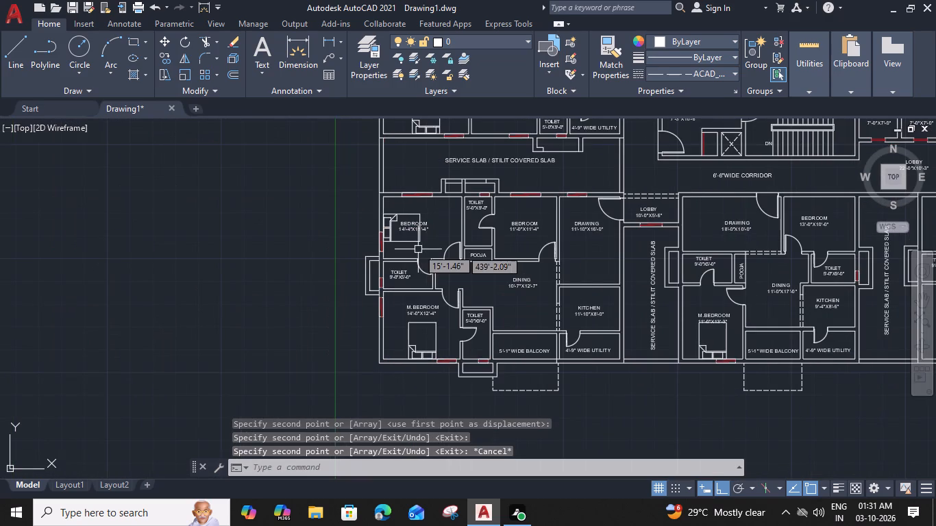
Copy the bed in the 14'-4"X11'-4" BEDROOM straight across into the 11'-0"X11'-4" BEDROOM of the same flat.
{"action": "left_click", "coordinate": [417, 239]}
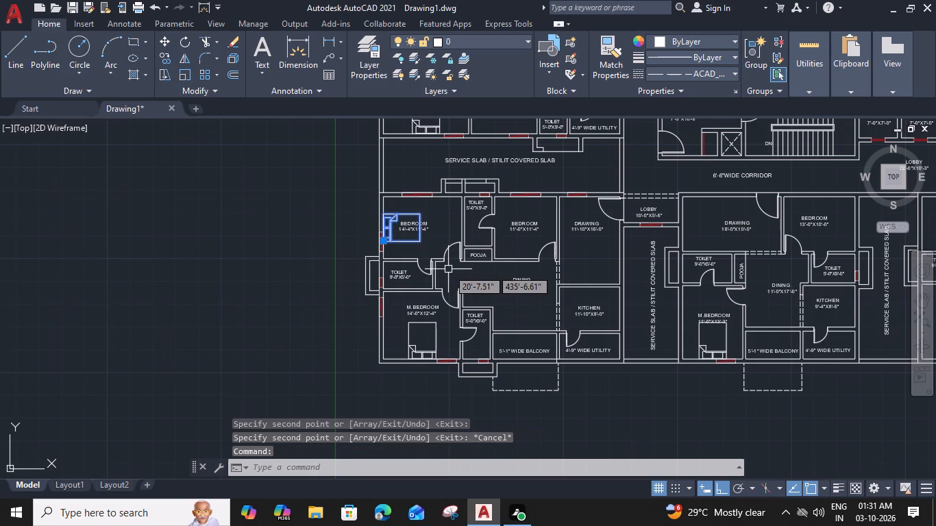
{"action": "type", "text": "CO"}
{"action": "key", "text": "space"}
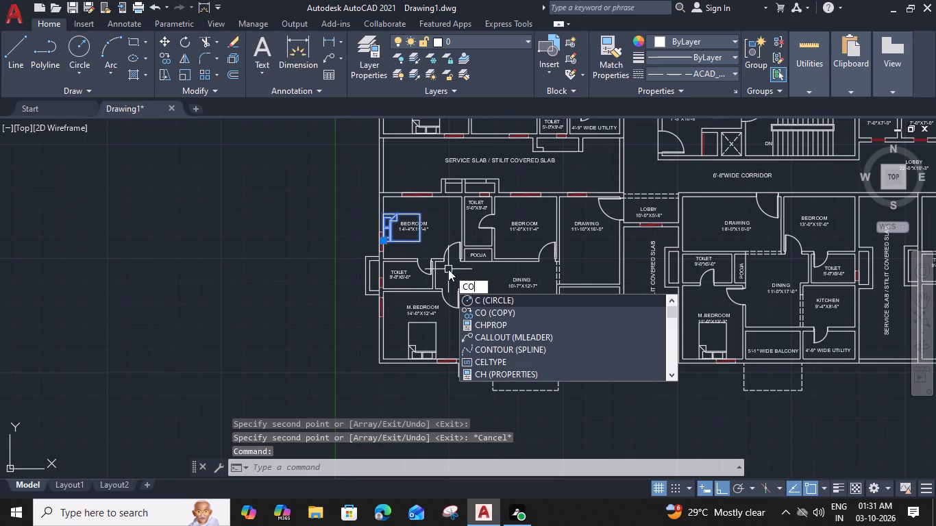
{"action": "scroll", "coordinate": [388, 223], "scroll_direction": "up", "scroll_amount": 3}
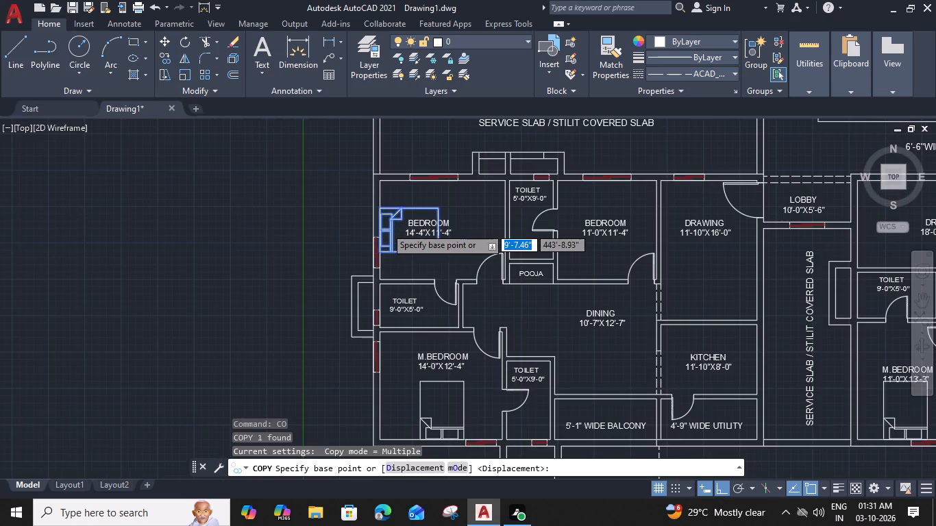
{"action": "left_click", "coordinate": [374, 233]}
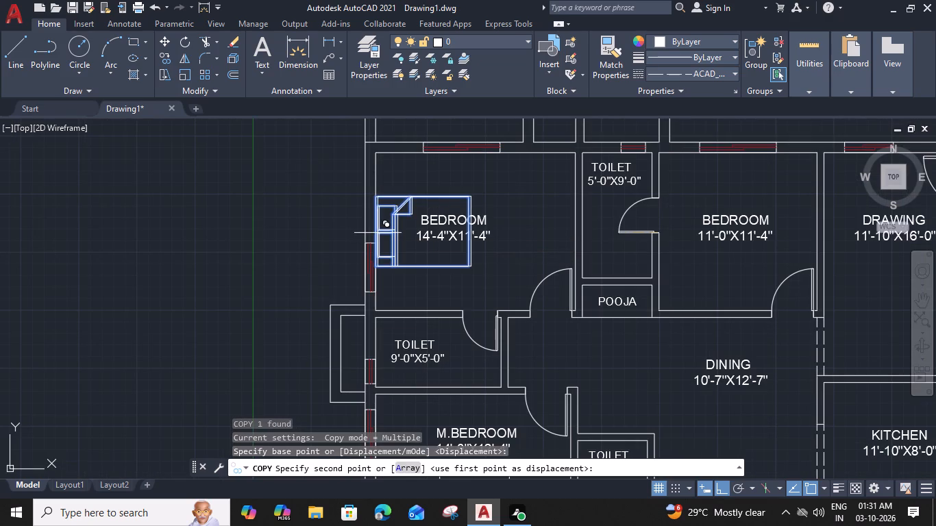
{"action": "left_click", "coordinate": [681, 213]}
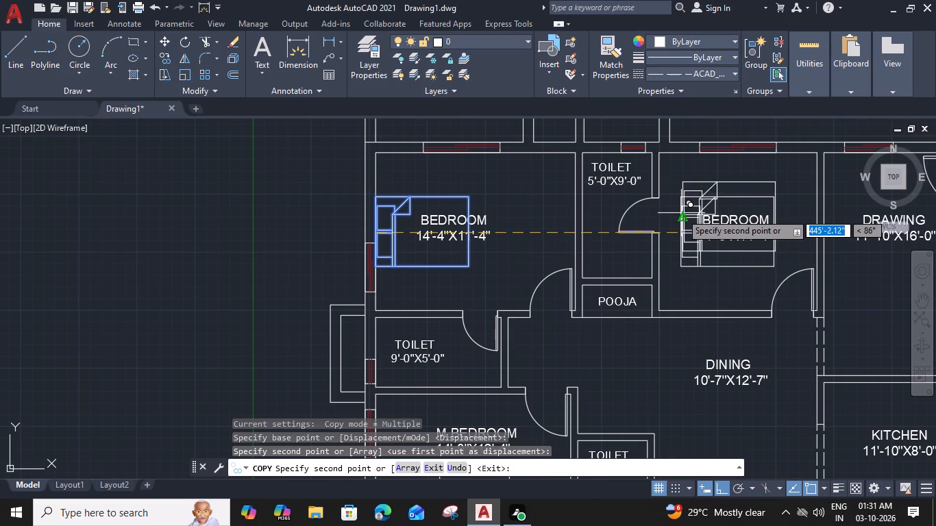
{"action": "key", "text": "Escape"}
Rotate the bed copy in the 11'-0"X11'-4" BEDROOM 90° clockwise about its upper-left head-end corner.
{"action": "left_click", "coordinate": [681, 208]}
{"action": "key", "text": "r"}
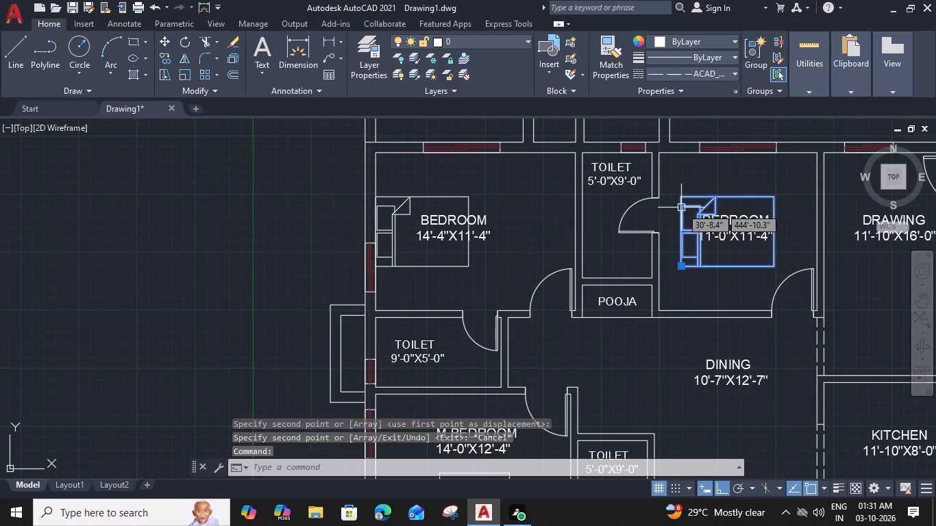
{"action": "key", "text": "o"}
{"action": "key", "text": "space"}
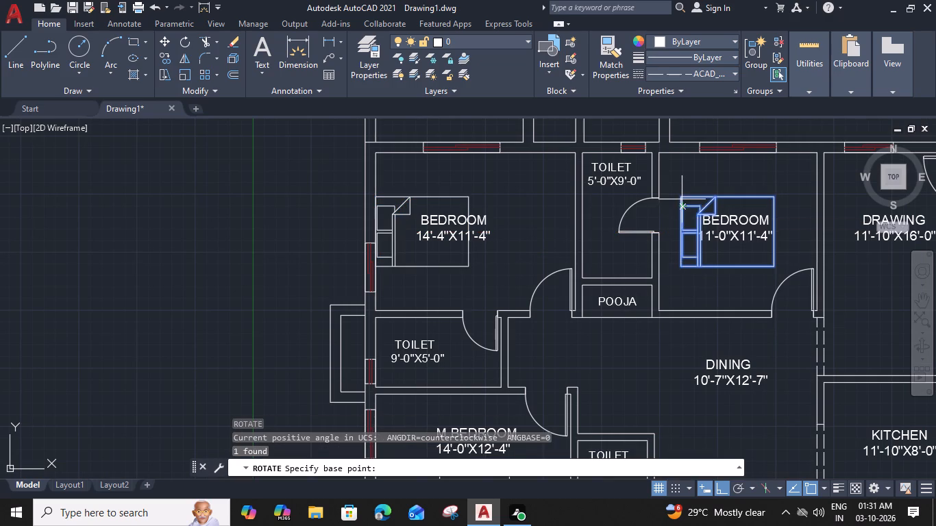
{"action": "left_click", "coordinate": [682, 199]}
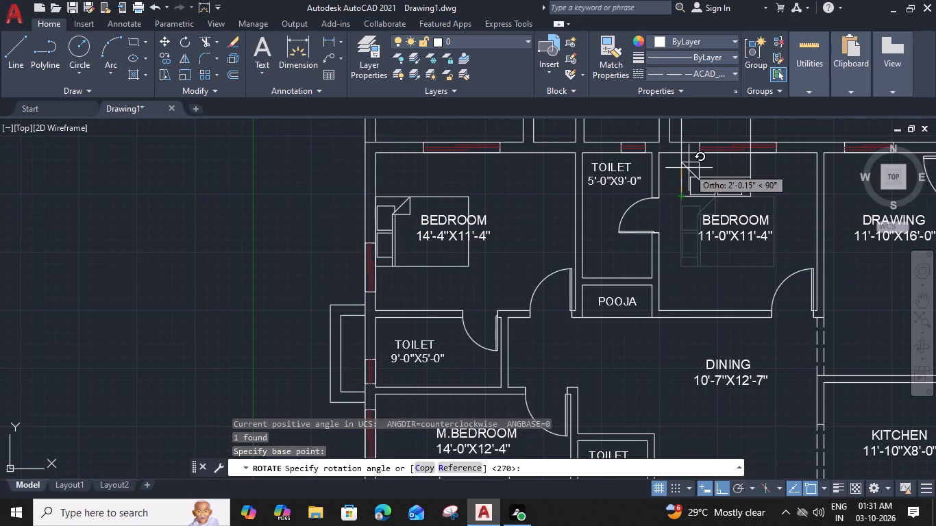
{"action": "scroll", "coordinate": [686, 266], "scroll_direction": "up", "scroll_amount": 2}
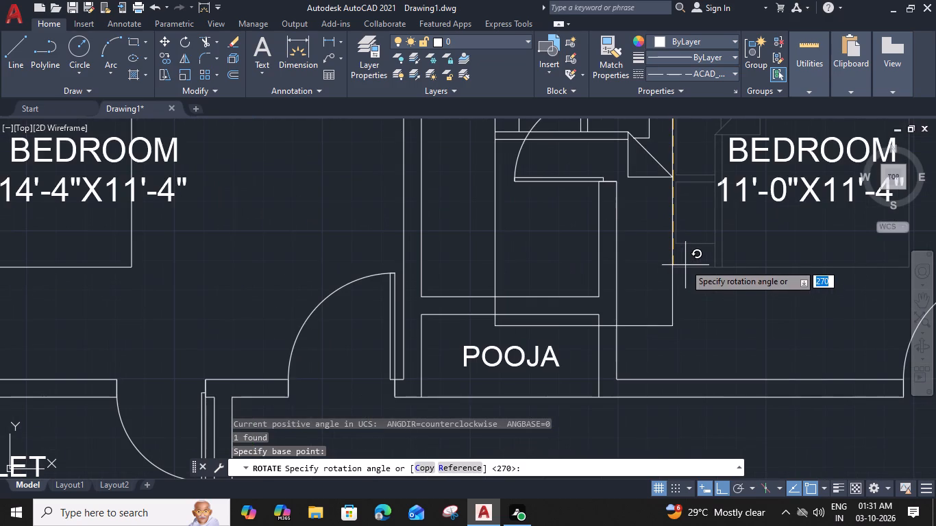
{"action": "left_click", "coordinate": [674, 256]}
{"action": "left_click", "coordinate": [674, 256]}
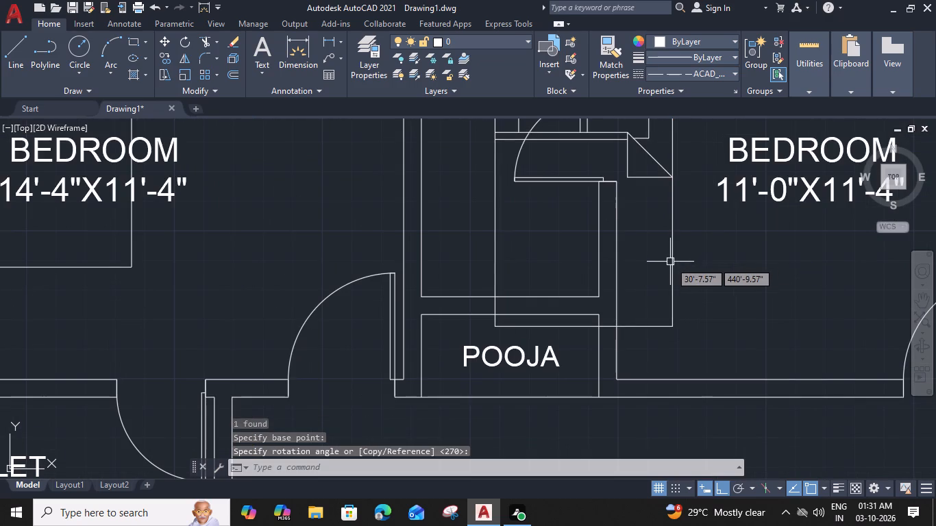
Move the rotated bed by its headboard midpoint onto the upper window wall of the 11'-0"X11'-4" BEDROOM.
{"action": "left_click", "coordinate": [674, 261]}
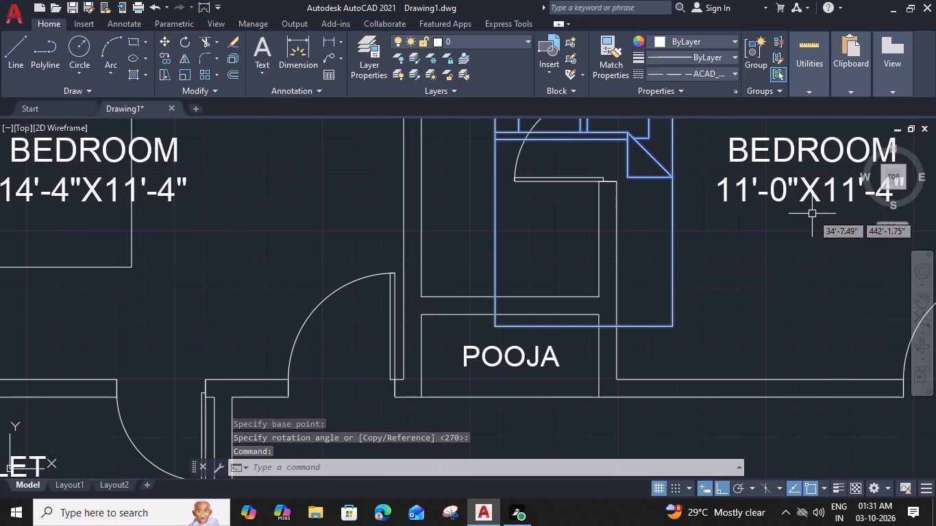
{"action": "type", "text": "M"}
{"action": "key", "text": "space"}
{"action": "middle_click_drag", "start_coordinate": [726, 242], "coordinate": [653, 350]}
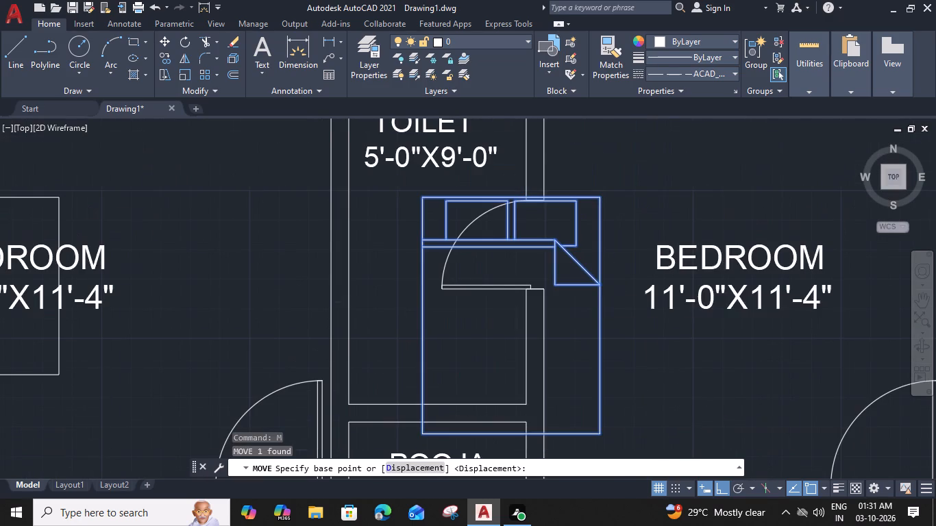
{"action": "left_click", "coordinate": [512, 196]}
{"action": "scroll", "coordinate": [528, 196], "scroll_direction": "down", "scroll_amount": 2}
{"action": "middle_click_drag", "start_coordinate": [637, 177], "coordinate": [601, 239]}
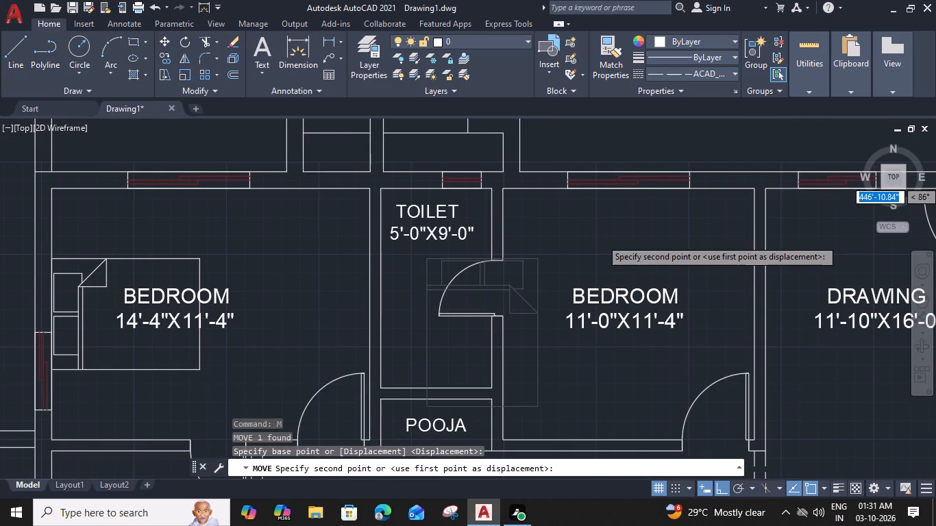
{"action": "left_click", "coordinate": [628, 189]}
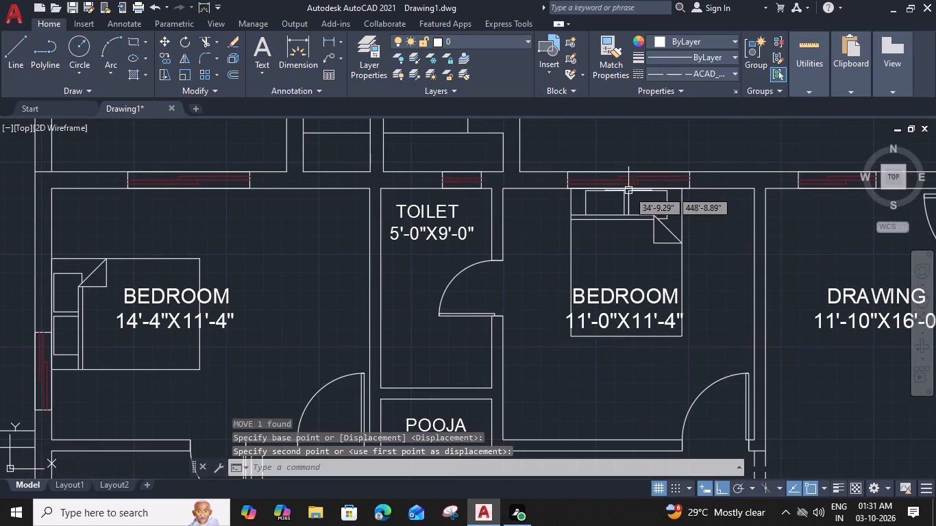
Copy the bed in the 11'-0"X11'-4" BEDROOM, using its headboard midpoint as the base point.
{"action": "left_click", "coordinate": [630, 212]}
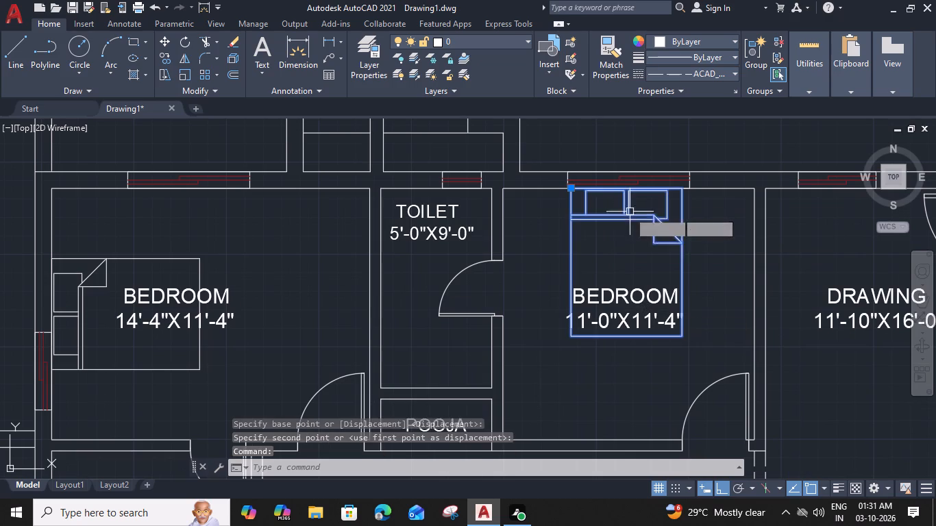
{"action": "type", "text": "CO"}
{"action": "key", "text": "space"}
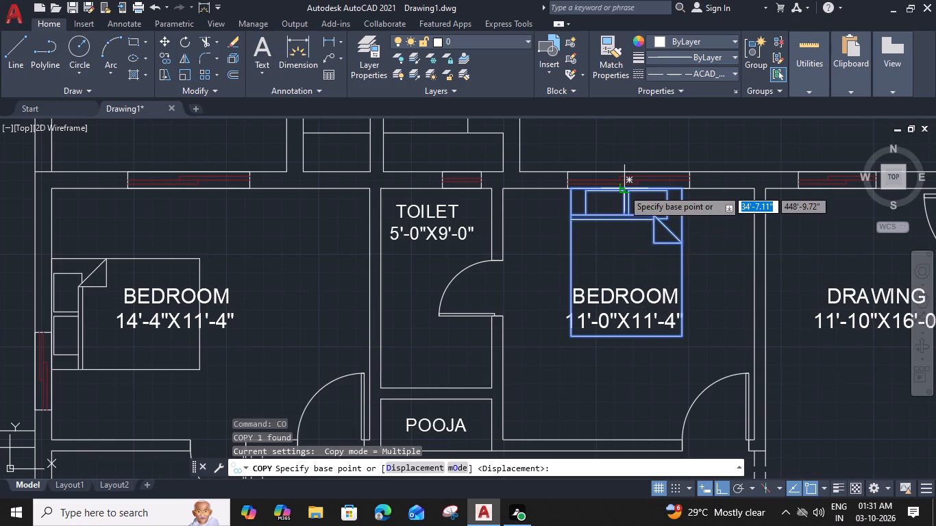
{"action": "left_click", "coordinate": [625, 188]}
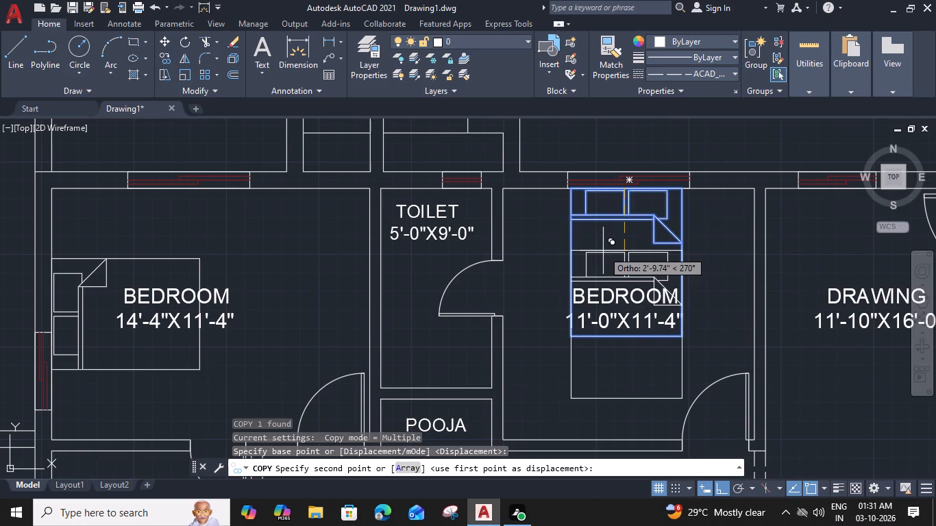
{"action": "scroll", "coordinate": [603, 250], "scroll_direction": "down", "scroll_amount": 2}
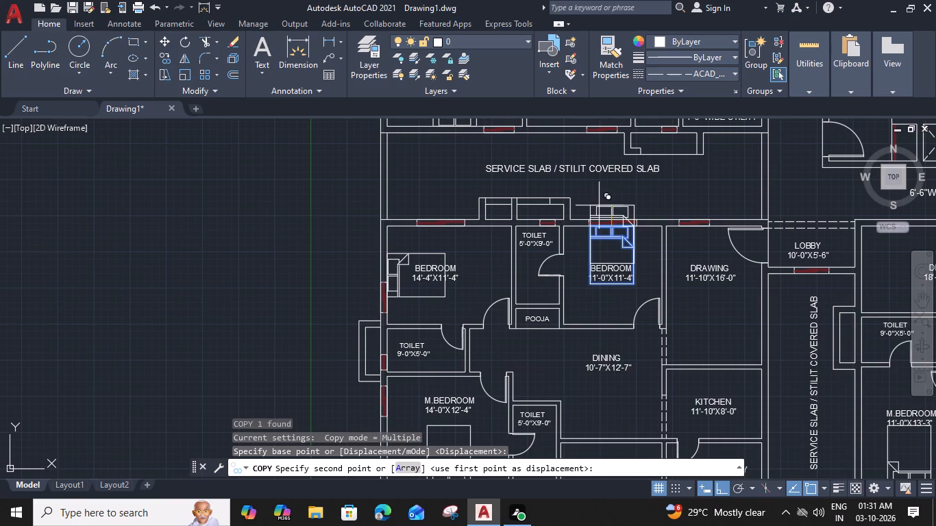
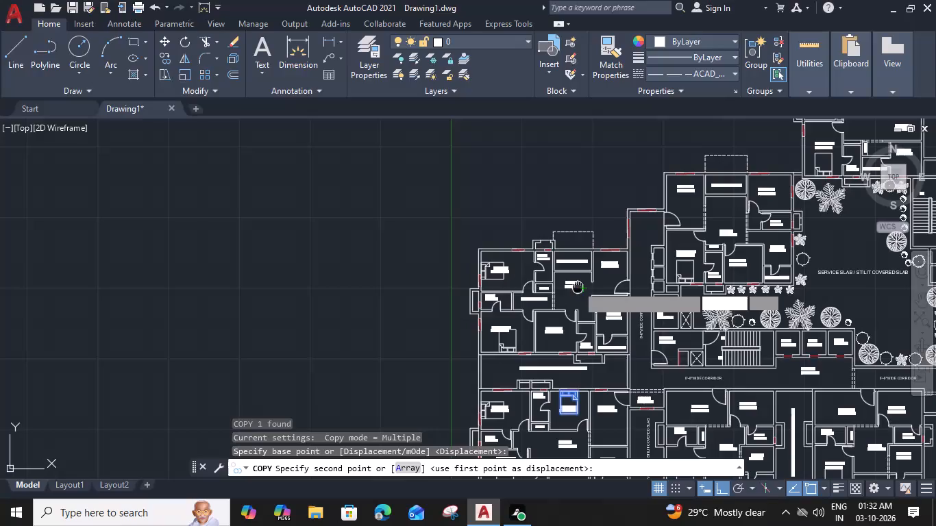
Place bed copies on the upper walls of the 12'-7"X10'-1" BEDROOM and the 11'-4"X11'-0" BEDROOM in the two stepped flats around the courtyard.
{"action": "middle_click_drag", "start_coordinate": [652, 190], "coordinate": [540, 245]}
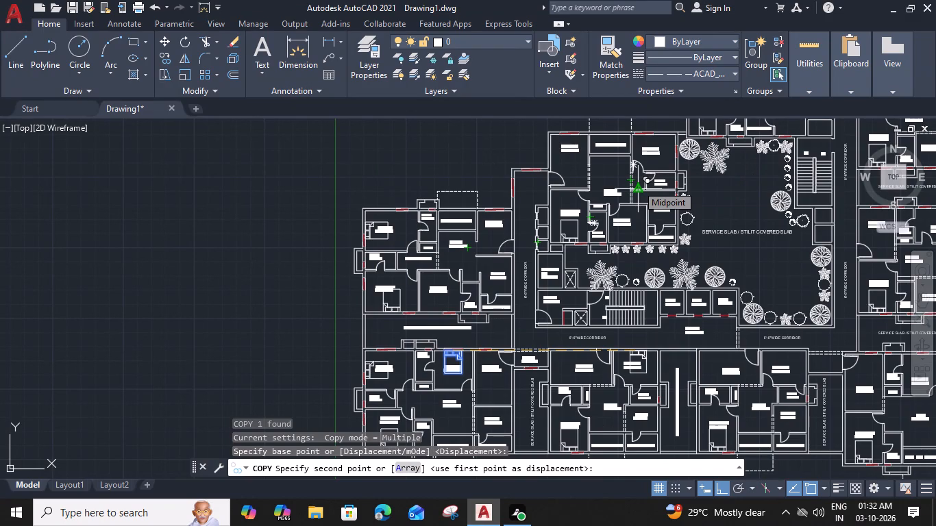
{"action": "middle_click_drag", "start_coordinate": [638, 185], "coordinate": [604, 229]}
{"action": "scroll", "coordinate": [621, 197], "scroll_direction": "up", "scroll_amount": 3}
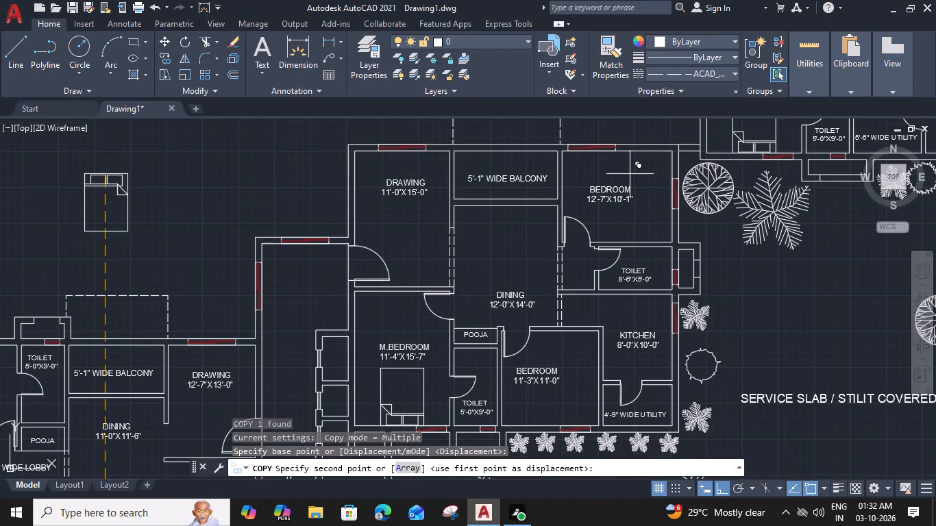
{"action": "left_click", "coordinate": [621, 153]}
{"action": "scroll", "coordinate": [624, 162], "scroll_direction": "down", "scroll_amount": 1}
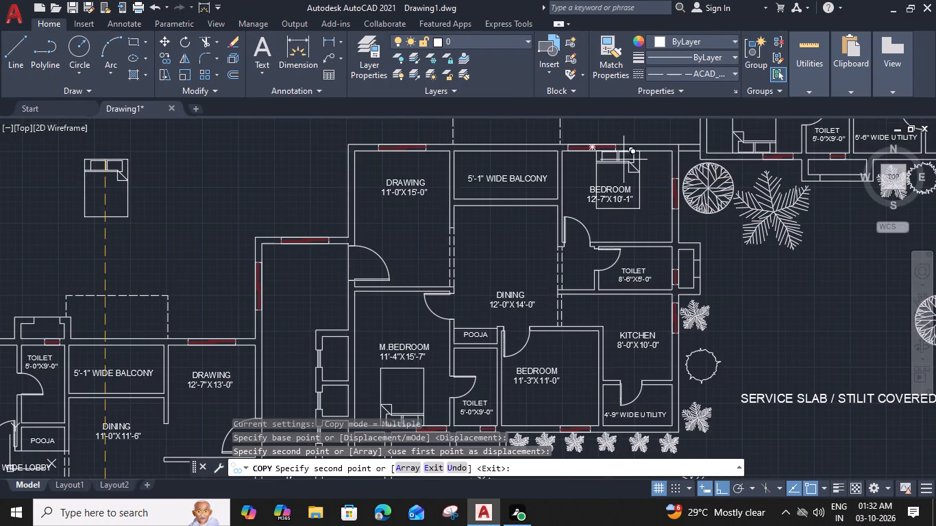
{"action": "middle_click_drag", "start_coordinate": [687, 186], "coordinate": [489, 367]}
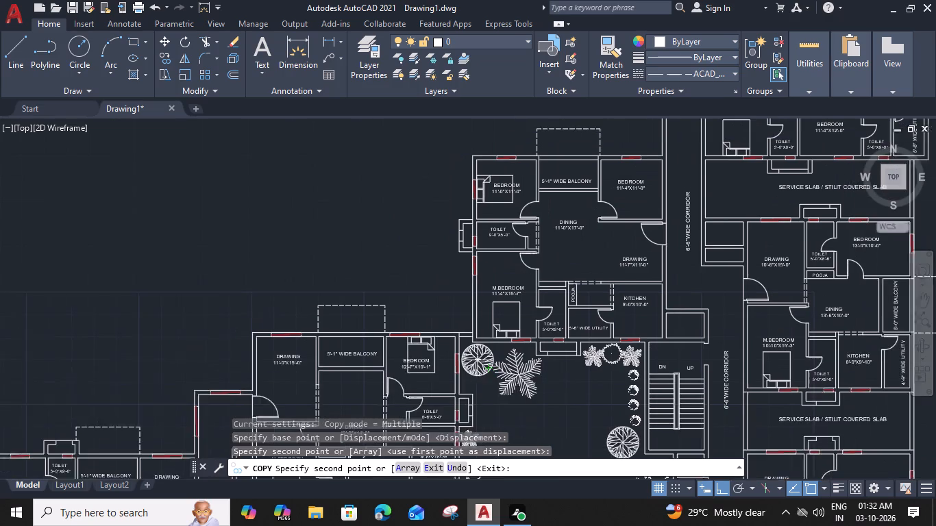
{"action": "middle_click_drag", "start_coordinate": [489, 367], "coordinate": [477, 381]}
{"action": "scroll", "coordinate": [619, 177], "scroll_direction": "up", "scroll_amount": 2}
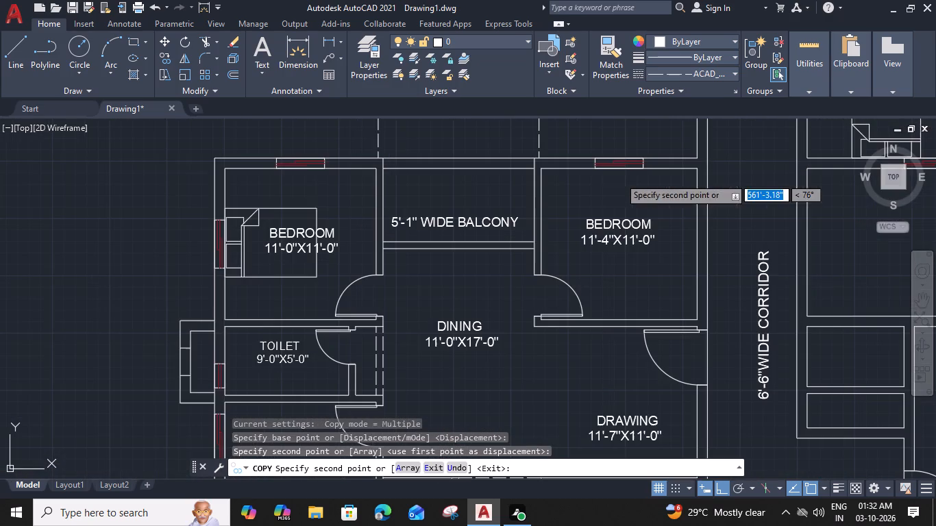
{"action": "left_click", "coordinate": [620, 168]}
Place a bed copy at the window midpoint on the upper wall of the 11'-0"X13'-4" BEDROOM in the topmost flat.
{"action": "scroll", "coordinate": [620, 168], "scroll_direction": "down", "scroll_amount": 3}
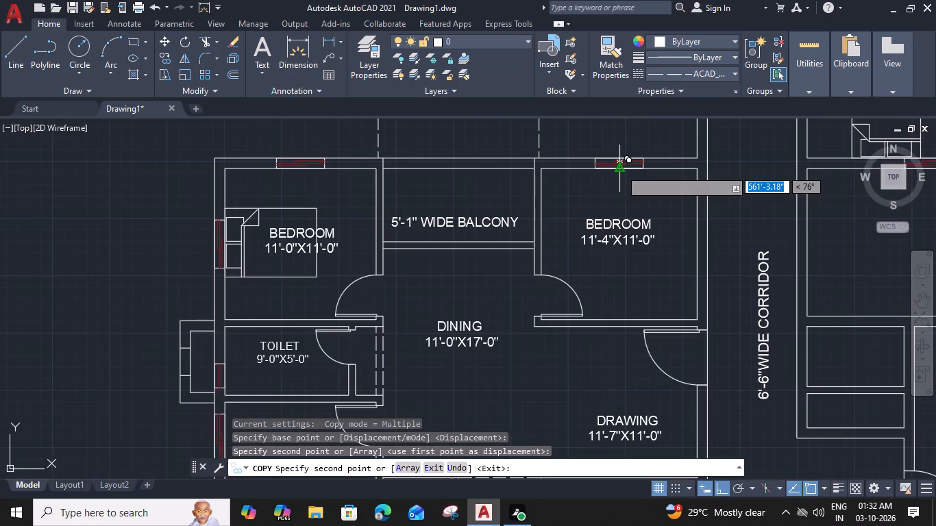
{"action": "middle_click_drag", "start_coordinate": [667, 212], "coordinate": [532, 314]}
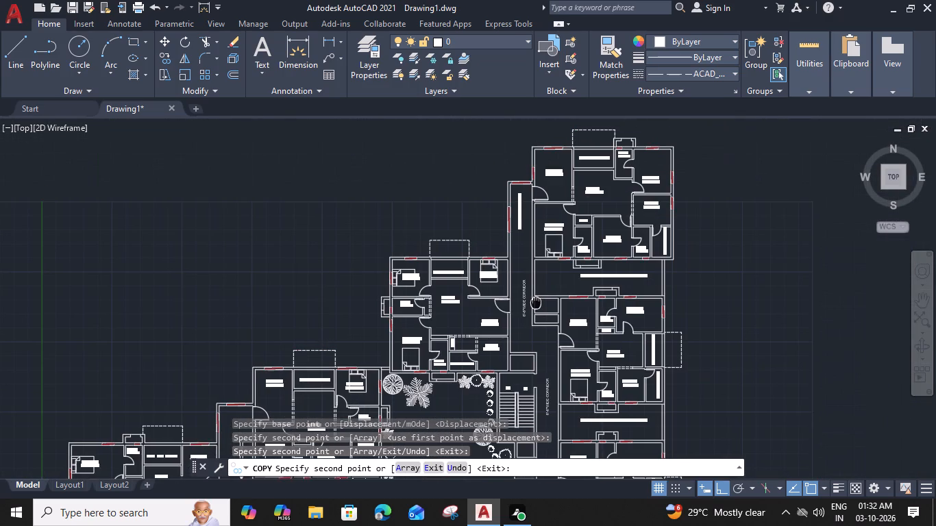
{"action": "scroll", "coordinate": [639, 159], "scroll_direction": "up", "scroll_amount": 4}
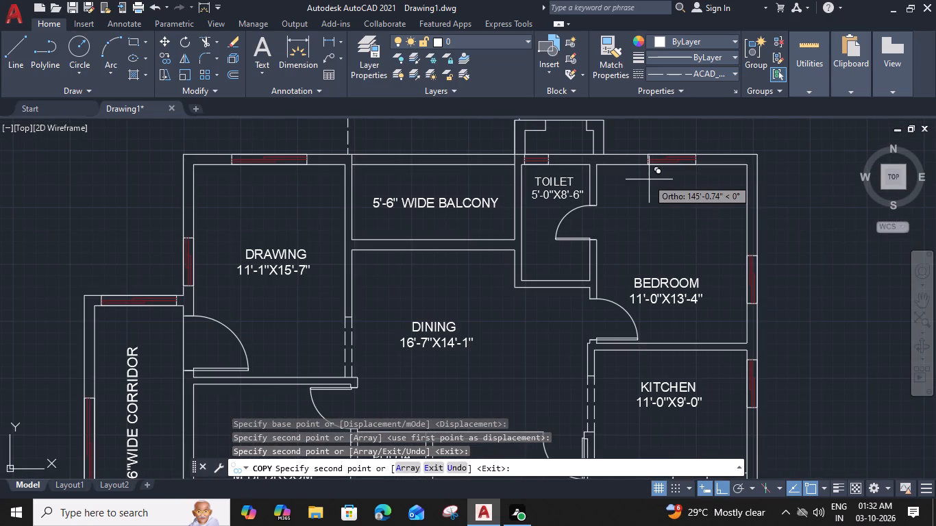
{"action": "left_click", "coordinate": [670, 165]}
Place bed copies against the upper walls of the two 13'-0"X10'-0" BEDROOMs in the right-wing flats below the topmost flat.
{"action": "scroll", "coordinate": [671, 167], "scroll_direction": "down", "scroll_amount": 2}
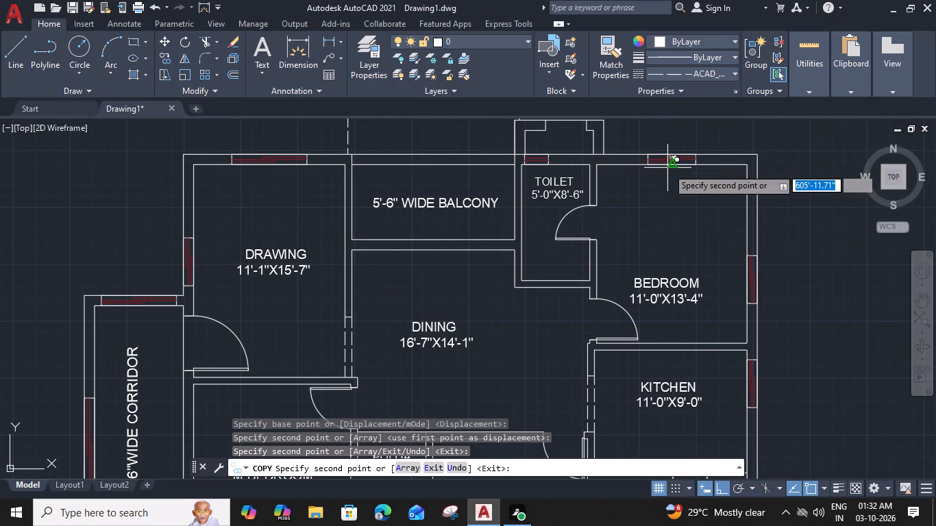
{"action": "middle_click_drag", "start_coordinate": [674, 290], "coordinate": [673, 151]}
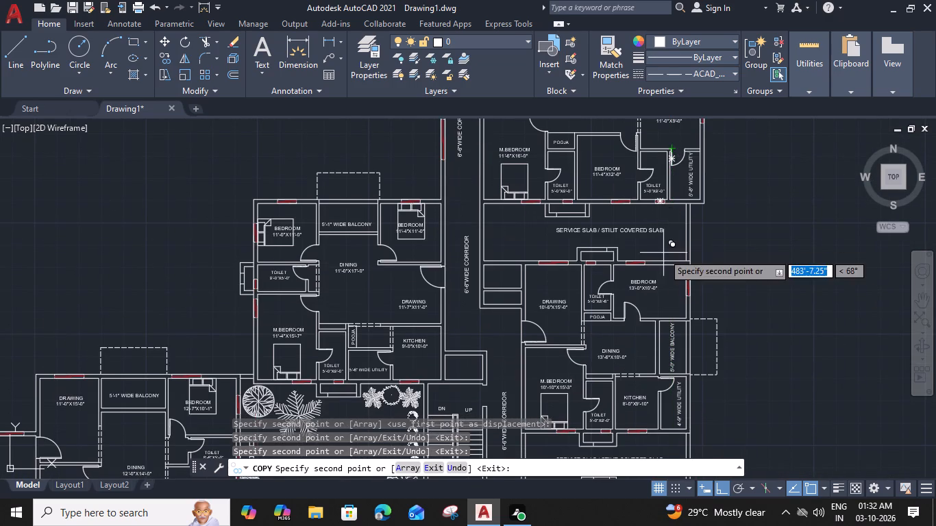
{"action": "scroll", "coordinate": [654, 271], "scroll_direction": "up", "scroll_amount": 2}
{"action": "left_click", "coordinate": [654, 255]}
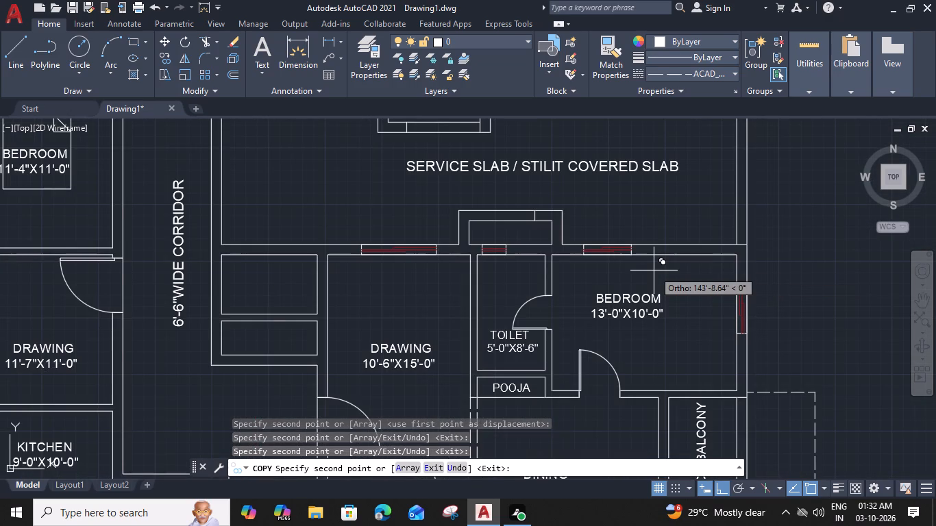
{"action": "scroll", "coordinate": [654, 266], "scroll_direction": "down", "scroll_amount": 3}
{"action": "middle_click_drag", "start_coordinate": [638, 322], "coordinate": [633, 166]}
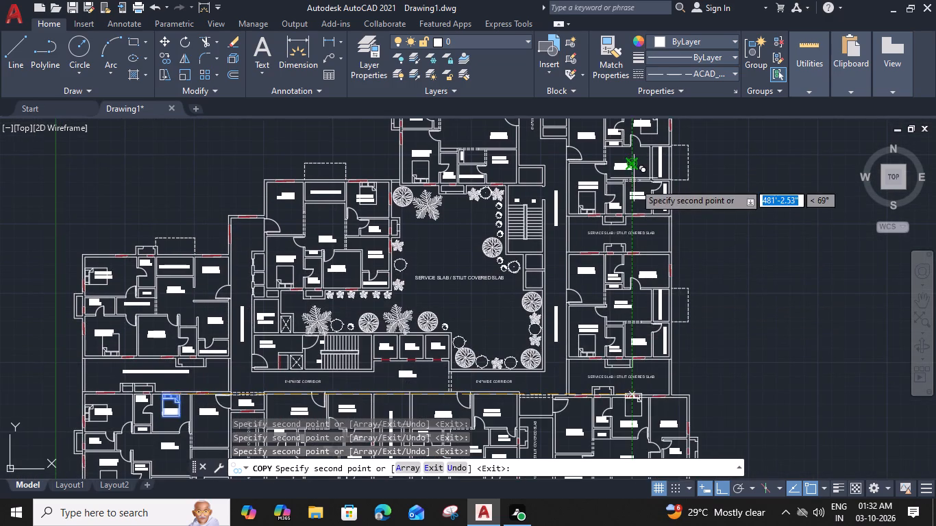
{"action": "scroll", "coordinate": [644, 267], "scroll_direction": "up", "scroll_amount": 3}
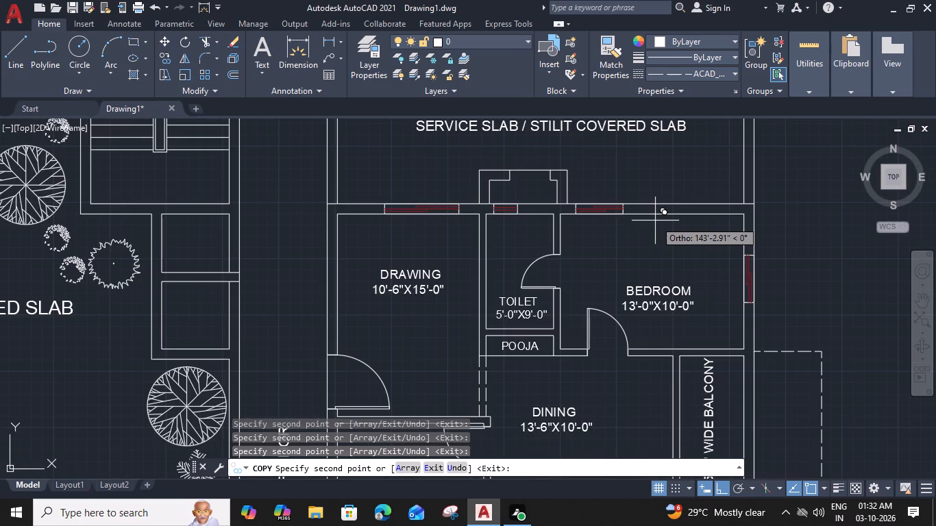
{"action": "left_click", "coordinate": [654, 216]}
Place a bed copy against the upper wall of the outer 11'-0"X12'-0" BEDROOM in the lower-right corner flat.
{"action": "scroll", "coordinate": [654, 223], "scroll_direction": "down", "scroll_amount": 2}
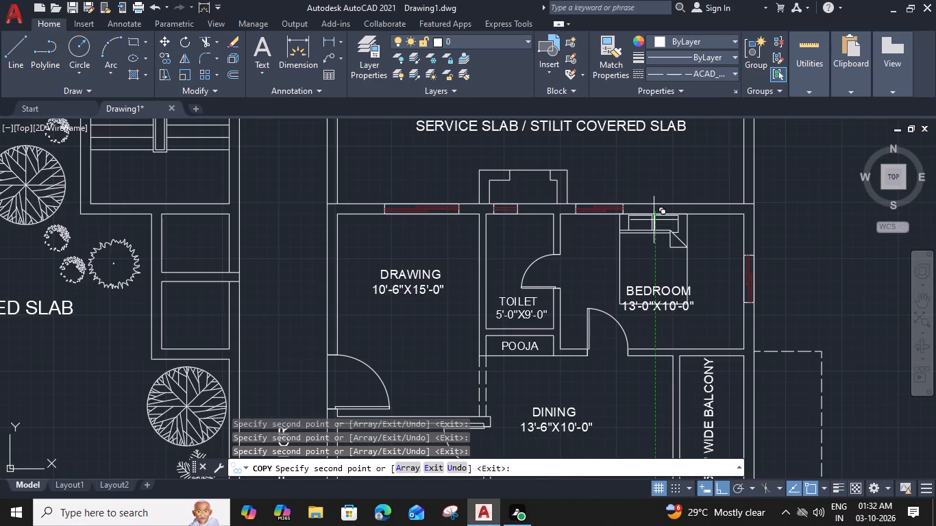
{"action": "middle_click_drag", "start_coordinate": [639, 329], "coordinate": [640, 138]}
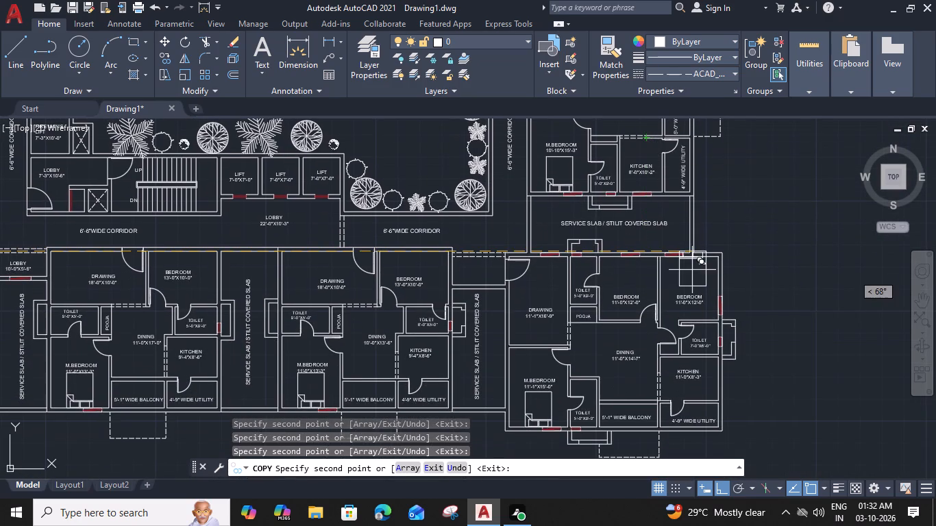
{"action": "scroll", "coordinate": [695, 280], "scroll_direction": "up", "scroll_amount": 2}
{"action": "left_click", "coordinate": [685, 221]}
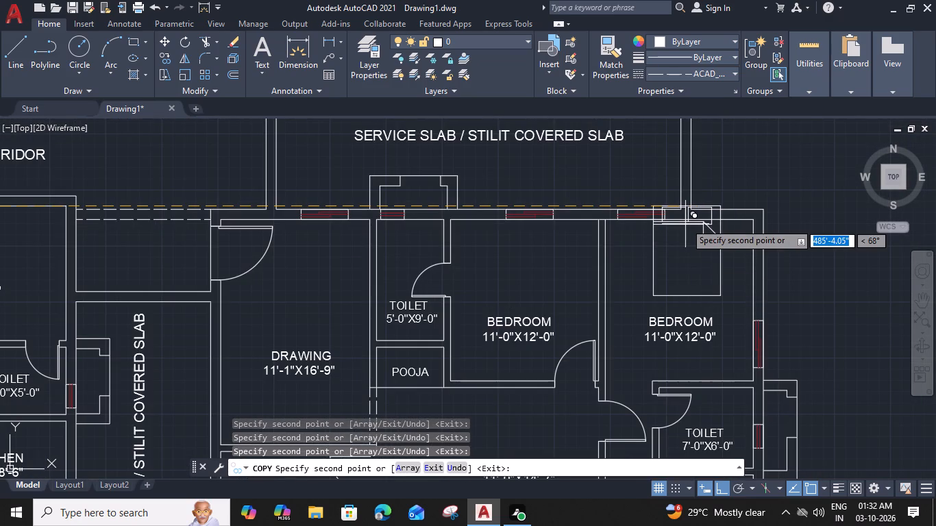
Place bed copies on the upper walls of the 13'-0"X10'-0" BEDROOMs in the two middle bottom-row flats, and end the copying.
{"action": "scroll", "coordinate": [674, 292], "scroll_direction": "down", "scroll_amount": 2}
{"action": "middle_click_drag", "start_coordinate": [663, 321], "coordinate": [674, 219]}
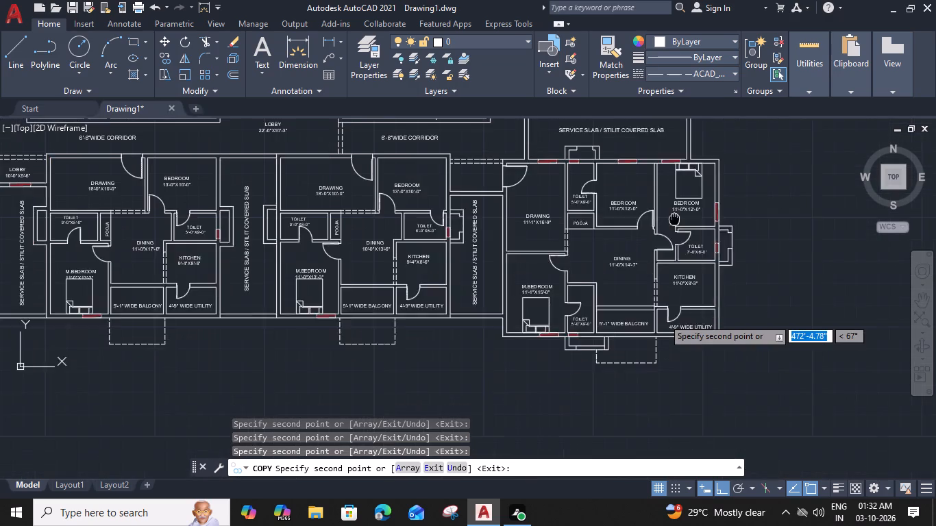
{"action": "middle_click_drag", "start_coordinate": [674, 219], "coordinate": [739, 255]}
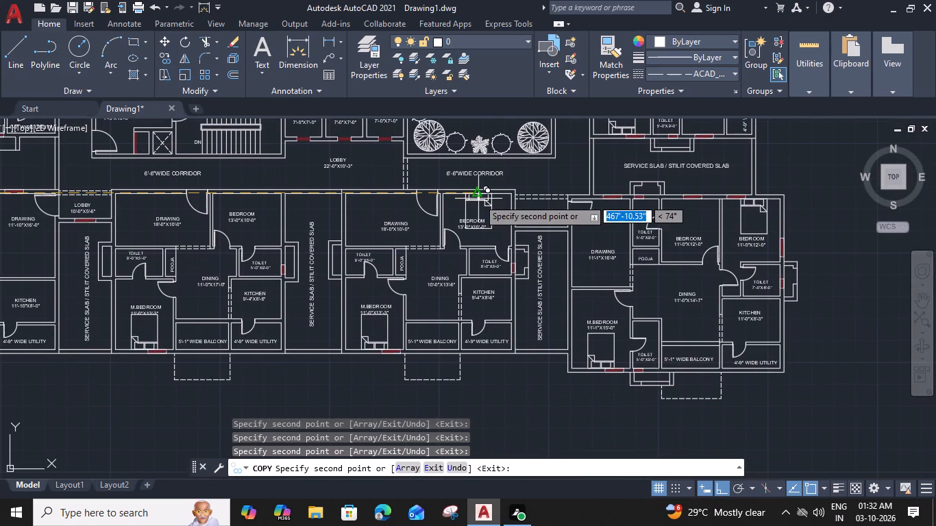
{"action": "left_click", "coordinate": [478, 195]}
{"action": "middle_click_drag", "start_coordinate": [385, 212], "coordinate": [634, 227]}
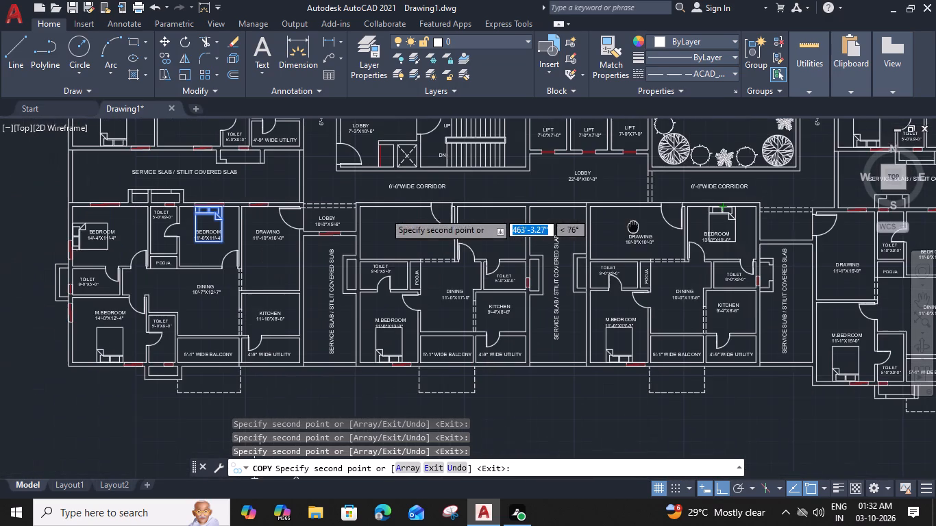
{"action": "left_click", "coordinate": [493, 209]}
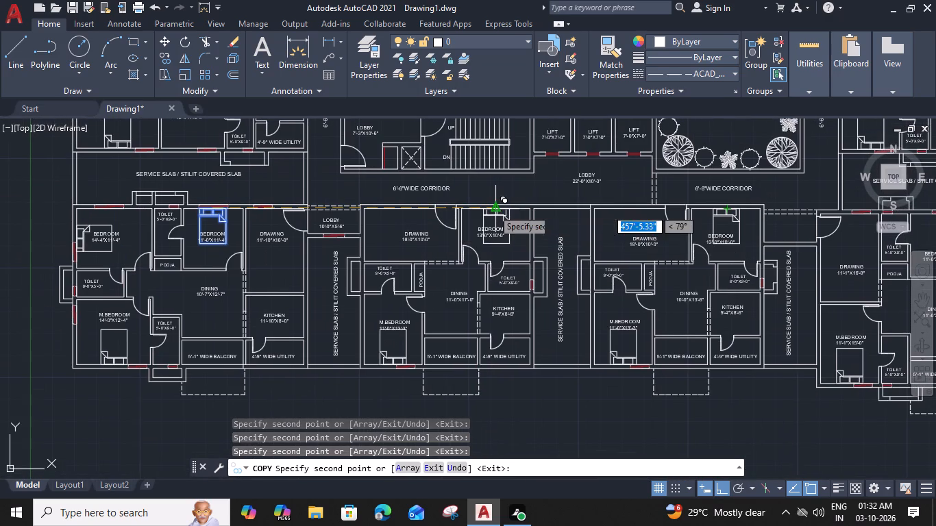
{"action": "middle_click_drag", "start_coordinate": [345, 238], "coordinate": [608, 237]}
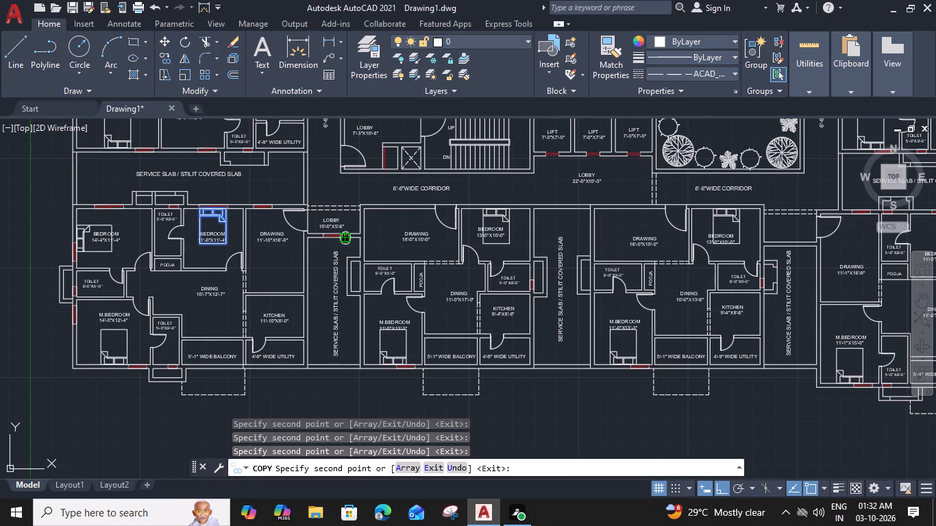
{"action": "key", "text": "Escape"}
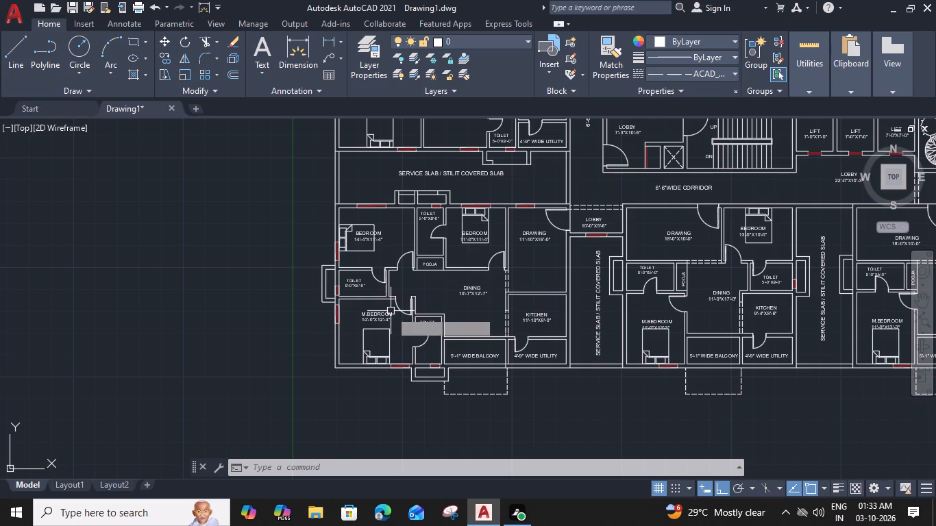
Copy the 14'-0"X12'-4" M.BEDROOM bed by its headboard midpoint onto the lower wall of the 11'-3"X11'-0" BEDROOM.
{"action": "left_click", "coordinate": [387, 334]}
{"action": "type", "text": "CO"}
{"action": "key", "text": "space"}
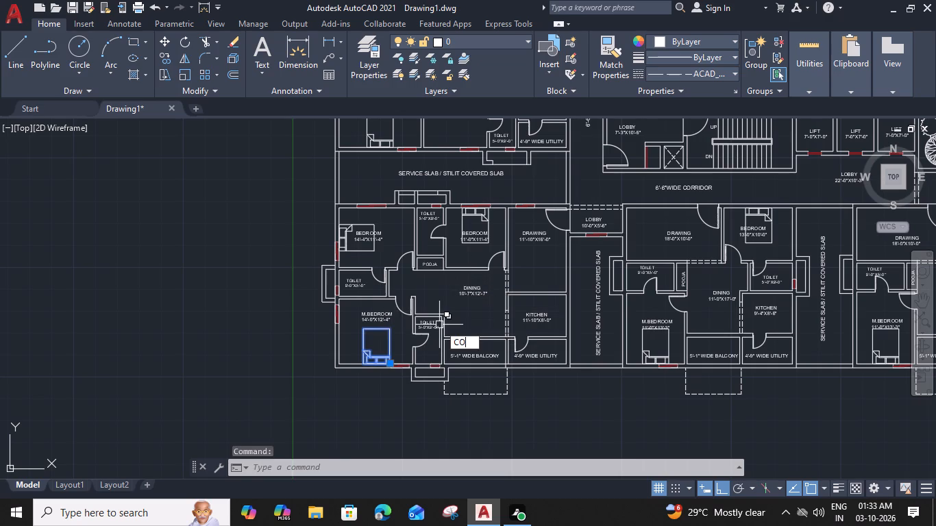
{"action": "scroll", "coordinate": [370, 370], "scroll_direction": "up", "scroll_amount": 4}
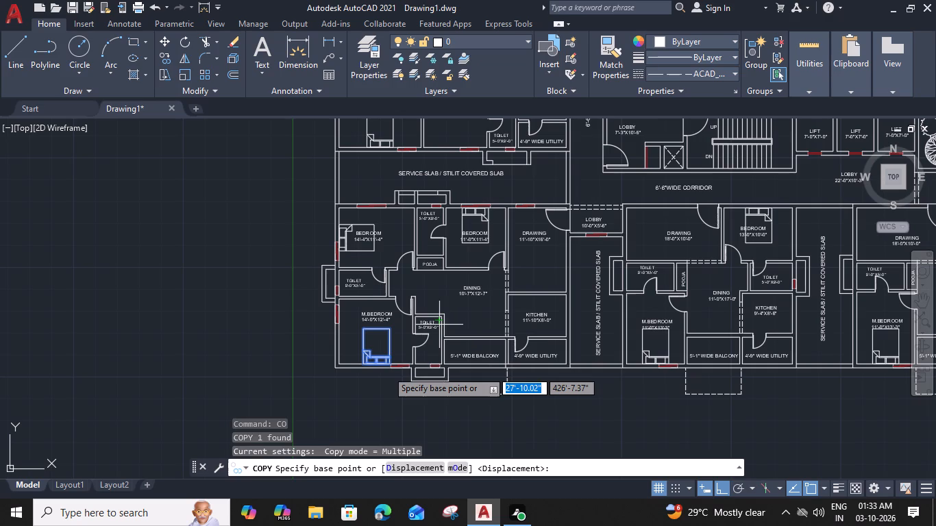
{"action": "left_click", "coordinate": [394, 352]}
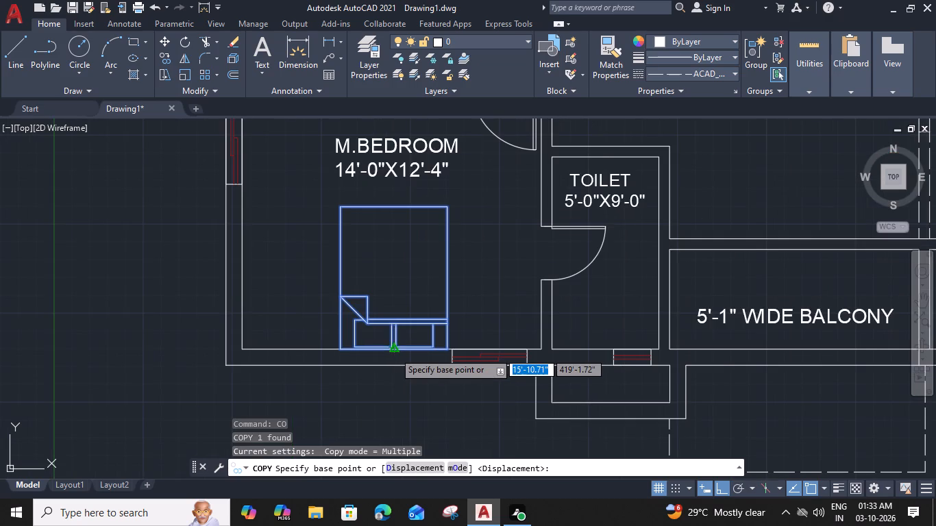
{"action": "scroll", "coordinate": [394, 352], "scroll_direction": "down", "scroll_amount": 3}
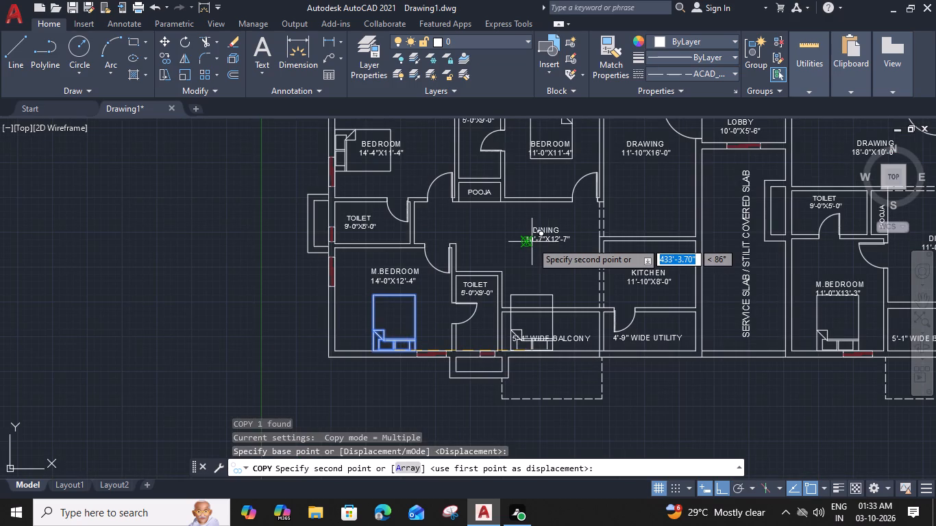
{"action": "scroll", "coordinate": [534, 236], "scroll_direction": "down", "scroll_amount": 1}
{"action": "middle_click_drag", "start_coordinate": [539, 213], "coordinate": [539, 216]}
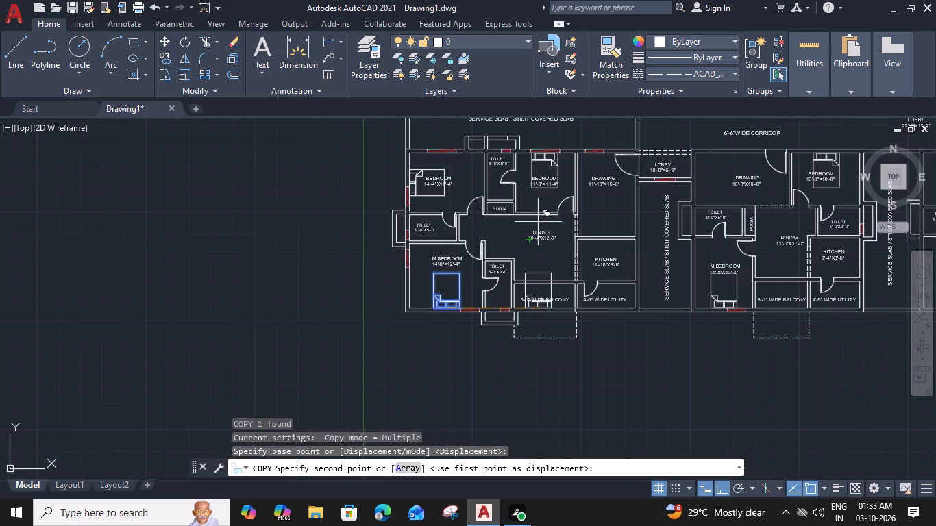
{"action": "middle_click_drag", "start_coordinate": [539, 216], "coordinate": [487, 403]}
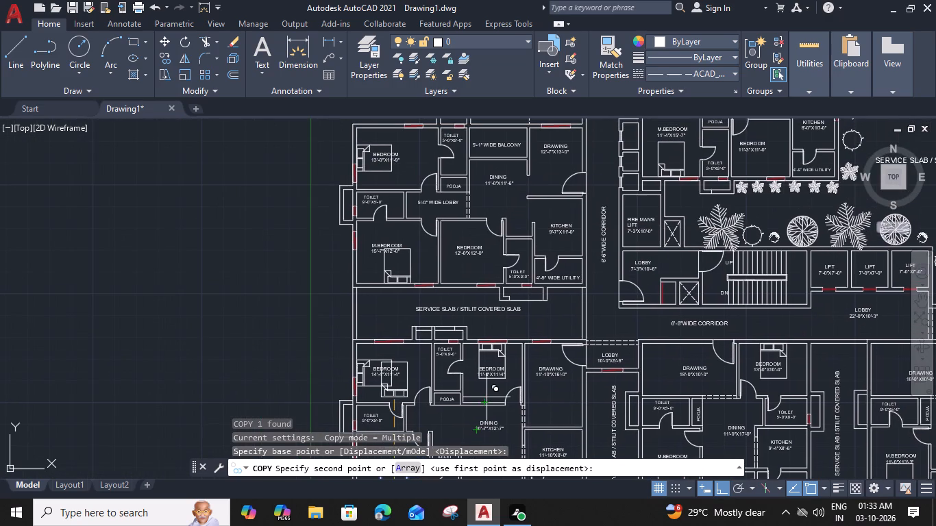
{"action": "middle_click_drag", "start_coordinate": [613, 300], "coordinate": [543, 318]}
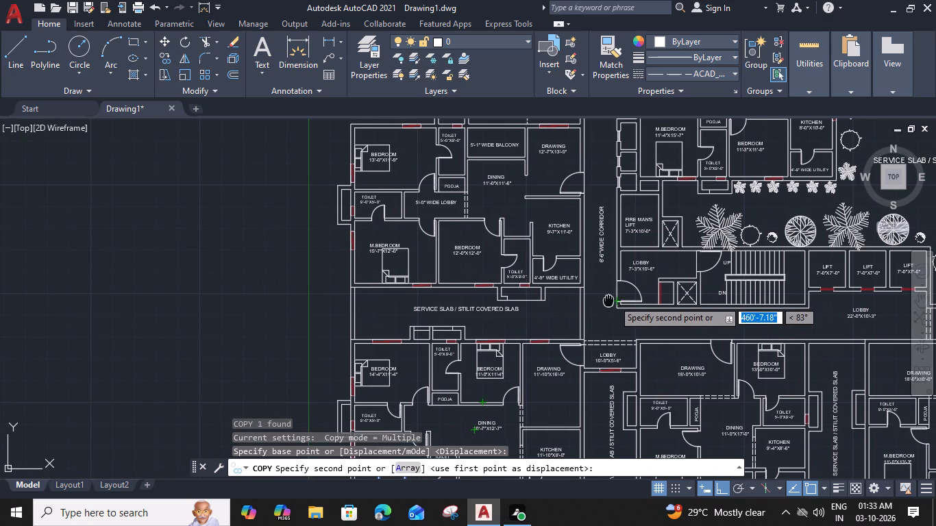
{"action": "middle_click_drag", "start_coordinate": [543, 318], "coordinate": [370, 400]}
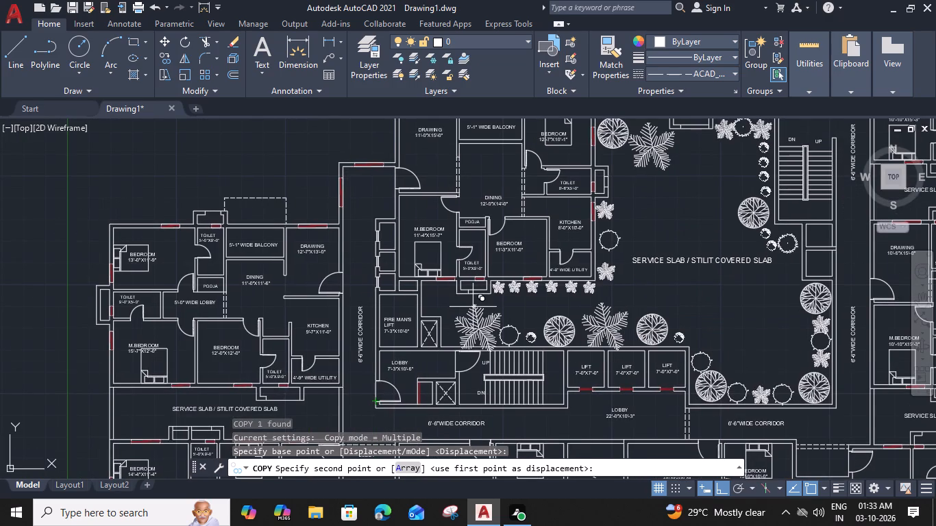
{"action": "scroll", "coordinate": [519, 274], "scroll_direction": "up", "scroll_amount": 2}
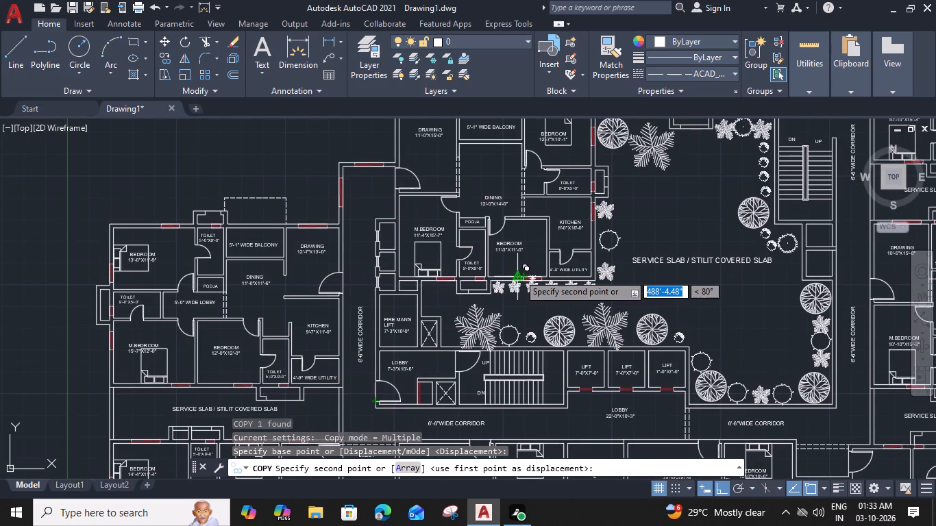
{"action": "left_click", "coordinate": [515, 277]}
Place a bed copy against the lower wall of the 11'-4"X12'-0" BEDROOM in the topmost right-wing flat.
{"action": "scroll", "coordinate": [516, 277], "scroll_direction": "down", "scroll_amount": 2}
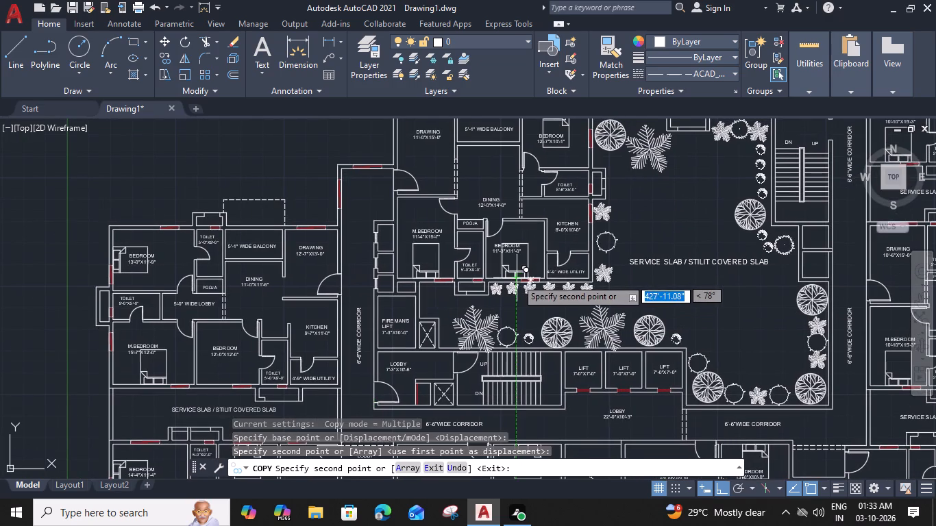
{"action": "middle_click_drag", "start_coordinate": [606, 268], "coordinate": [453, 318]}
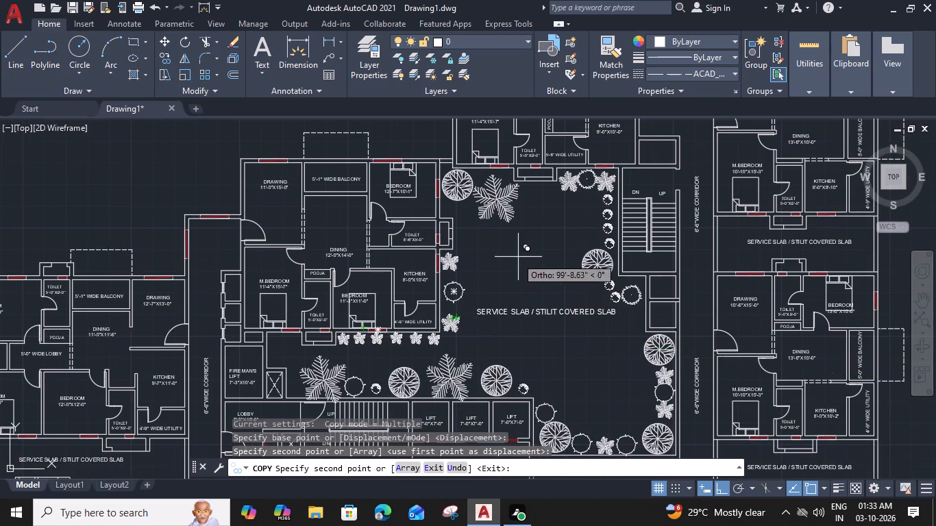
{"action": "middle_click_drag", "start_coordinate": [518, 261], "coordinate": [455, 351]}
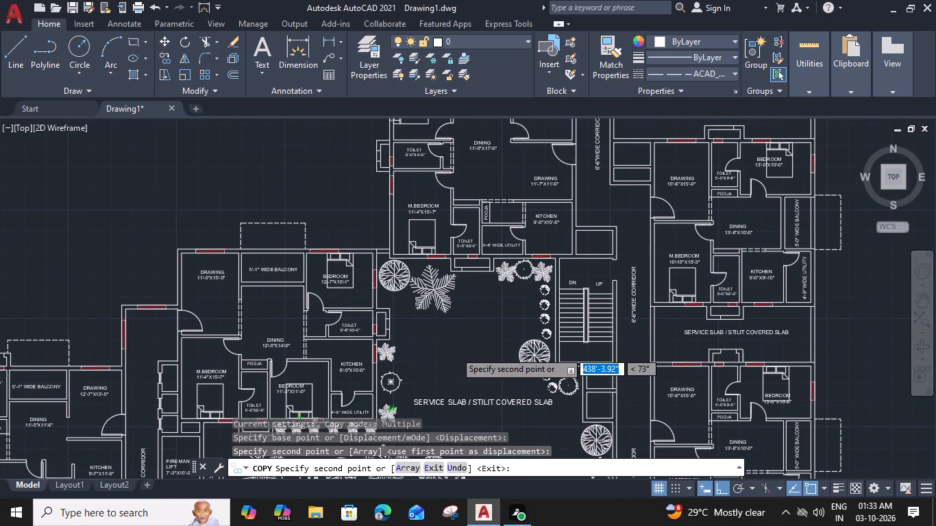
{"action": "middle_click_drag", "start_coordinate": [547, 275], "coordinate": [462, 344]}
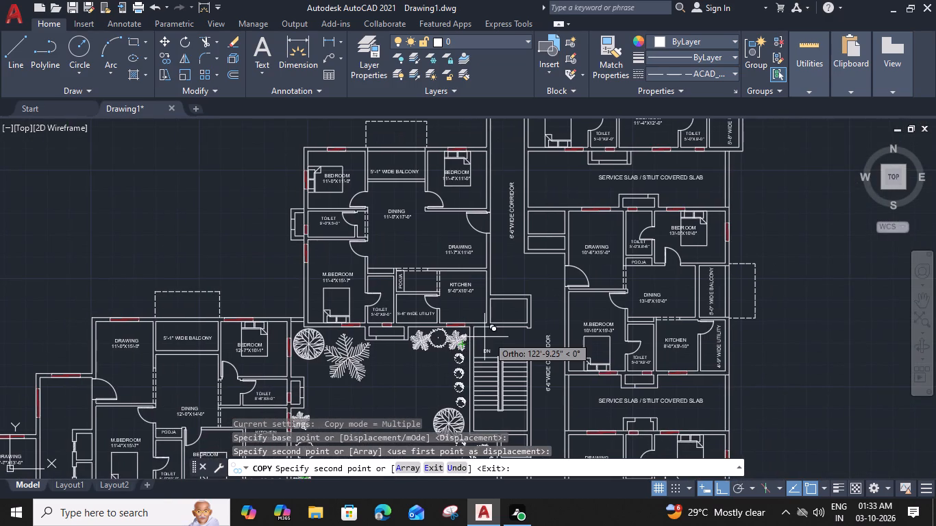
{"action": "middle_click_drag", "start_coordinate": [656, 278], "coordinate": [550, 364]}
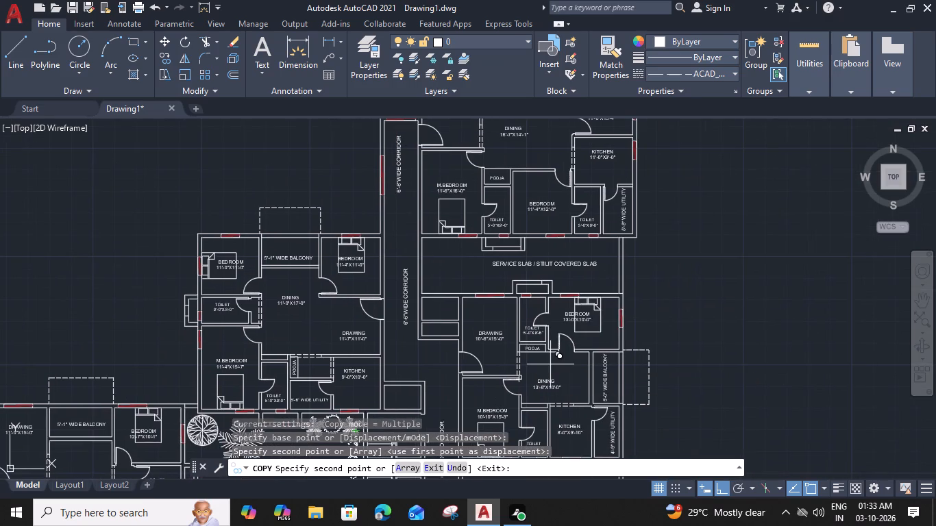
{"action": "scroll", "coordinate": [545, 240], "scroll_direction": "up", "scroll_amount": 2}
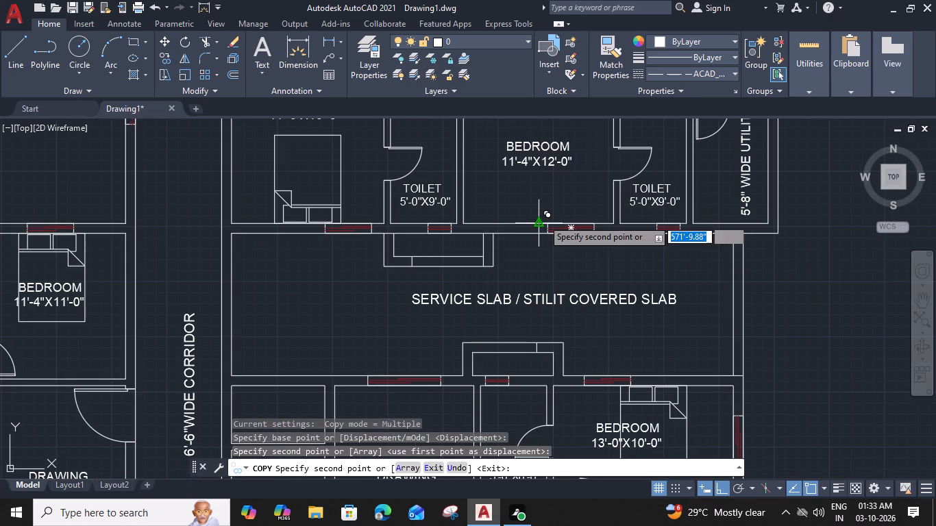
{"action": "left_click", "coordinate": [543, 222]}
Look over the right-wing and bottom-row flats for bedrooms still needing a bed, and end the copying.
{"action": "scroll", "coordinate": [543, 223], "scroll_direction": "down", "scroll_amount": 2}
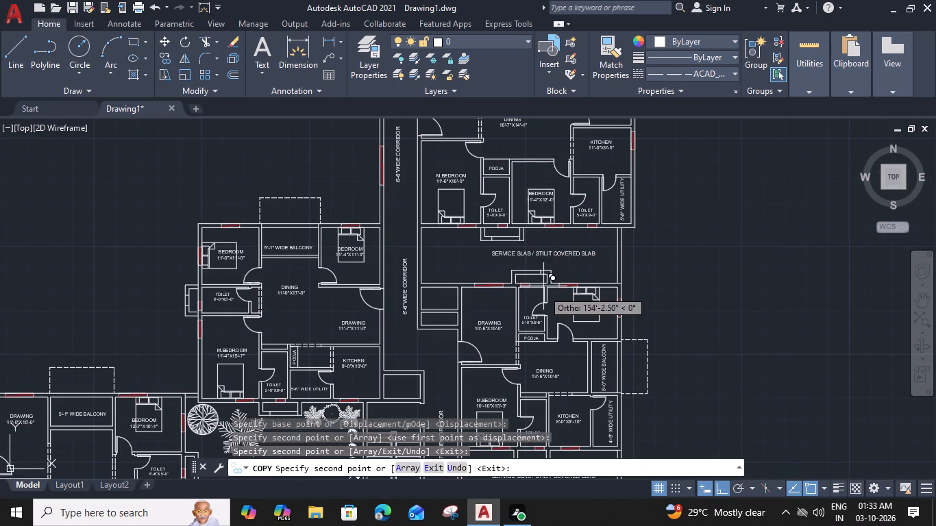
{"action": "middle_click_drag", "start_coordinate": [543, 362], "coordinate": [545, 245]}
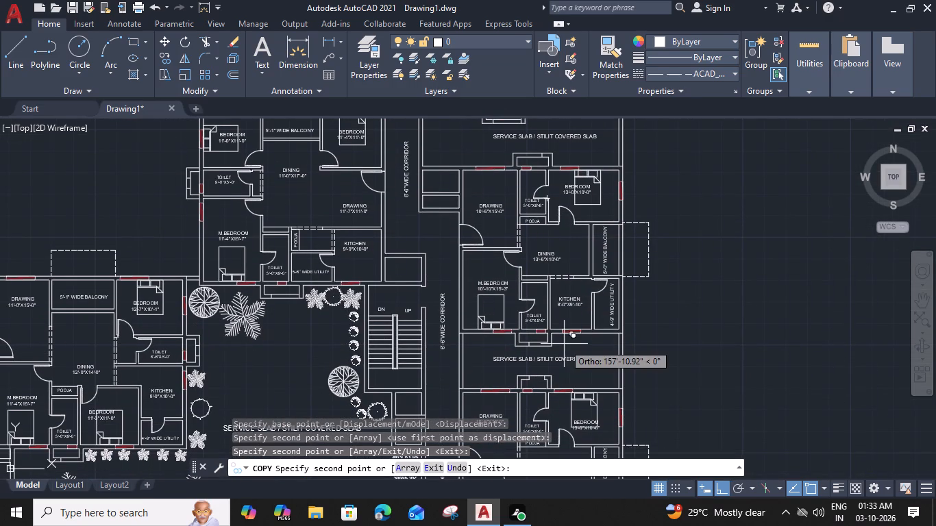
{"action": "middle_click_drag", "start_coordinate": [562, 345], "coordinate": [559, 234]}
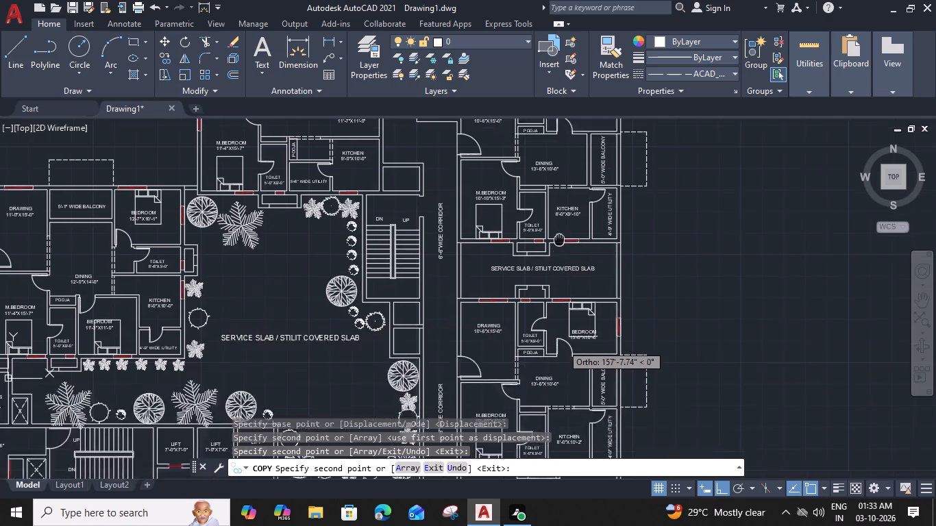
{"action": "middle_click_drag", "start_coordinate": [559, 234], "coordinate": [558, 185]}
{"action": "middle_click_drag", "start_coordinate": [558, 348], "coordinate": [561, 202]}
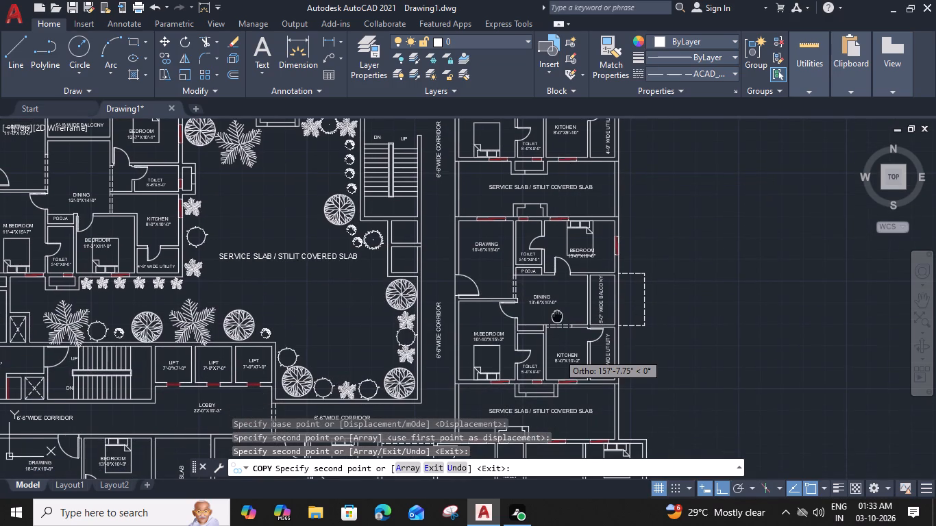
{"action": "middle_click_drag", "start_coordinate": [561, 202], "coordinate": [565, 112]}
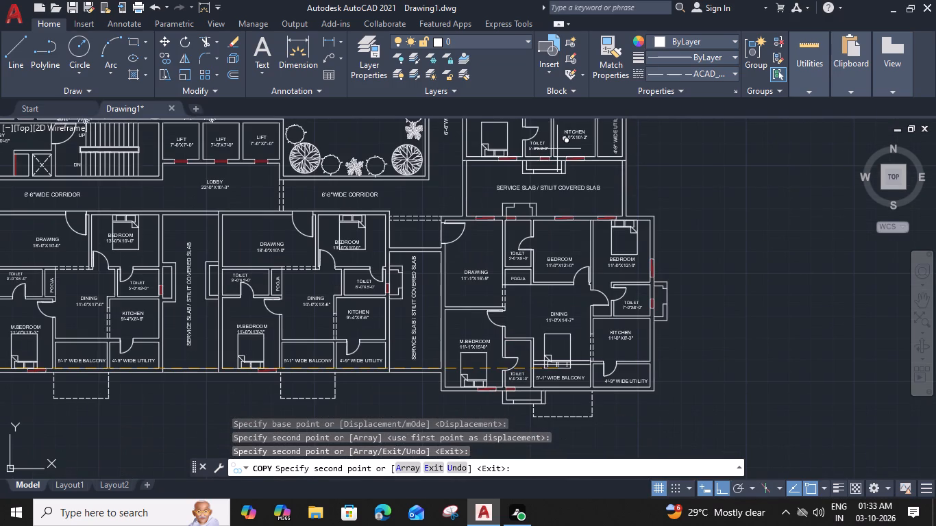
{"action": "middle_click_drag", "start_coordinate": [397, 366], "coordinate": [596, 342]}
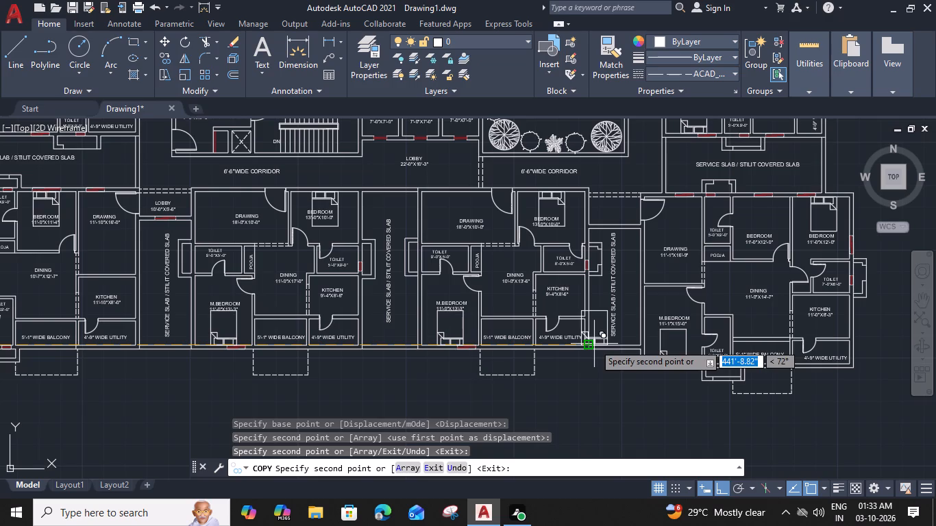
{"action": "middle_click_drag", "start_coordinate": [374, 358], "coordinate": [521, 353]}
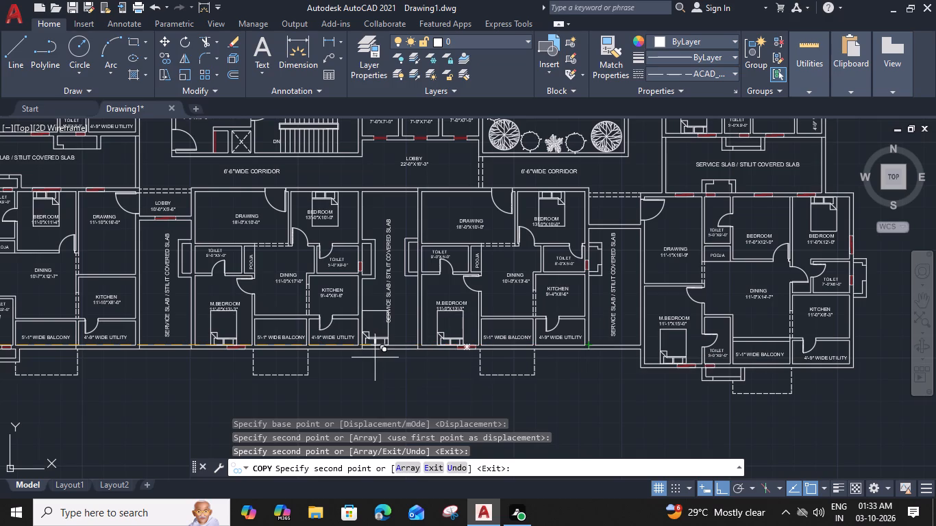
{"action": "middle_click_drag", "start_coordinate": [386, 362], "coordinate": [606, 350]}
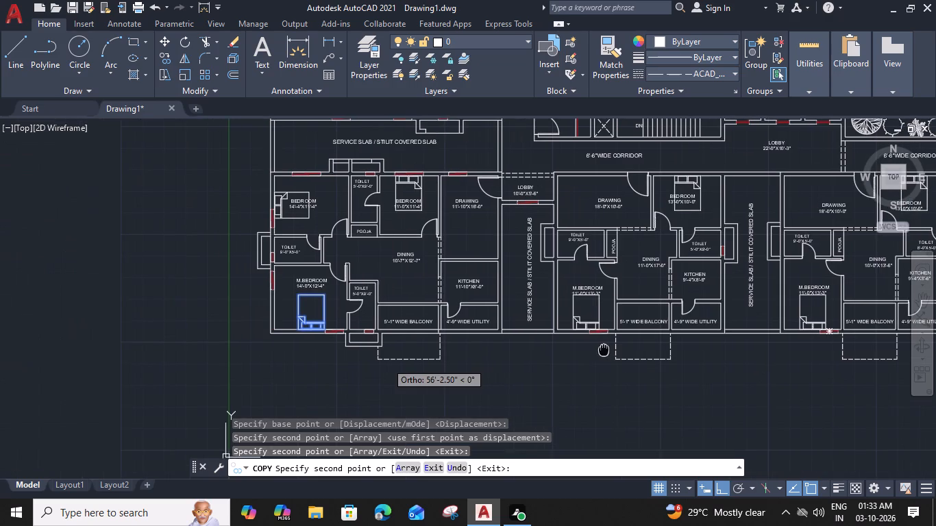
{"action": "key", "text": "Escape"}
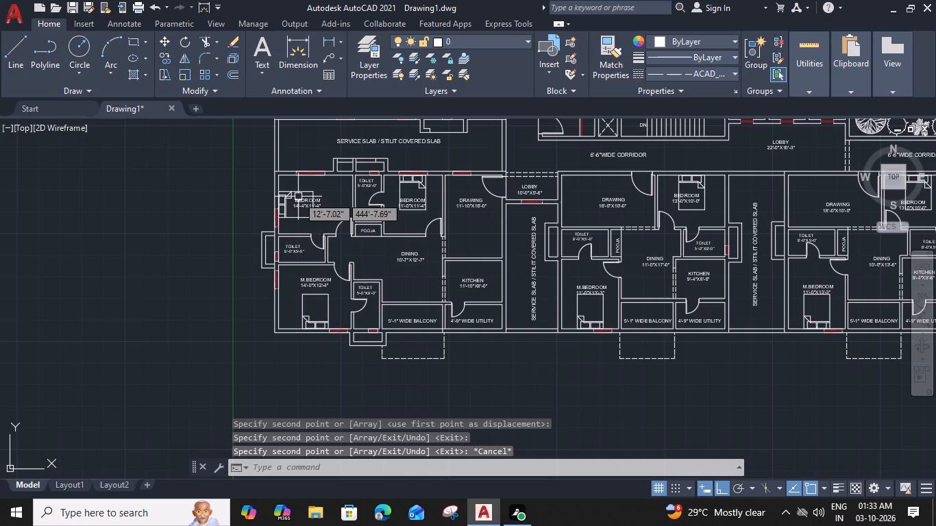
Rotate the 14'-4"X11'-4" BEDROOM label in the lower-left corner flat by 90° so it reads vertically.
{"action": "middle_click_drag", "start_coordinate": [284, 207], "coordinate": [339, 223]}
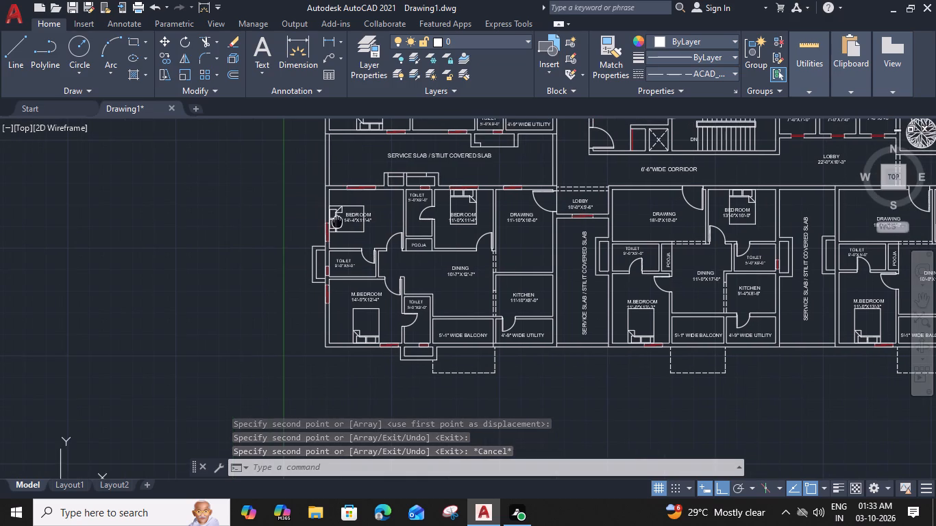
{"action": "left_click", "coordinate": [343, 209]}
{"action": "key", "text": "Escape"}
{"action": "scroll", "coordinate": [365, 225], "scroll_direction": "up", "scroll_amount": 3}
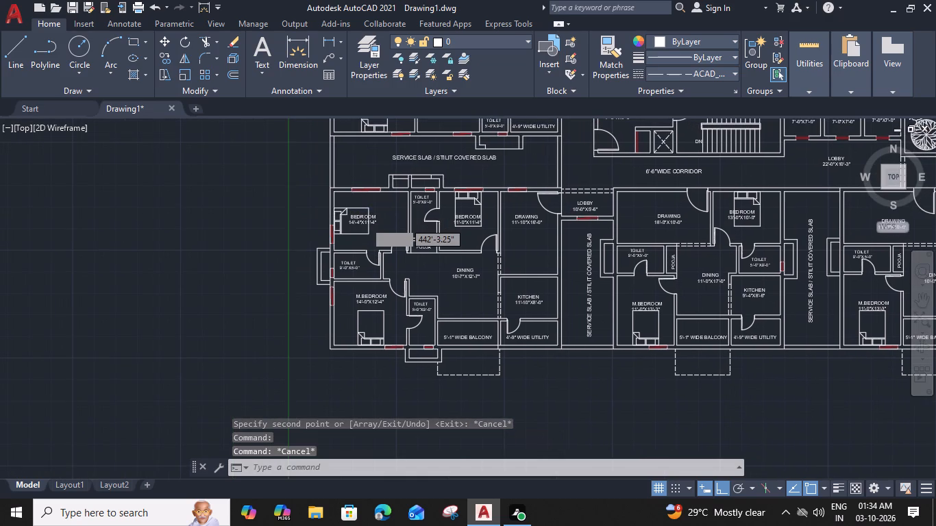
{"action": "left_click", "coordinate": [362, 196]}
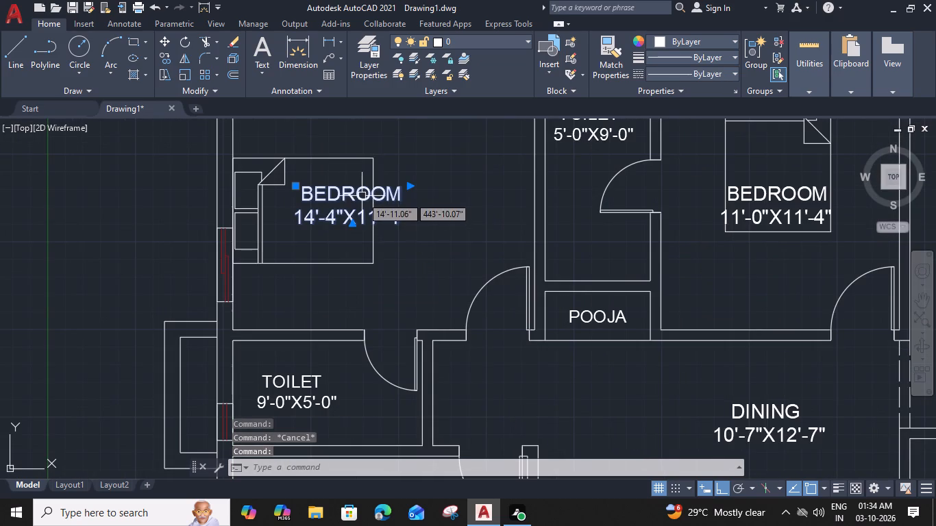
{"action": "key", "text": "c"}
{"action": "key", "text": "Escape"}
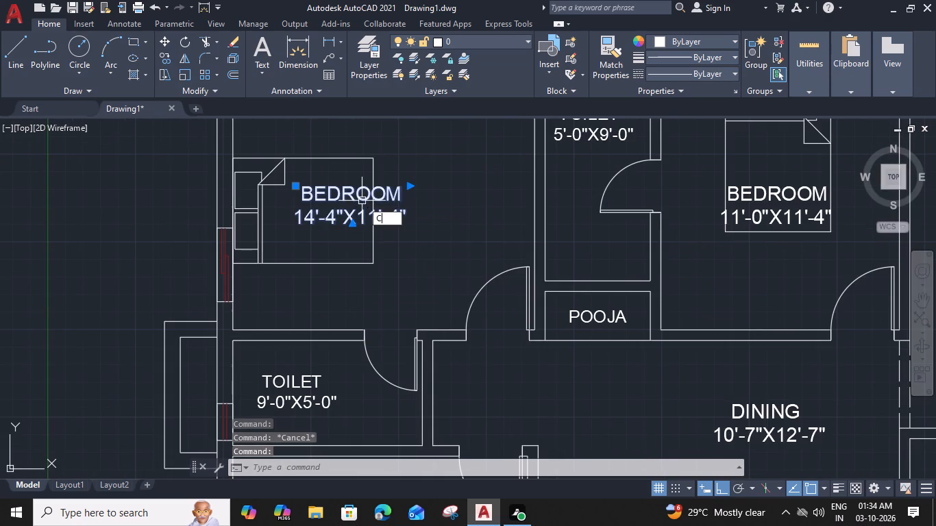
{"action": "left_click", "coordinate": [362, 201]}
{"action": "key", "text": "r"}
{"action": "type", "text": "O"}
{"action": "key", "text": "space"}
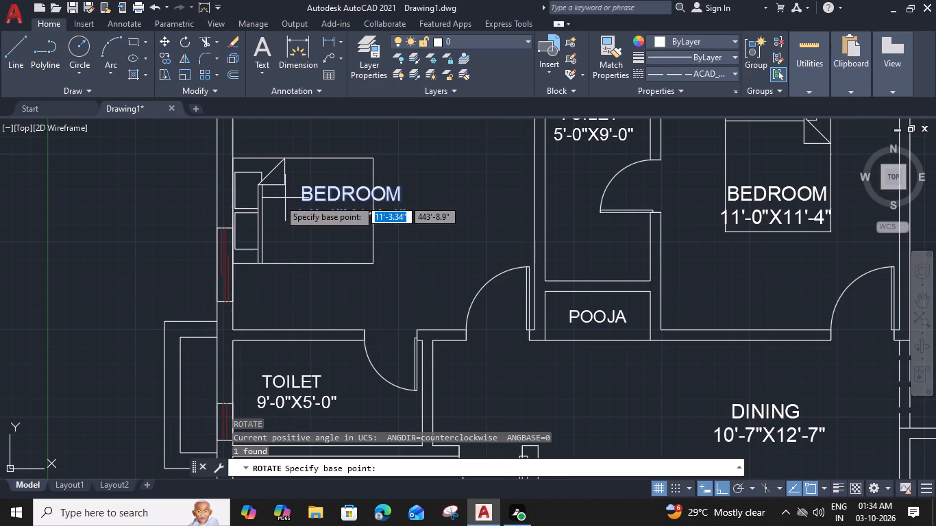
{"action": "left_click", "coordinate": [304, 199]}
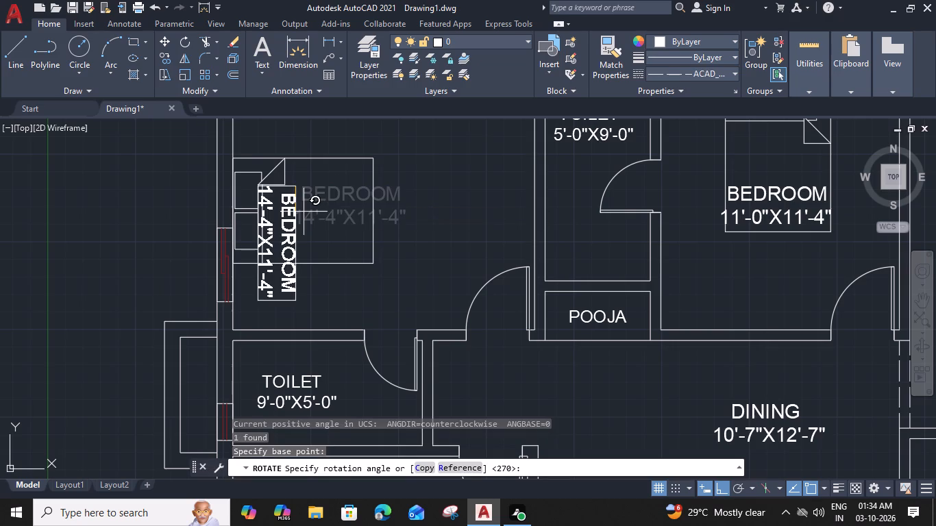
{"action": "scroll", "coordinate": [306, 165], "scroll_direction": "up", "scroll_amount": 3}
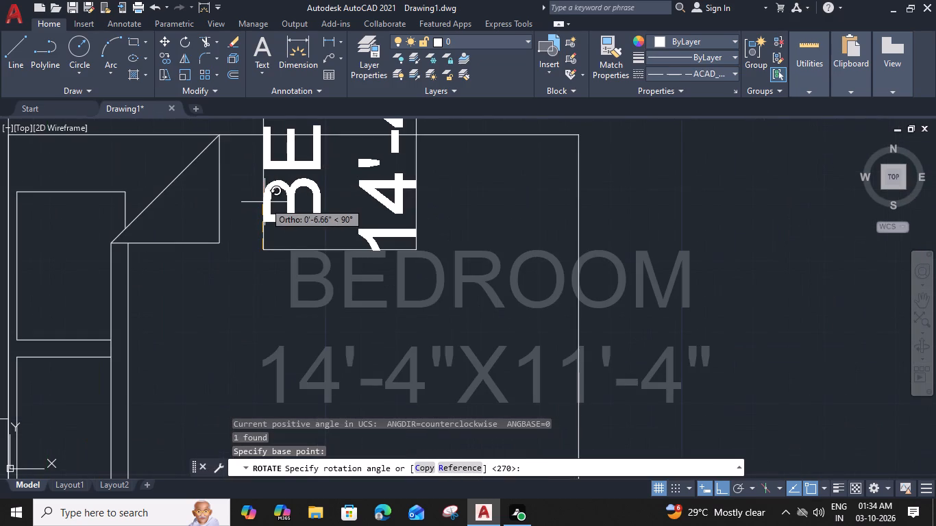
{"action": "left_click", "coordinate": [262, 202]}
Move the rotated 14'-4"X11'-4" BEDROOM label off the bed, placing it just beyond and alongside the bed's foot.
{"action": "left_click", "coordinate": [284, 212]}
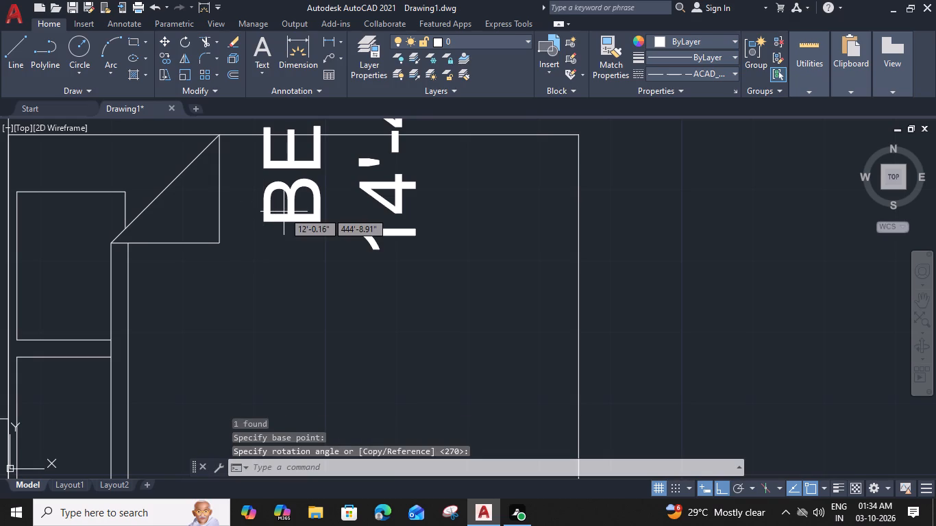
{"action": "left_click", "coordinate": [280, 231]}
{"action": "type", "text": "M"}
{"action": "key", "text": "space"}
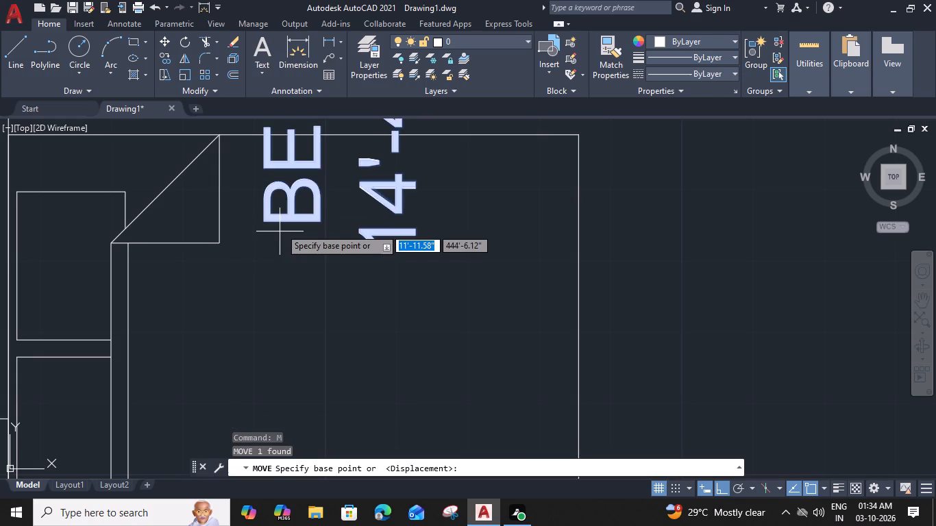
{"action": "left_click", "coordinate": [267, 218]}
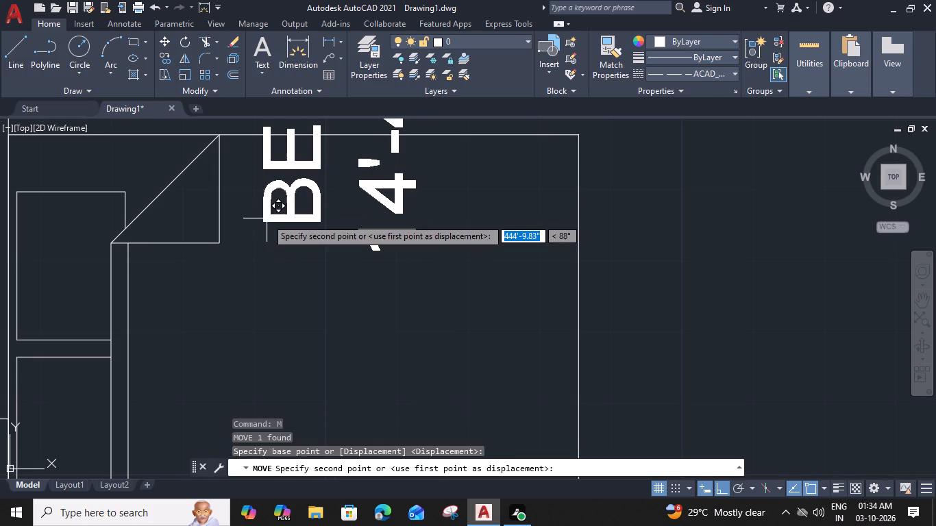
{"action": "left_click", "coordinate": [617, 225]}
{"action": "left_click", "coordinate": [614, 214]}
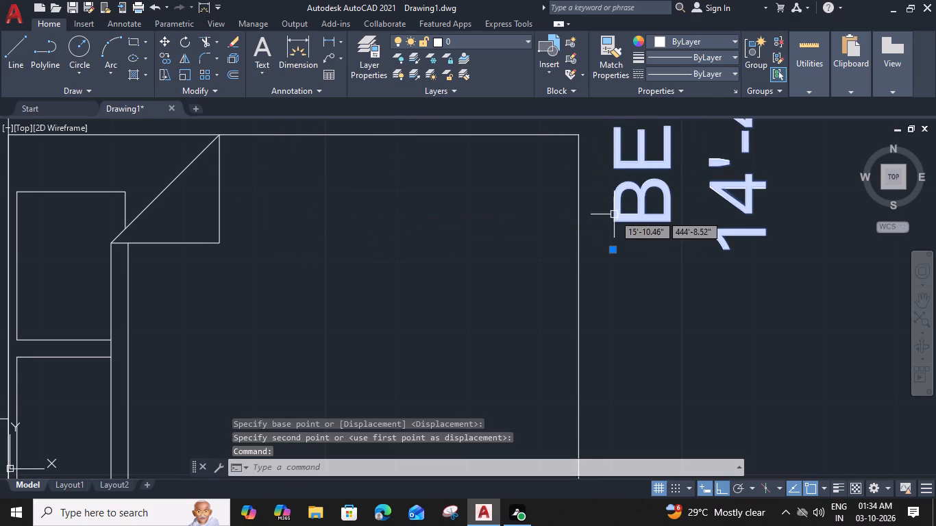
{"action": "type", "text": "M"}
{"action": "key", "text": "space"}
{"action": "left_click", "coordinate": [614, 214]}
{"action": "scroll", "coordinate": [619, 290], "scroll_direction": "down", "scroll_amount": 2}
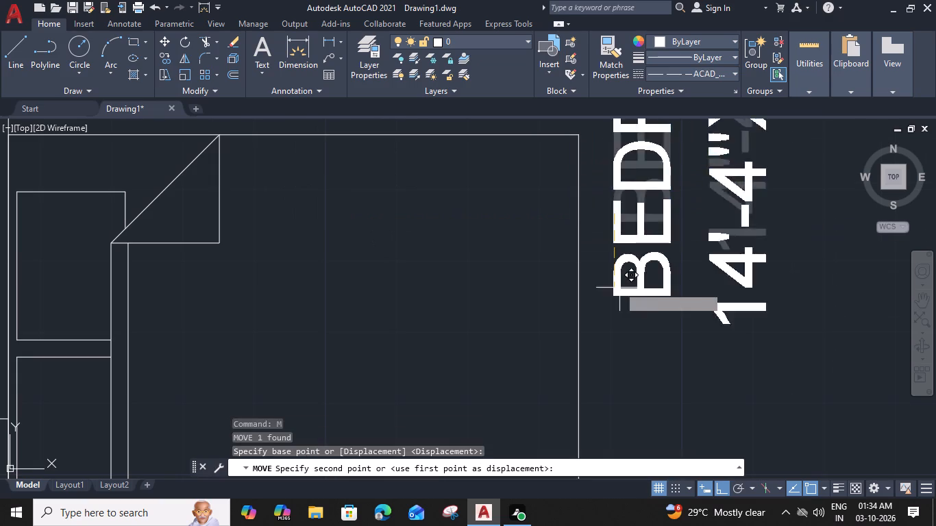
{"action": "middle_click_drag", "start_coordinate": [621, 295], "coordinate": [612, 245]}
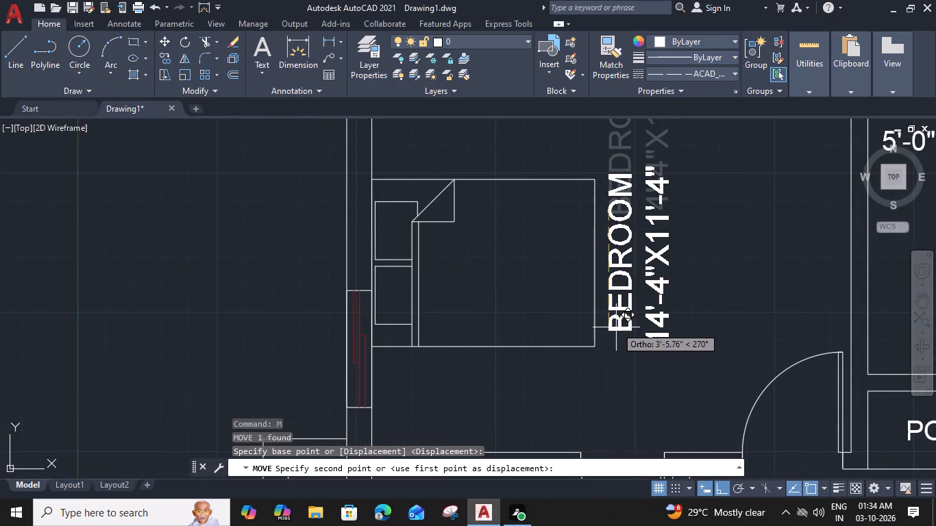
{"action": "left_click", "coordinate": [615, 340]}
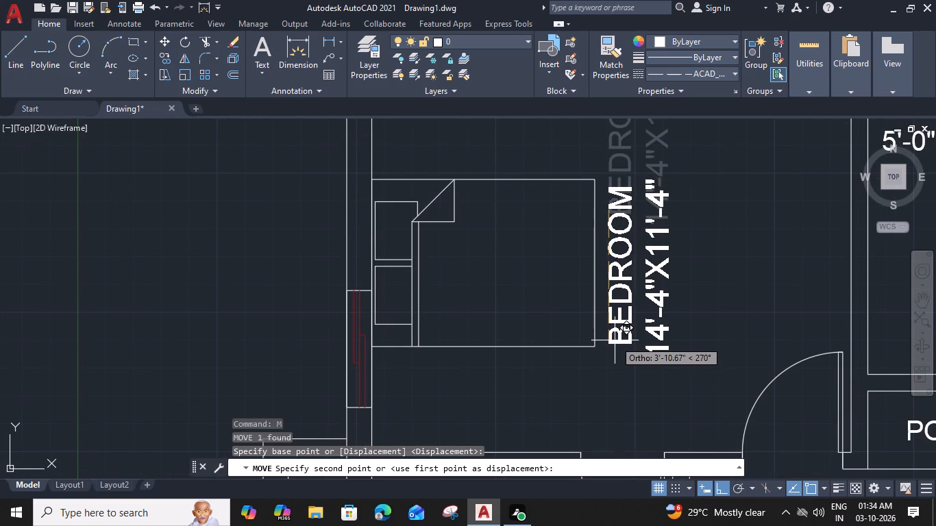
Move the 11'-0"X11'-4" BEDROOM label straight down off the bed, placing it just below the bed's foot.
{"action": "scroll", "coordinate": [620, 314], "scroll_direction": "down", "scroll_amount": 2}
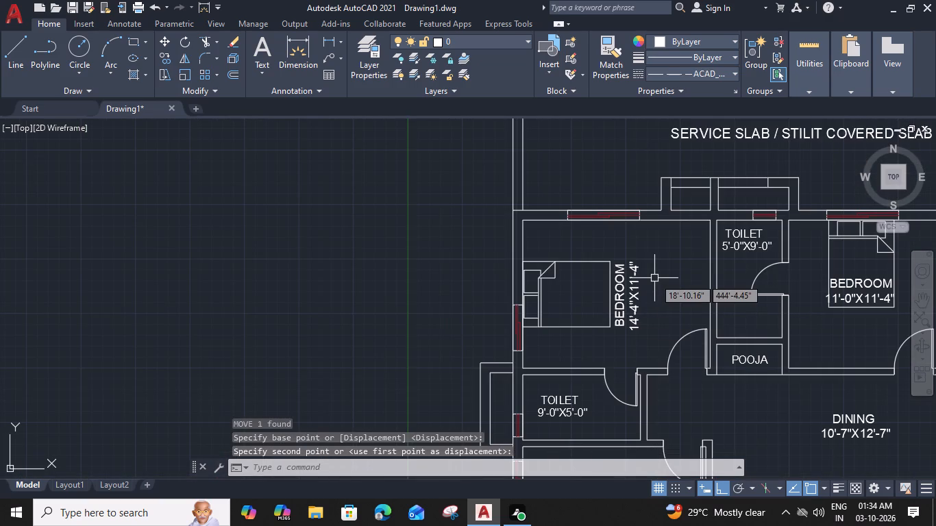
{"action": "middle_click_drag", "start_coordinate": [715, 315], "coordinate": [709, 322]}
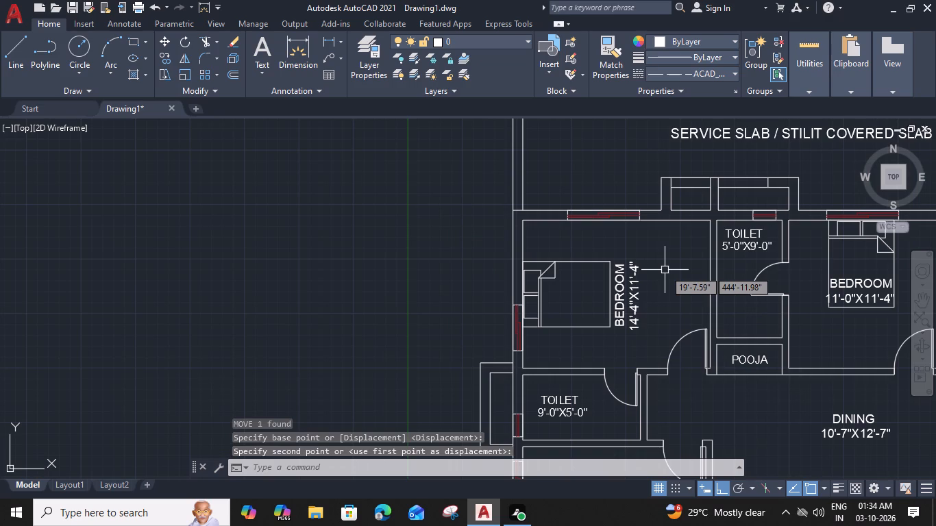
{"action": "middle_click_drag", "start_coordinate": [709, 322], "coordinate": [519, 266]}
{"action": "left_click", "coordinate": [672, 237]}
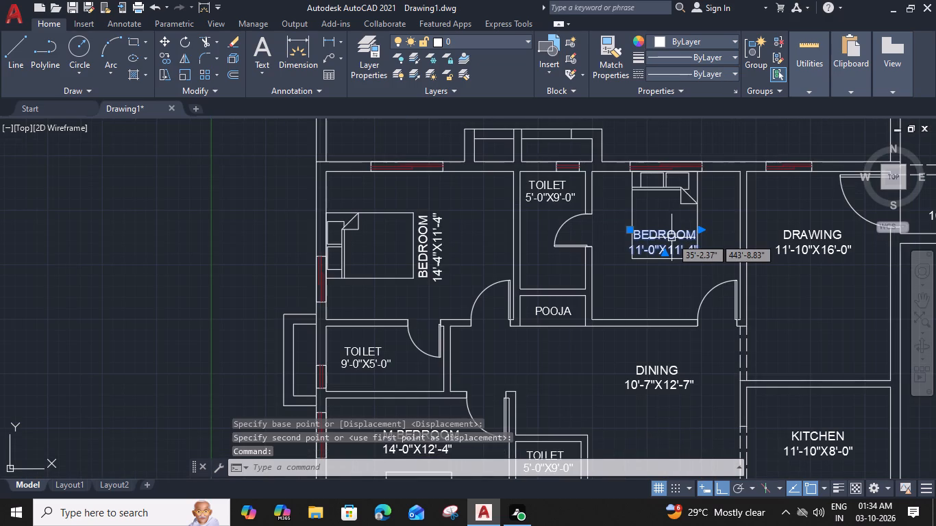
{"action": "type", "text": "M"}
{"action": "key", "text": "space"}
{"action": "scroll", "coordinate": [665, 243], "scroll_direction": "up", "scroll_amount": 2}
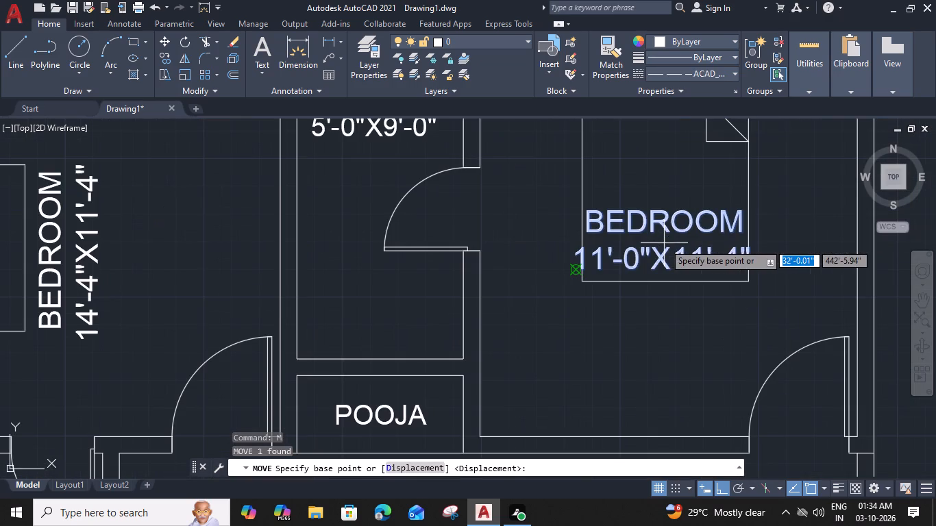
{"action": "left_click", "coordinate": [582, 268]}
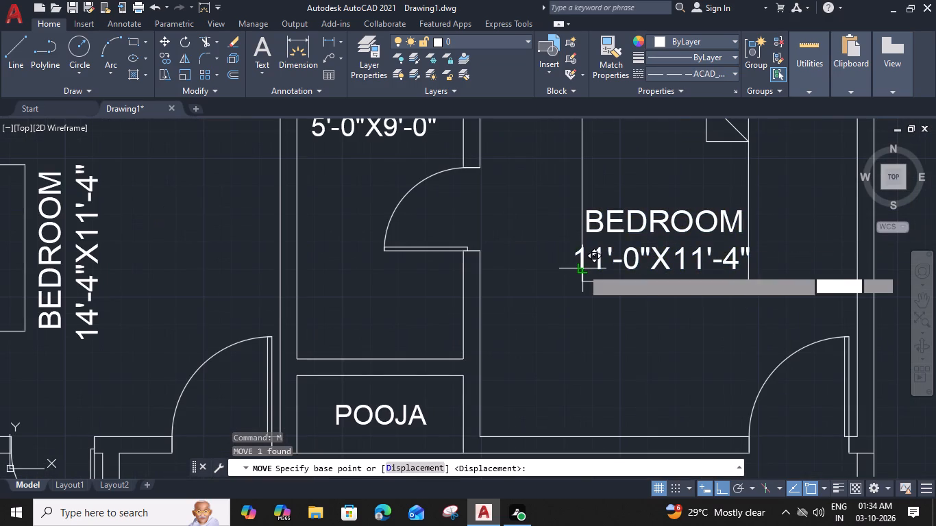
{"action": "left_click", "coordinate": [577, 350]}
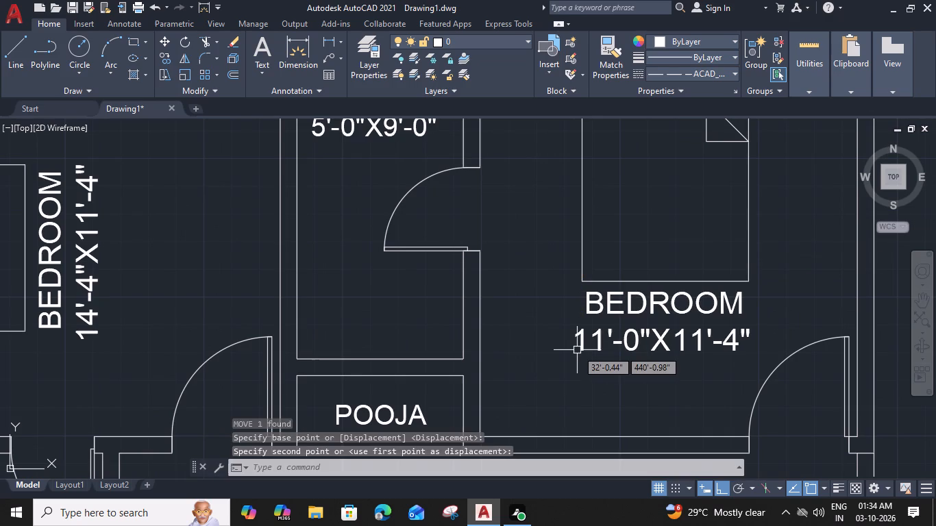
Shift the 15'-7"X12'-0" M.BEDROOM label horizontally so it lines up with the bed in that room.
{"action": "scroll", "coordinate": [578, 345], "scroll_direction": "down", "scroll_amount": 2}
{"action": "scroll", "coordinate": [457, 336], "scroll_direction": "down", "scroll_amount": 1}
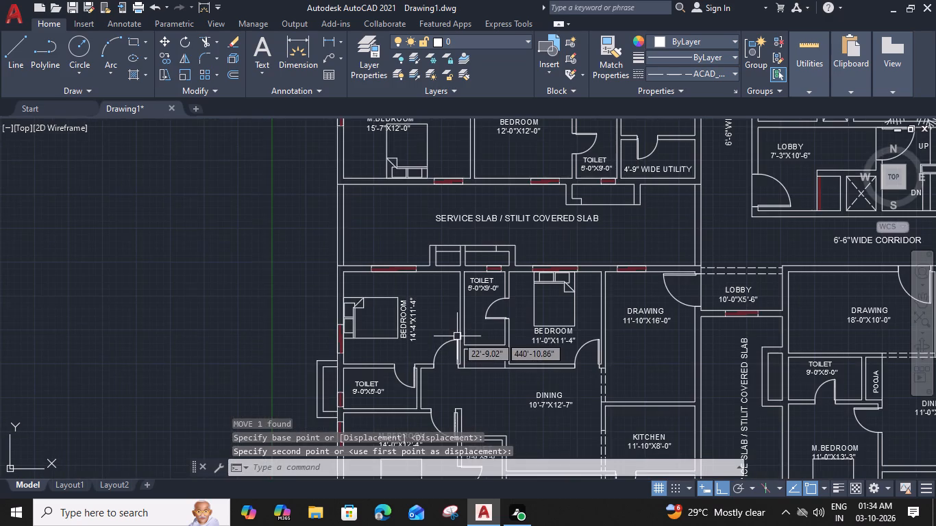
{"action": "middle_click_drag", "start_coordinate": [458, 308], "coordinate": [501, 195]}
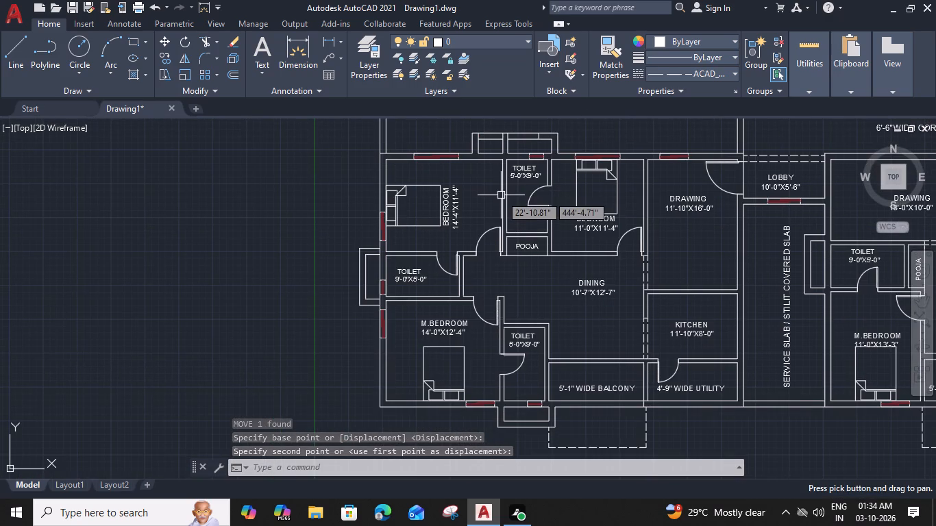
{"action": "middle_click_drag", "start_coordinate": [500, 264], "coordinate": [500, 328]}
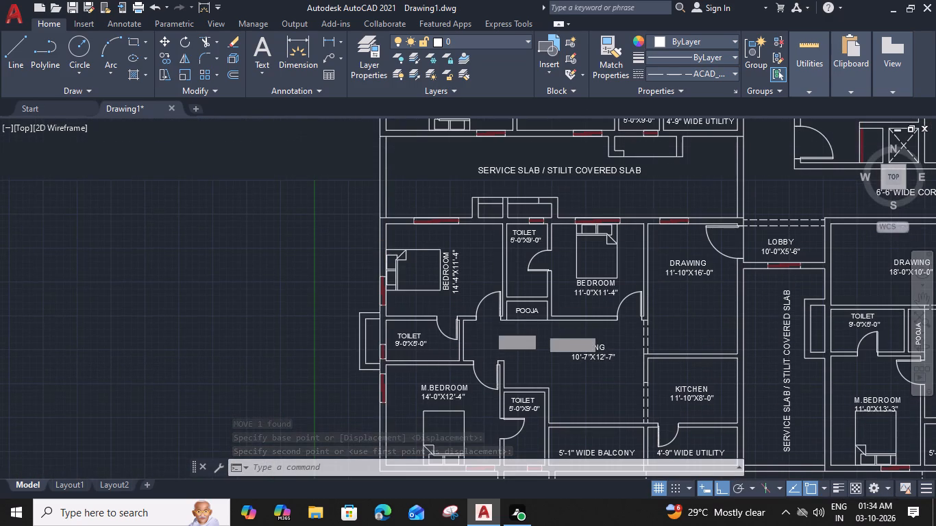
{"action": "middle_click_drag", "start_coordinate": [548, 290], "coordinate": [545, 391]}
{"action": "middle_click_drag", "start_coordinate": [426, 164], "coordinate": [460, 266]}
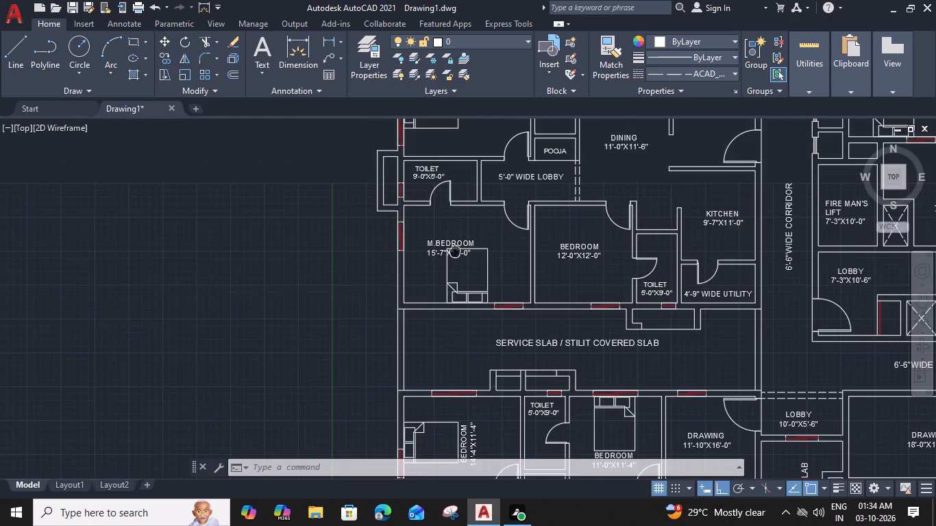
{"action": "scroll", "coordinate": [461, 268], "scroll_direction": "up", "scroll_amount": 2}
{"action": "left_click", "coordinate": [478, 277]}
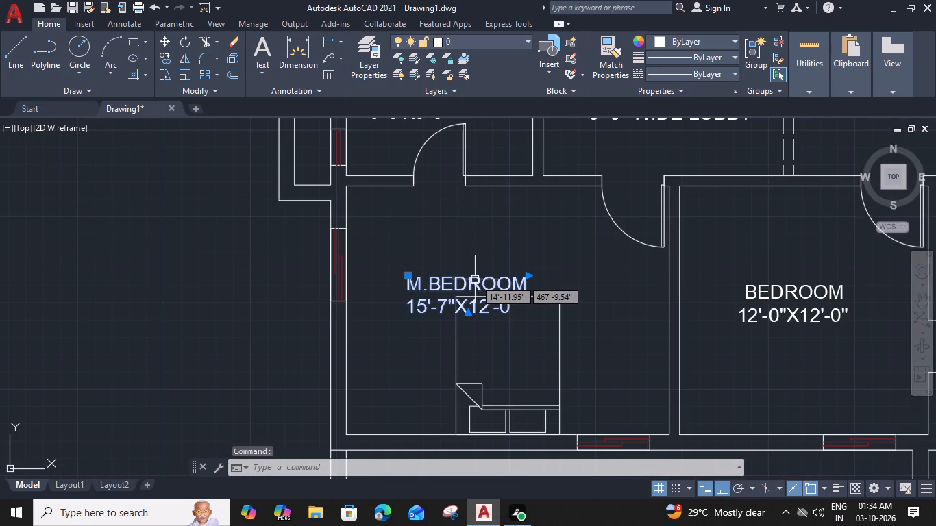
{"action": "type", "text": "M"}
{"action": "key", "text": "space"}
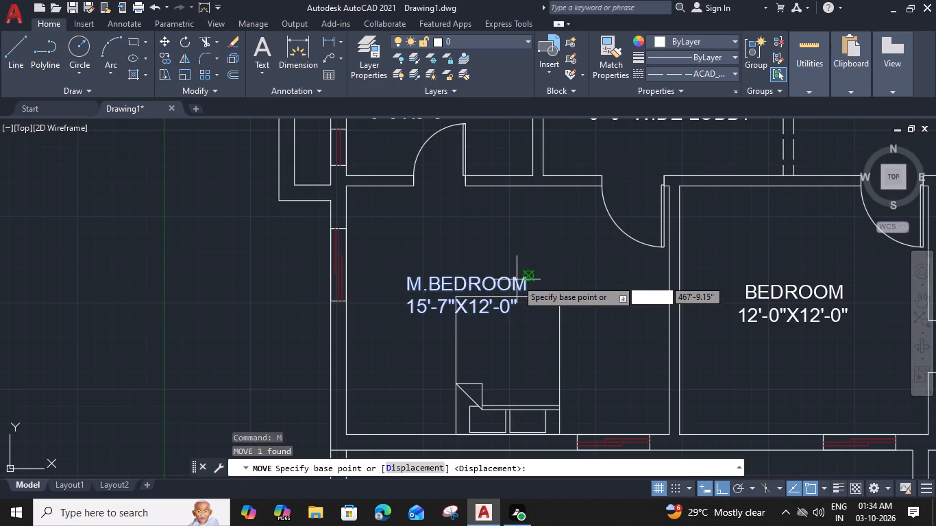
{"action": "left_click", "coordinate": [522, 278]}
{"action": "left_click", "coordinate": [568, 279]}
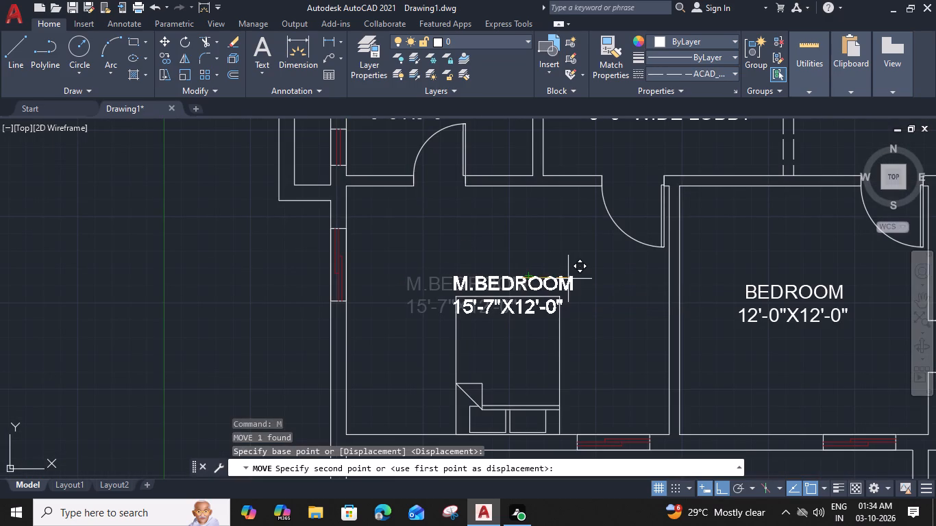
Move the 15'-7"X12'-0" M.BEDROOM label straight up so it sits clear above the bed's foot.
{"action": "left_click", "coordinate": [532, 281]}
{"action": "type", "text": "M"}
{"action": "key", "text": "space"}
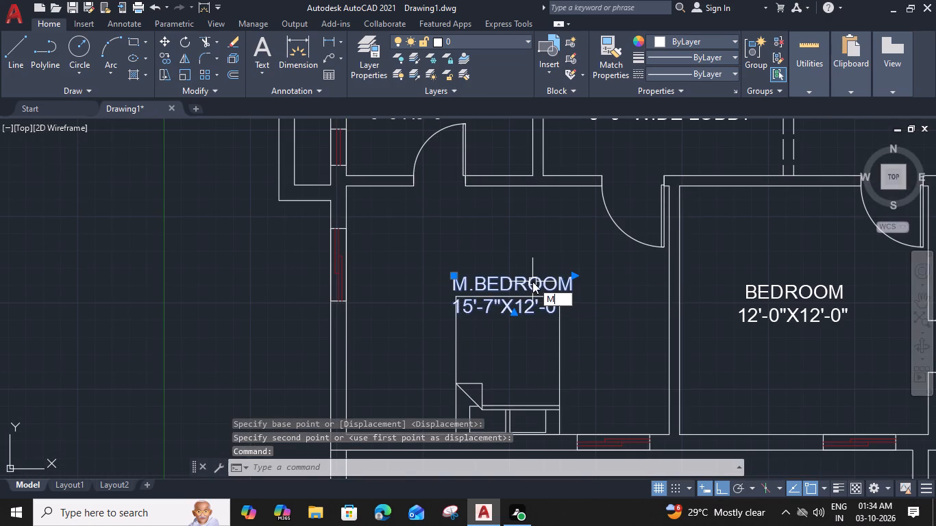
{"action": "left_click", "coordinate": [454, 275]}
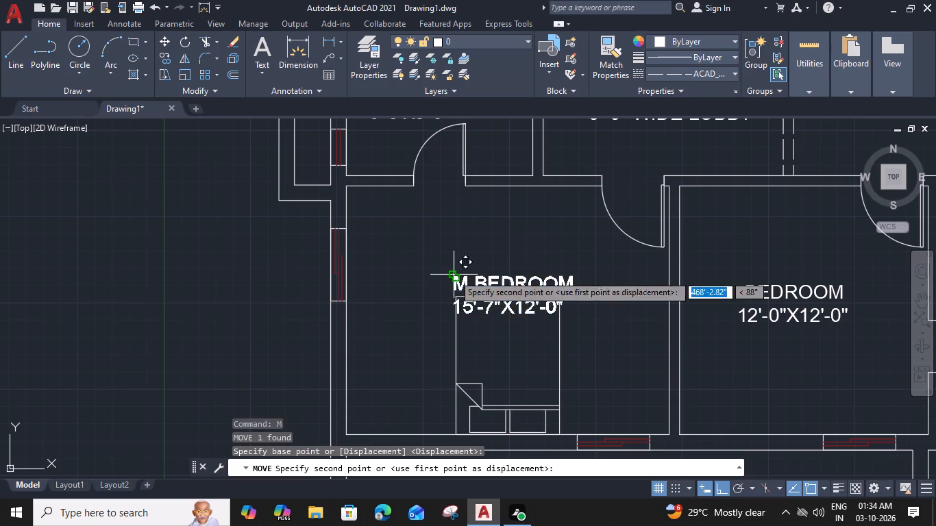
{"action": "left_click", "coordinate": [453, 242]}
Copy the M.BEDROOM bed along the lower wall into the adjoining 12'-0"X12'-0" BEDROOM, using its headboard midpoint as base point.
{"action": "scroll", "coordinate": [459, 243], "scroll_direction": "down", "scroll_amount": 2}
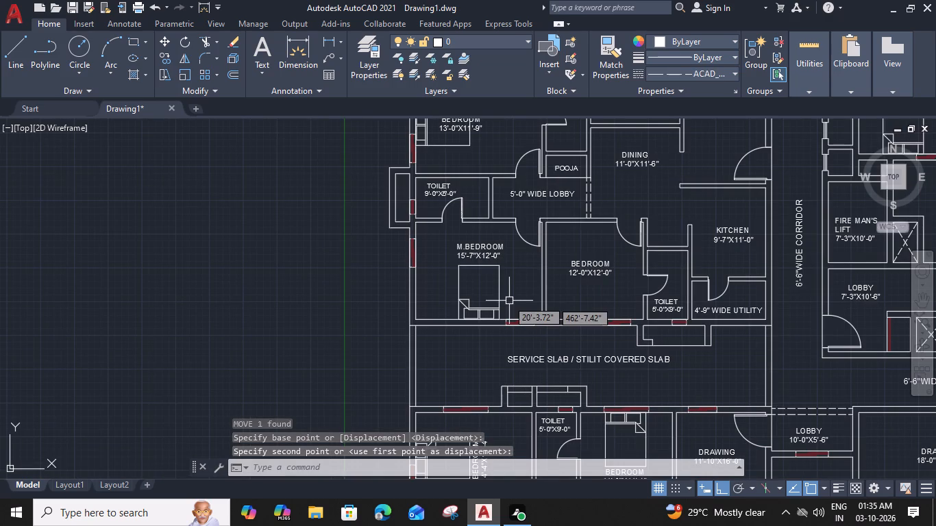
{"action": "left_click", "coordinate": [500, 296]}
{"action": "key", "text": "c"}
{"action": "type", "text": "O"}
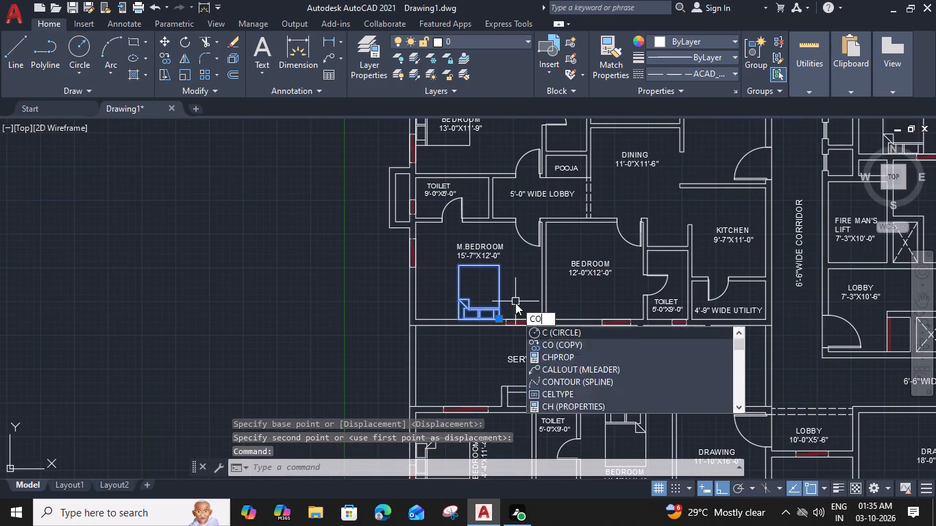
{"action": "key", "text": "space"}
{"action": "scroll", "coordinate": [472, 324], "scroll_direction": "up", "scroll_amount": 2}
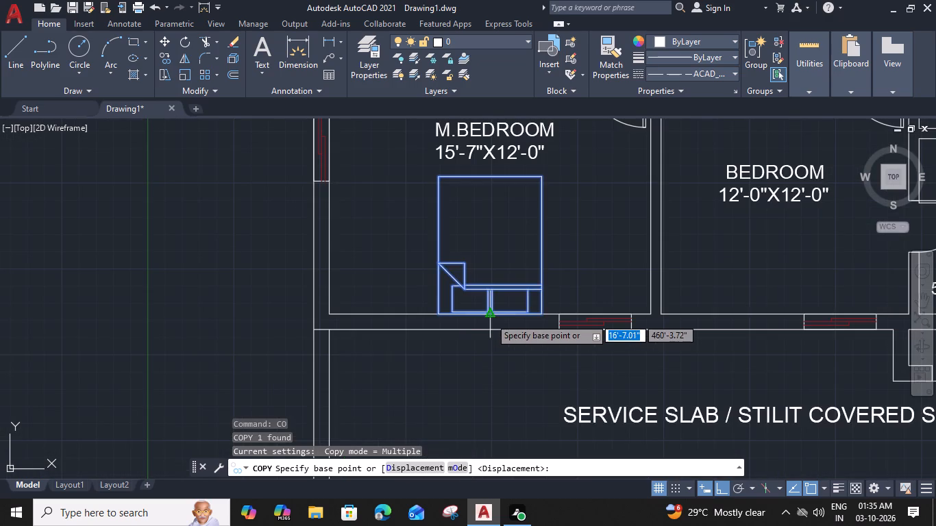
{"action": "left_click", "coordinate": [490, 318]}
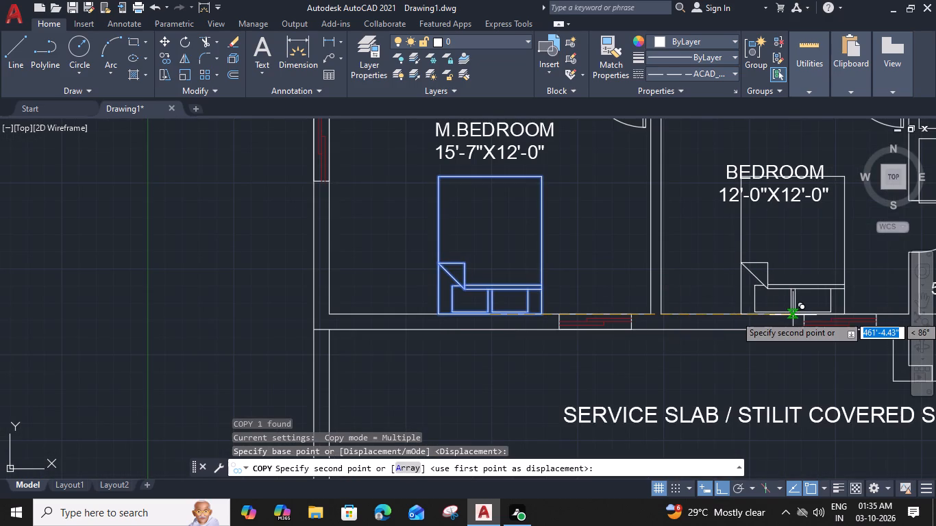
{"action": "left_click", "coordinate": [790, 315]}
{"action": "key", "text": "Escape"}
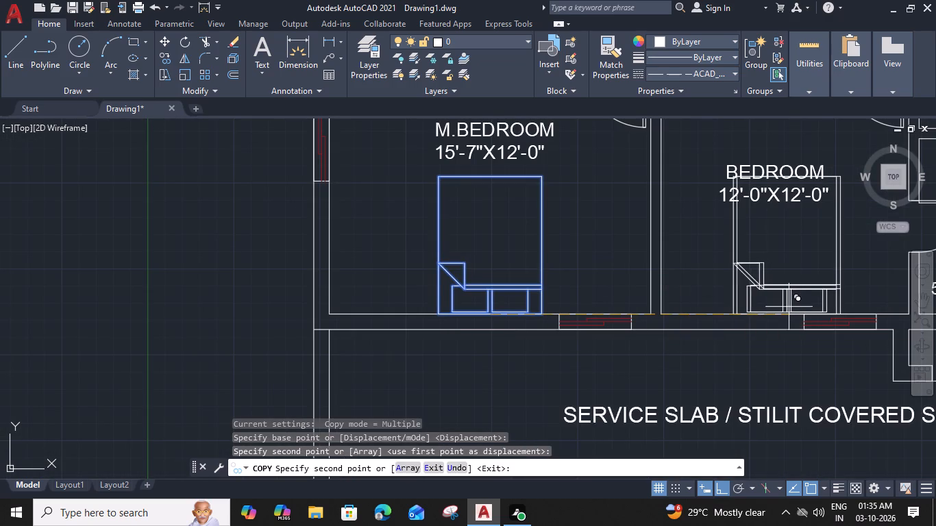
Move the 12'-0"X12'-0" BEDROOM label straight up off the new bed, placing it just above the bed's foot.
{"action": "middle_click_drag", "start_coordinate": [787, 231], "coordinate": [654, 305]}
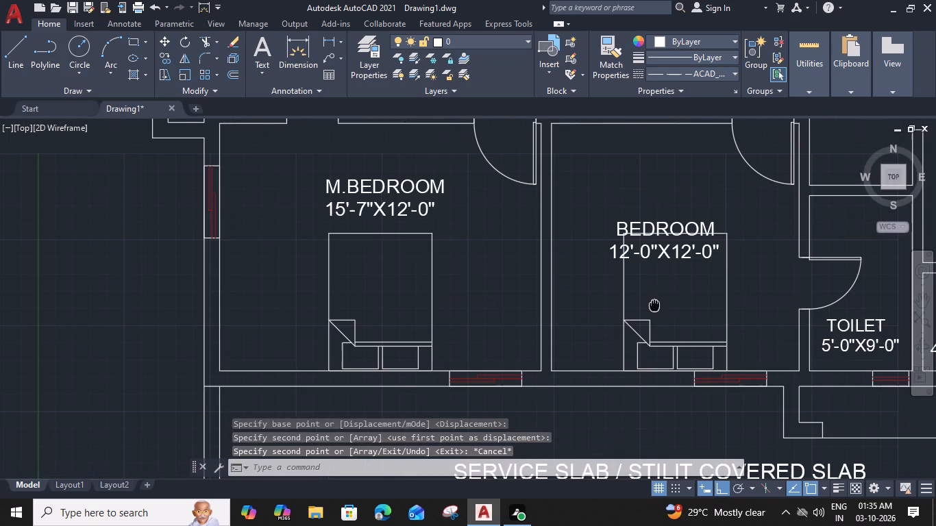
{"action": "left_click", "coordinate": [665, 242]}
{"action": "type", "text": "M"}
{"action": "key", "text": "space"}
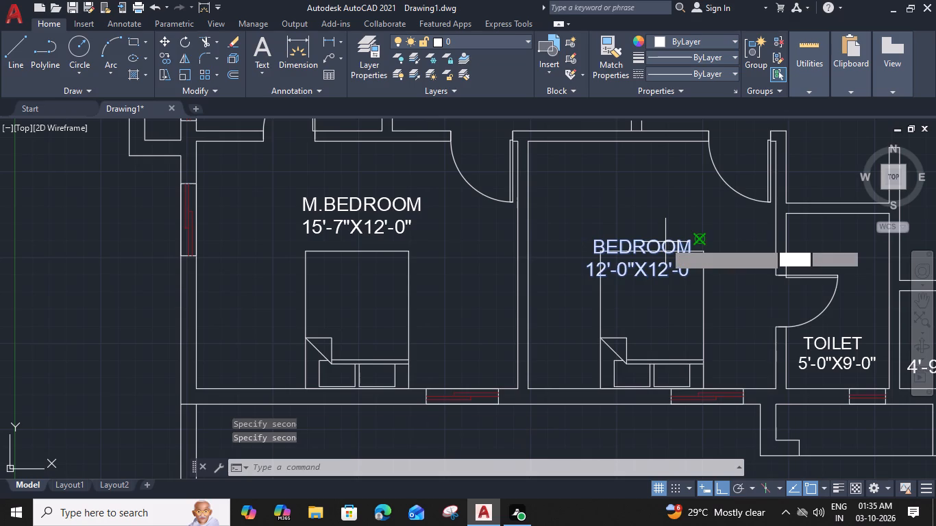
{"action": "left_click", "coordinate": [597, 240]}
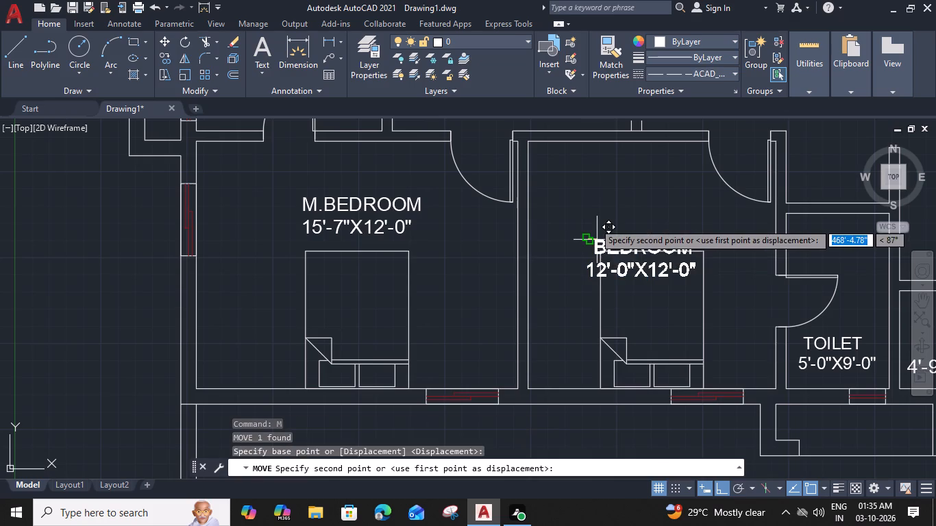
{"action": "left_click", "coordinate": [593, 206]}
Nudge the 12'-0"X12'-0" BEDROOM label horizontally so it is centred over the bed's width.
{"action": "middle_click_drag", "start_coordinate": [731, 207], "coordinate": [672, 221]}
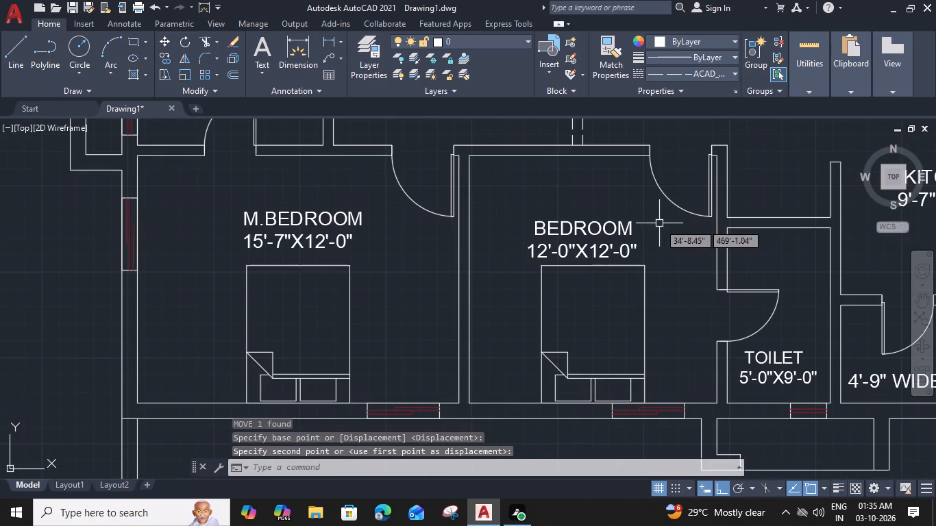
{"action": "left_click", "coordinate": [626, 231]}
{"action": "key", "text": "m"}
{"action": "key", "text": "space"}
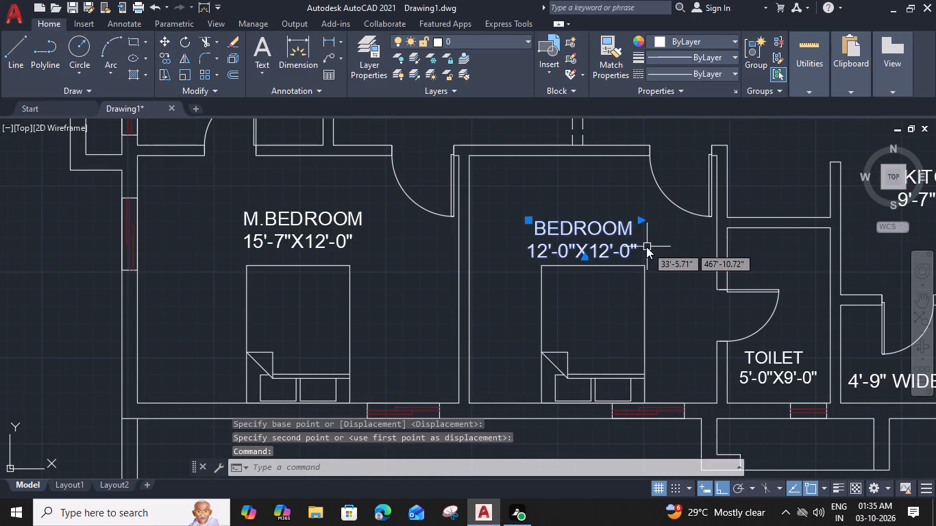
{"action": "left_click", "coordinate": [632, 234]}
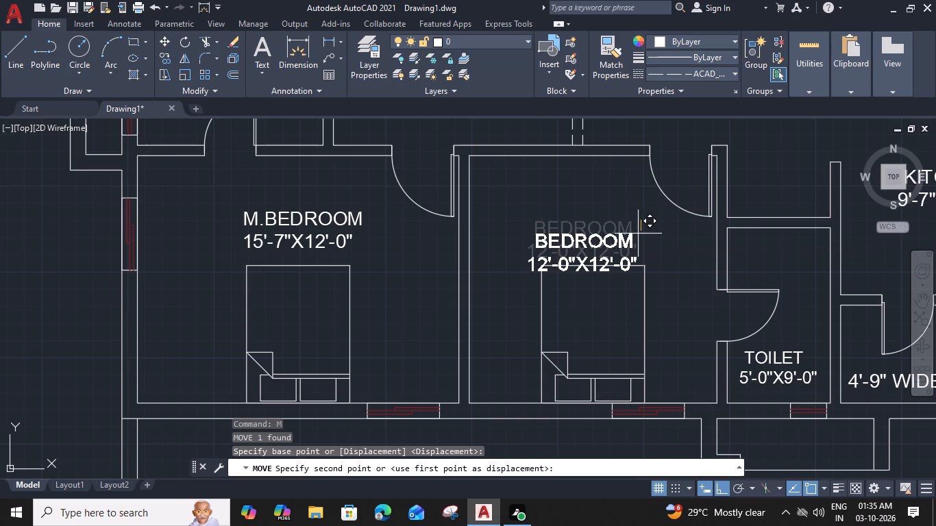
{"action": "left_click", "coordinate": [651, 227]}
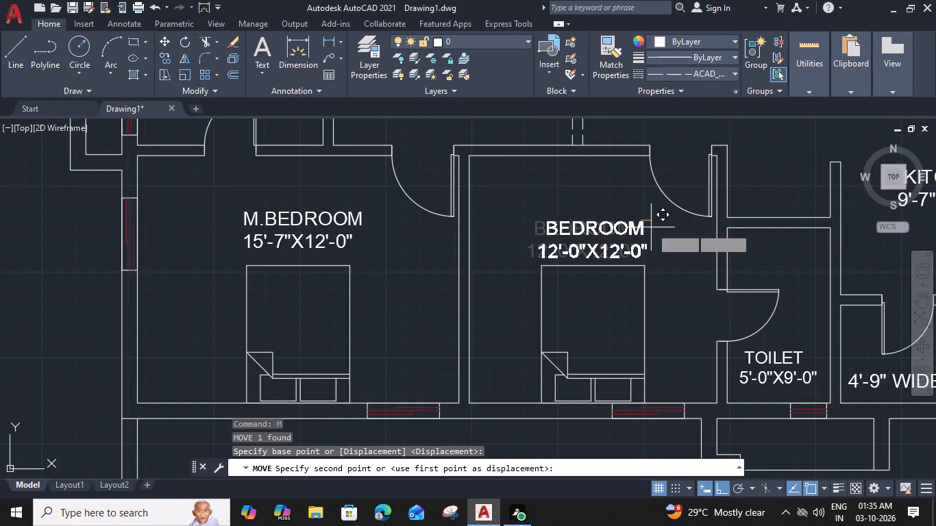
Rotate the 13'-0"X11'-9" BEDROOM label in the upper-left corner room by 90° so it reads vertically.
{"action": "scroll", "coordinate": [641, 227], "scroll_direction": "down", "scroll_amount": 1}
{"action": "middle_click_drag", "start_coordinate": [580, 236], "coordinate": [558, 321]}
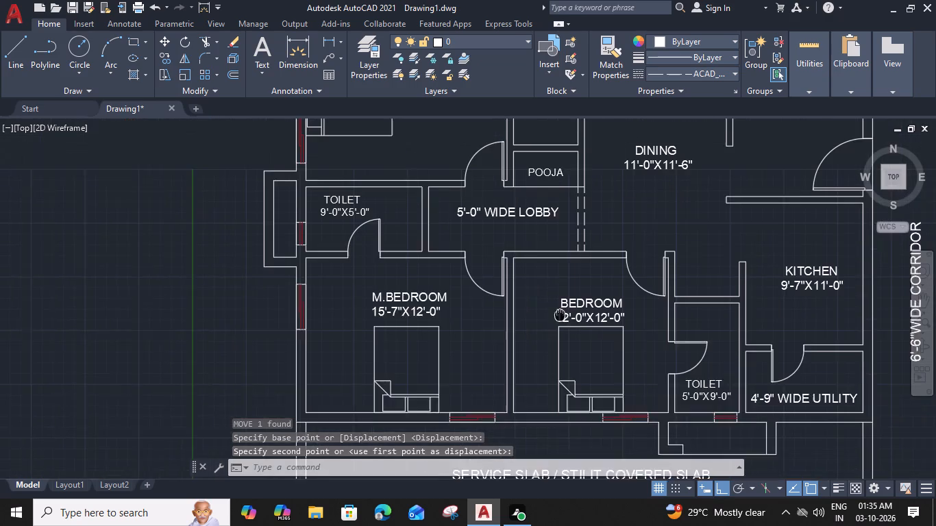
{"action": "middle_click_drag", "start_coordinate": [558, 321], "coordinate": [557, 341]}
{"action": "middle_click_drag", "start_coordinate": [408, 220], "coordinate": [449, 338]}
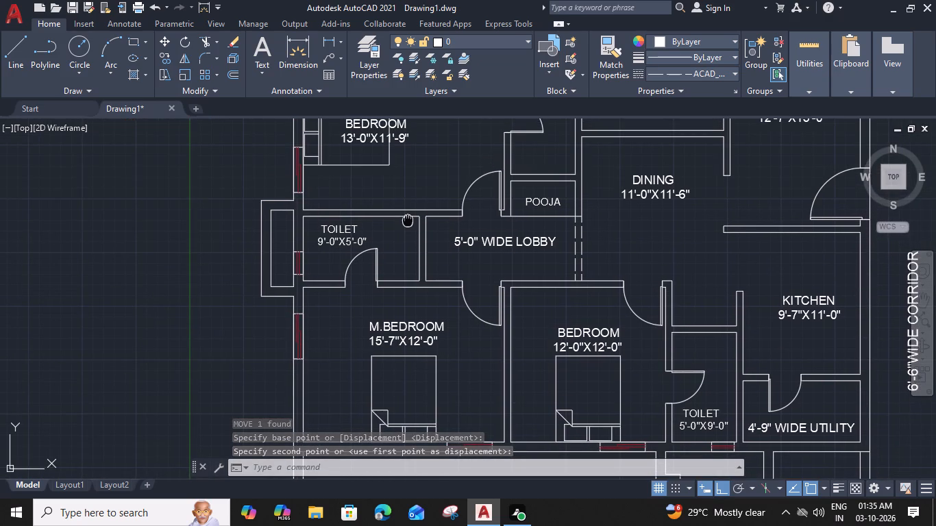
{"action": "left_click", "coordinate": [445, 256]}
{"action": "type", "text": "RO"}
{"action": "key", "text": "space"}
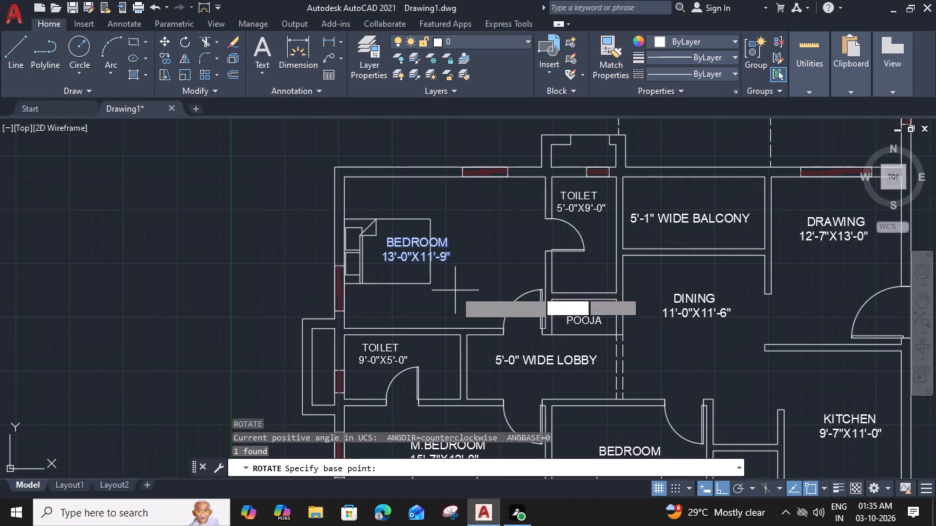
{"action": "left_click", "coordinate": [450, 238]}
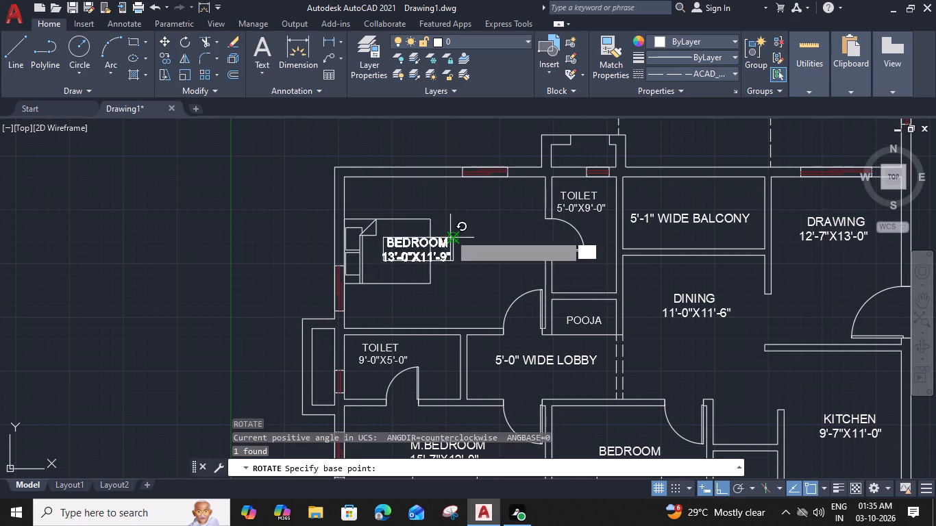
{"action": "scroll", "coordinate": [449, 201], "scroll_direction": "up", "scroll_amount": 3}
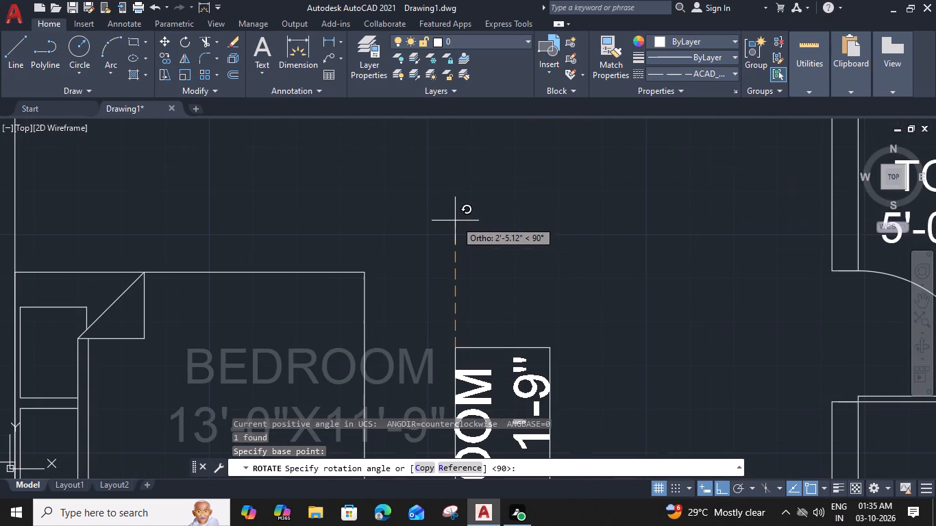
{"action": "left_click", "coordinate": [455, 221]}
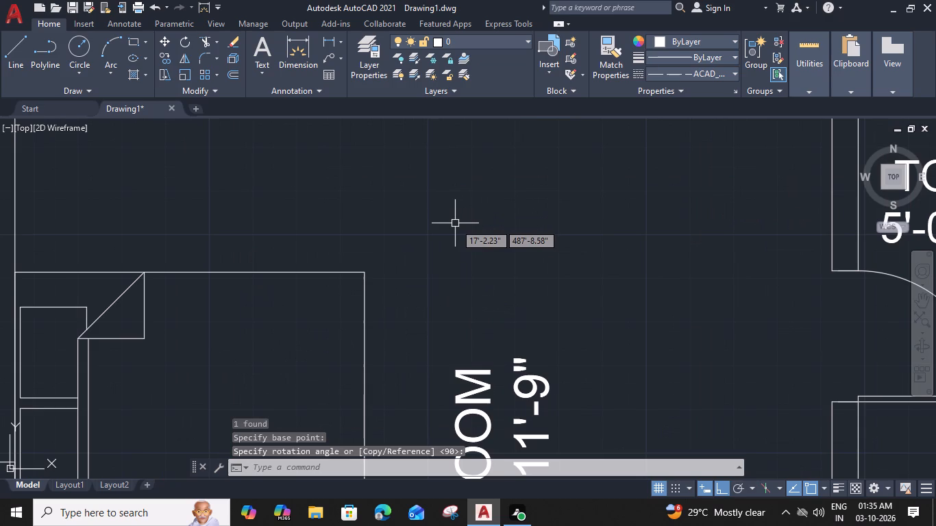
Move the rotated 13'-0"X11'-9" BEDROOM label straight up so it sits level with the bed beside it.
{"action": "scroll", "coordinate": [492, 314], "scroll_direction": "down", "scroll_amount": 2}
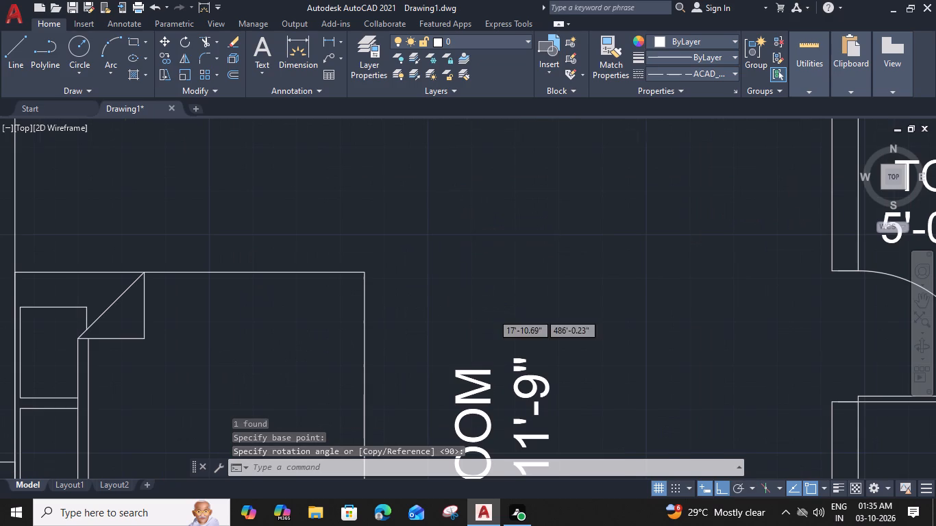
{"action": "left_click", "coordinate": [490, 338]}
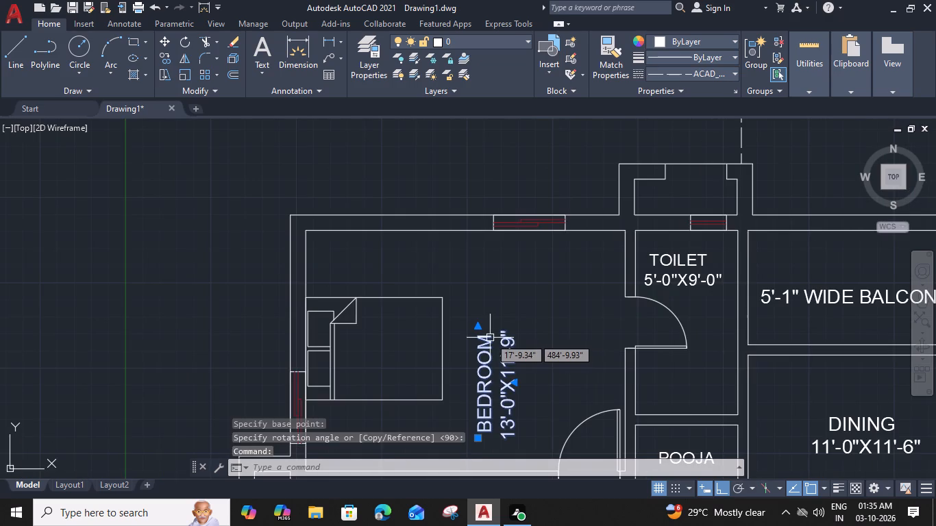
{"action": "key", "text": "m"}
{"action": "key", "text": "space"}
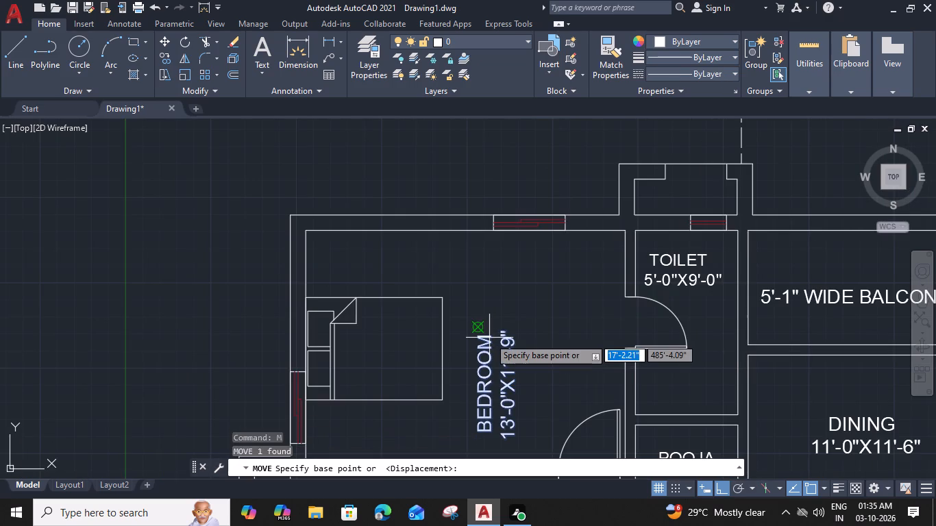
{"action": "left_click", "coordinate": [478, 336]}
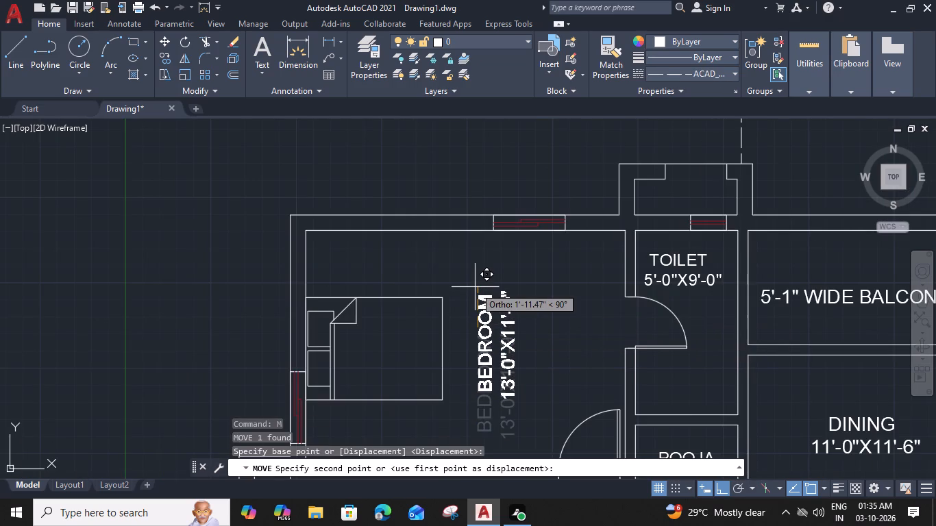
{"action": "left_click", "coordinate": [476, 290]}
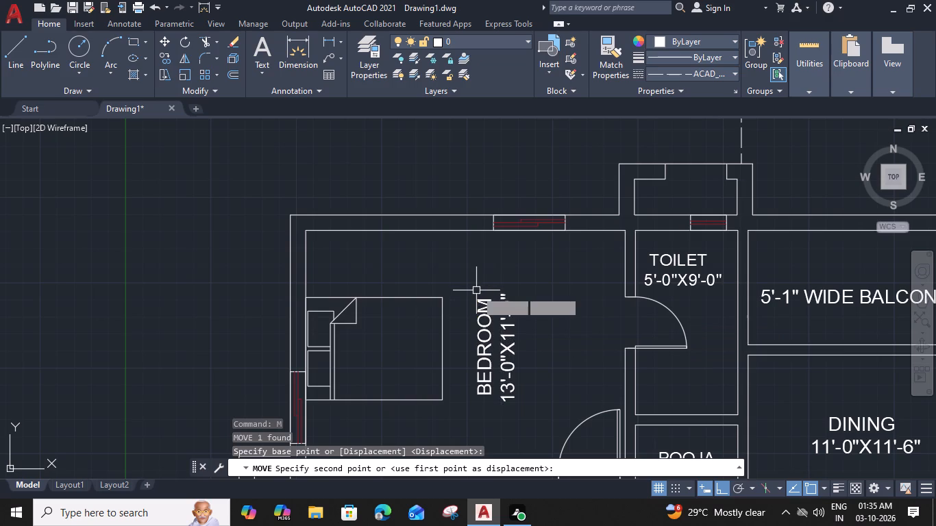
Move the 13'-0"X11'-9" BEDROOM label horizontally about 1'-1" towards the bed, placing it just off the bed's foot.
{"action": "left_click", "coordinate": [482, 345]}
{"action": "key", "text": "m"}
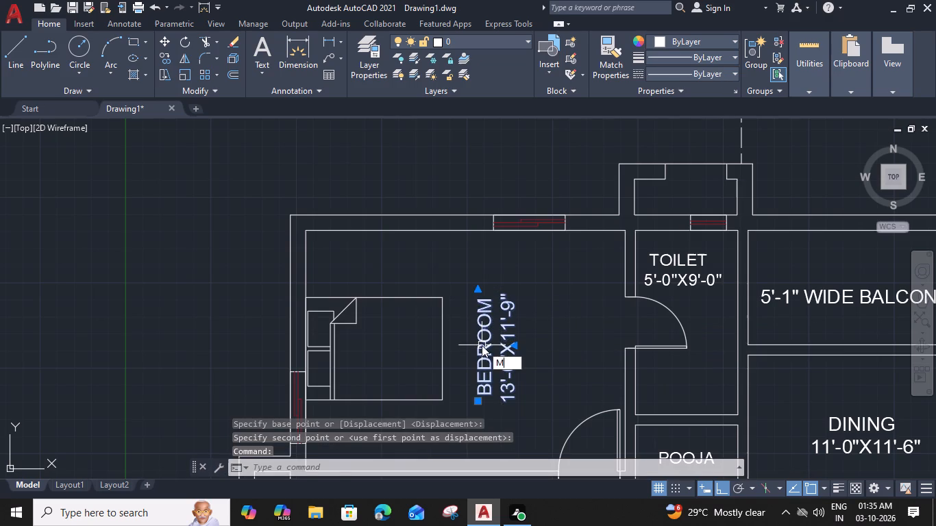
{"action": "key", "text": "space"}
{"action": "middle_click_drag", "start_coordinate": [480, 345], "coordinate": [500, 300]}
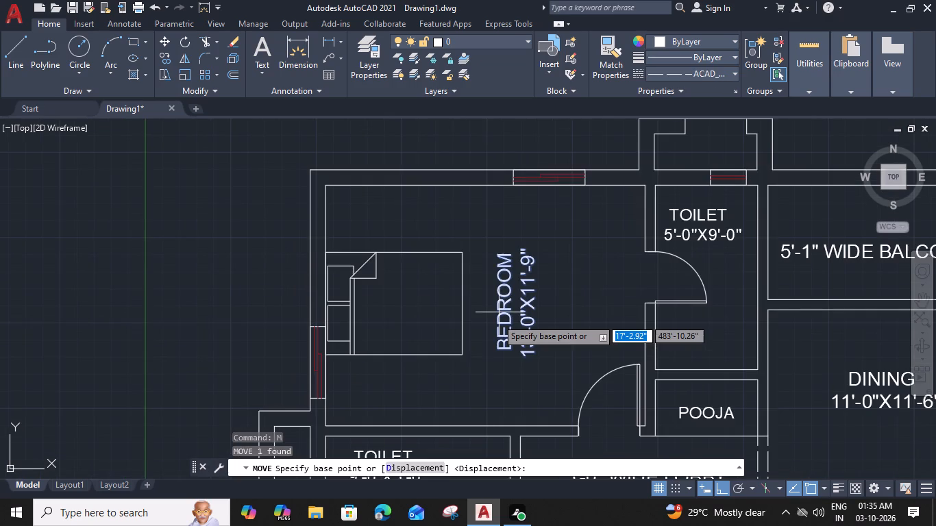
{"action": "left_click", "coordinate": [497, 347]}
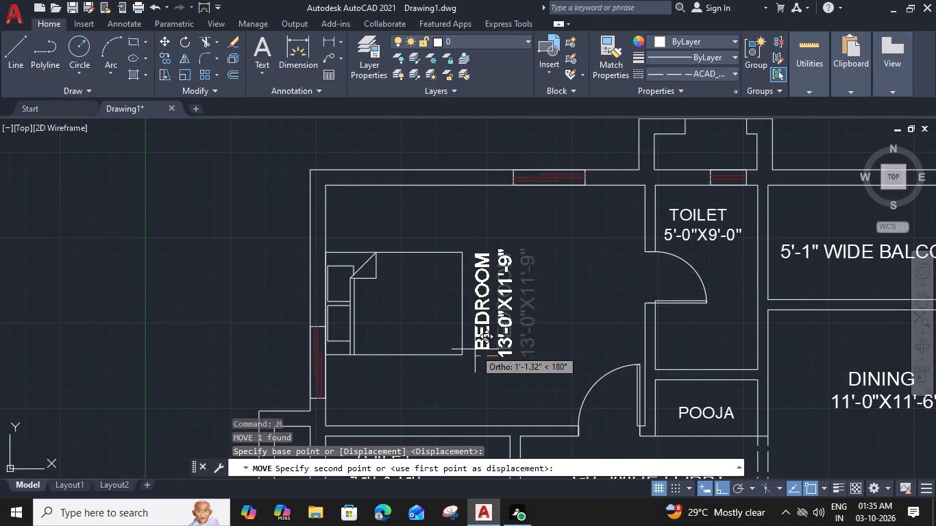
{"action": "left_click", "coordinate": [475, 349]}
Move the 12'-7"X10'-1" BEDROOM label straight down about 3'-2" off the bed, placing it just below the bed's foot.
{"action": "scroll", "coordinate": [498, 331], "scroll_direction": "down", "scroll_amount": 3}
{"action": "middle_click_drag", "start_coordinate": [665, 275], "coordinate": [667, 275]}
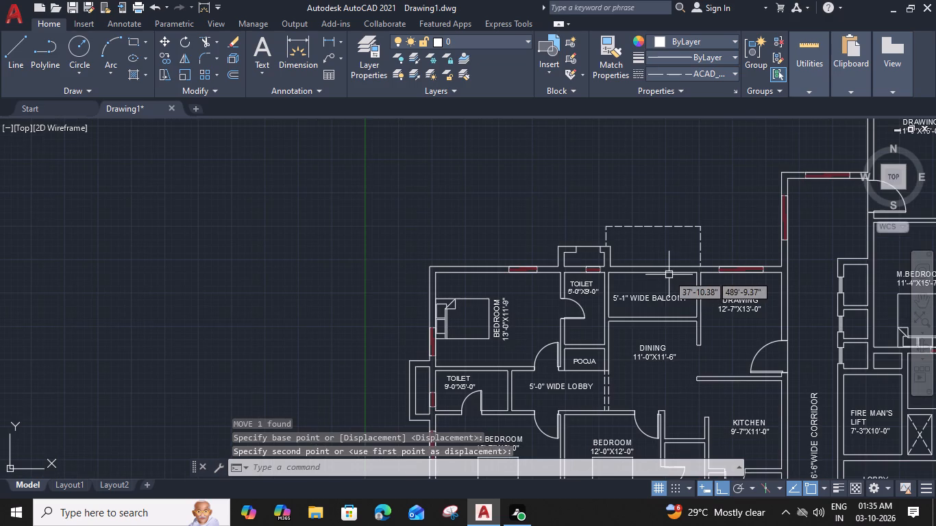
{"action": "middle_click_drag", "start_coordinate": [667, 275], "coordinate": [567, 264]}
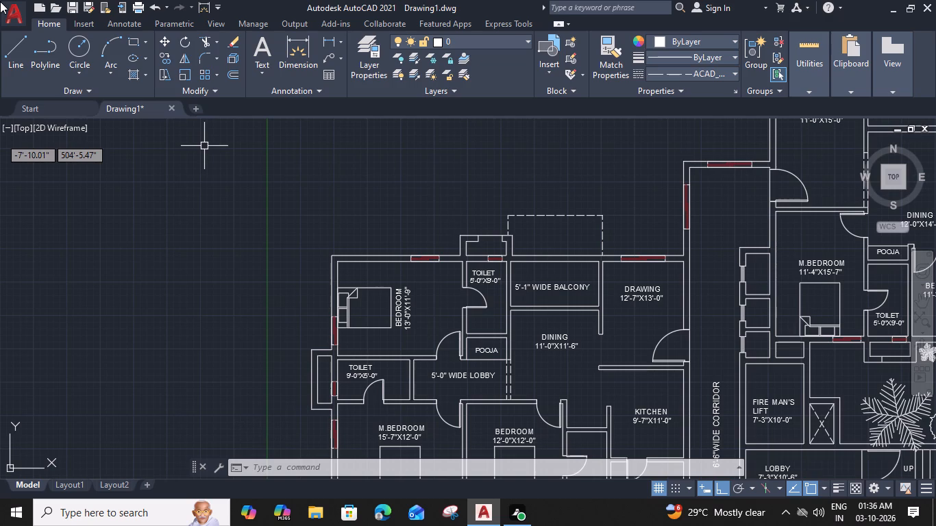
{"action": "middle_click_drag", "start_coordinate": [656, 288], "coordinate": [599, 273]}
{"action": "middle_click_drag", "start_coordinate": [742, 245], "coordinate": [615, 260]}
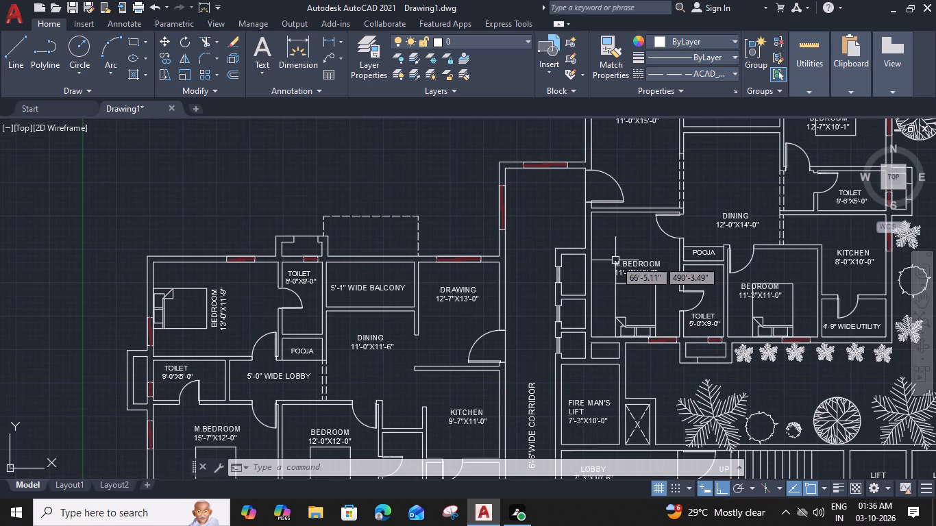
{"action": "middle_click_drag", "start_coordinate": [724, 226], "coordinate": [691, 246]}
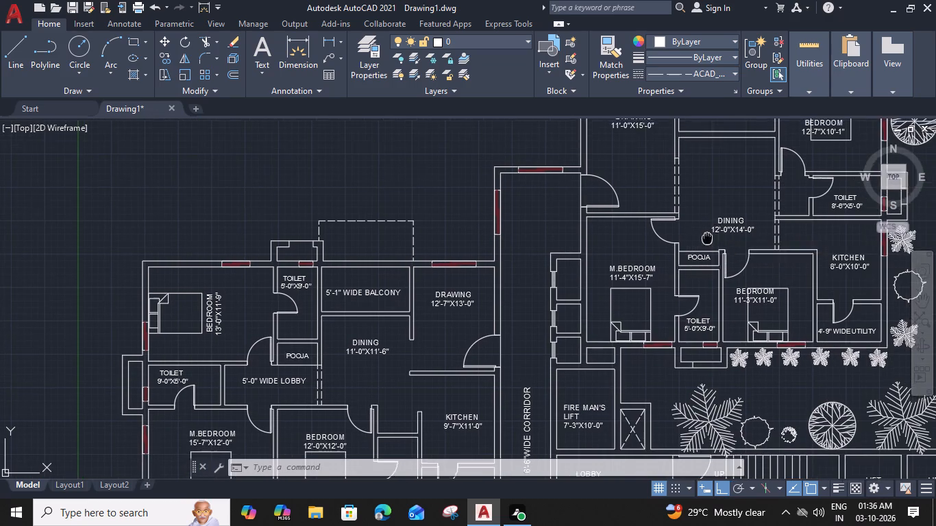
{"action": "middle_click_drag", "start_coordinate": [691, 246], "coordinate": [656, 250]}
{"action": "middle_click_drag", "start_coordinate": [664, 220], "coordinate": [617, 267]}
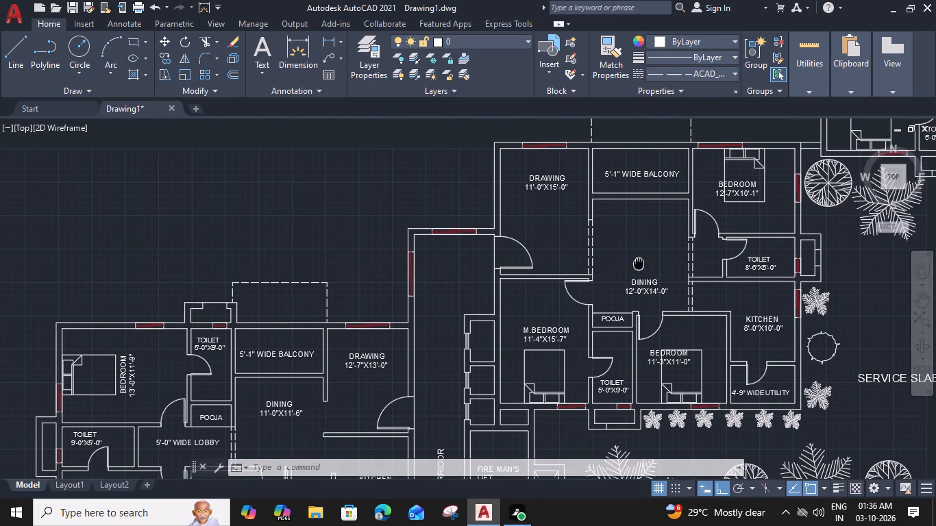
{"action": "middle_click_drag", "start_coordinate": [617, 267], "coordinate": [611, 264]}
{"action": "scroll", "coordinate": [725, 179], "scroll_direction": "up", "scroll_amount": 2}
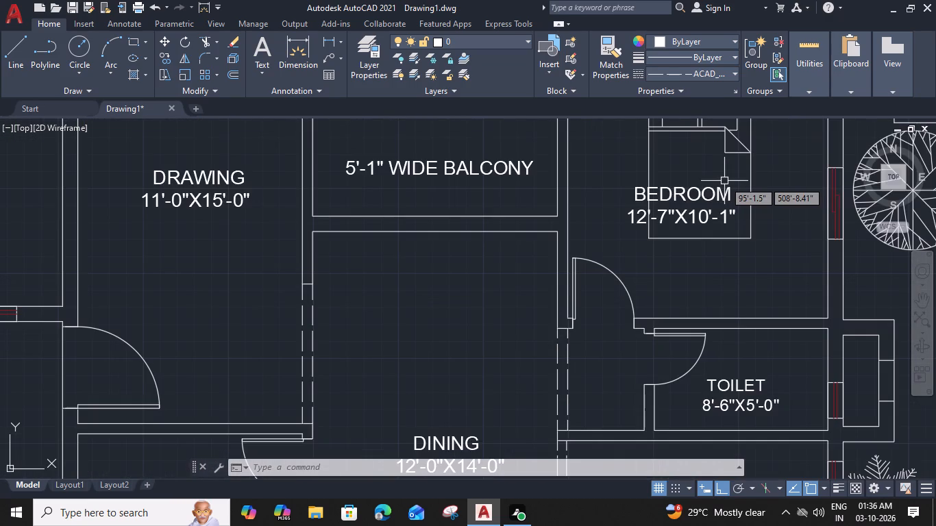
{"action": "left_click", "coordinate": [724, 190]}
{"action": "type", "text": "M"}
{"action": "key", "text": "space"}
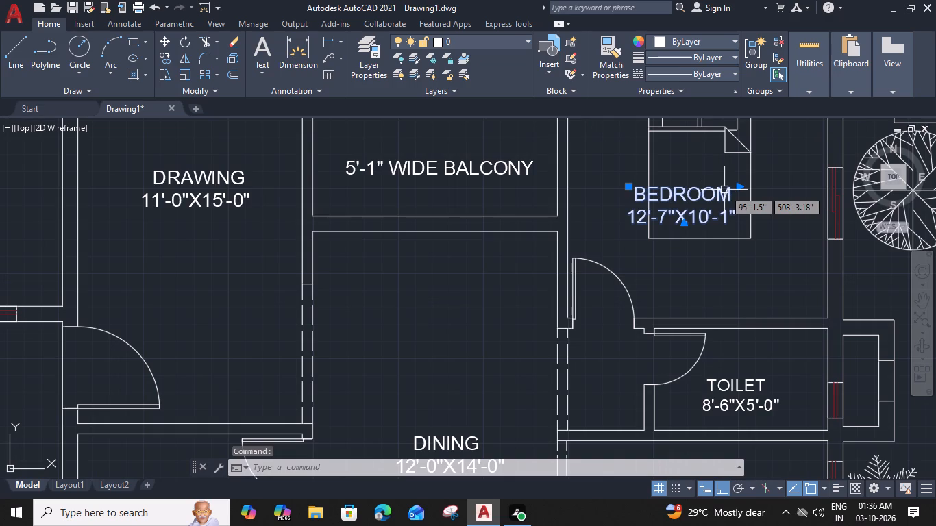
{"action": "left_click", "coordinate": [729, 190]}
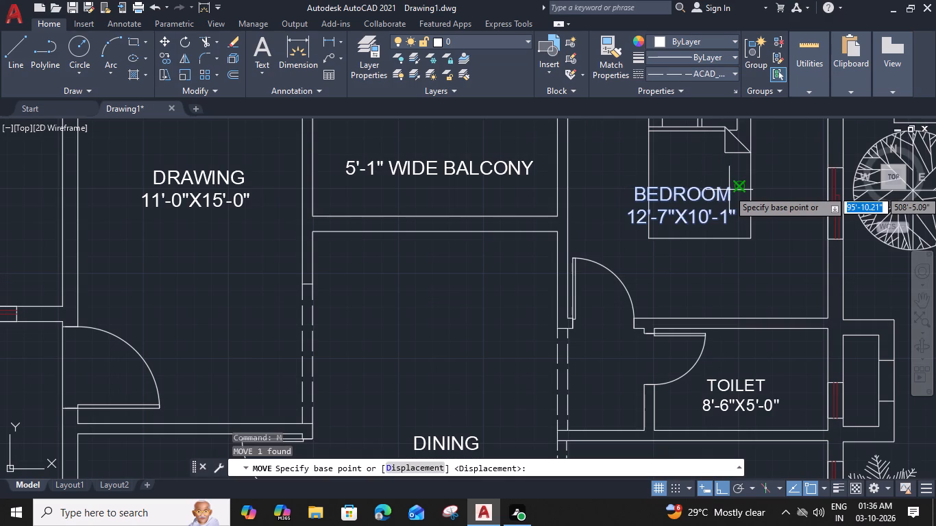
{"action": "left_click", "coordinate": [740, 251]}
Nudge the 12'-7"X10'-1" BEDROOM label horizontally to the right so it is centred under the bed's width.
{"action": "left_click", "coordinate": [726, 258]}
{"action": "type", "text": "M"}
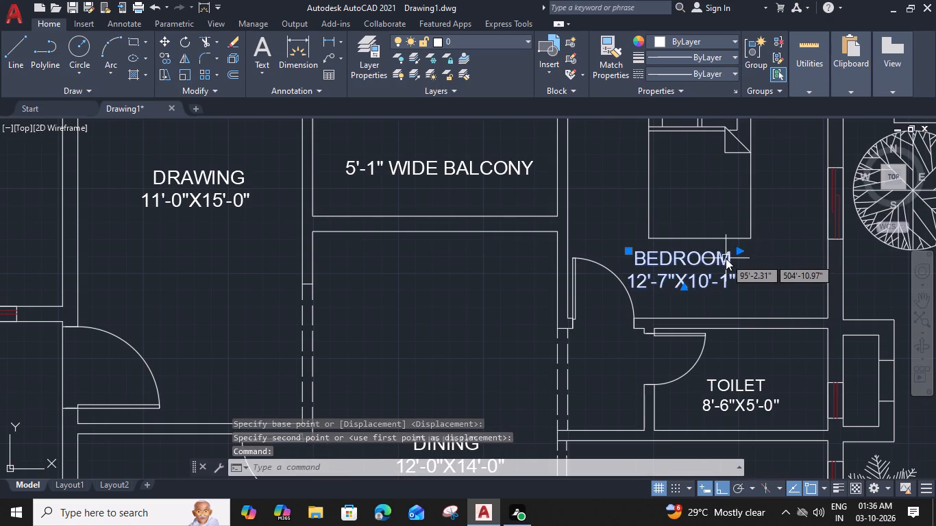
{"action": "key", "text": "space"}
{"action": "left_click", "coordinate": [734, 253]}
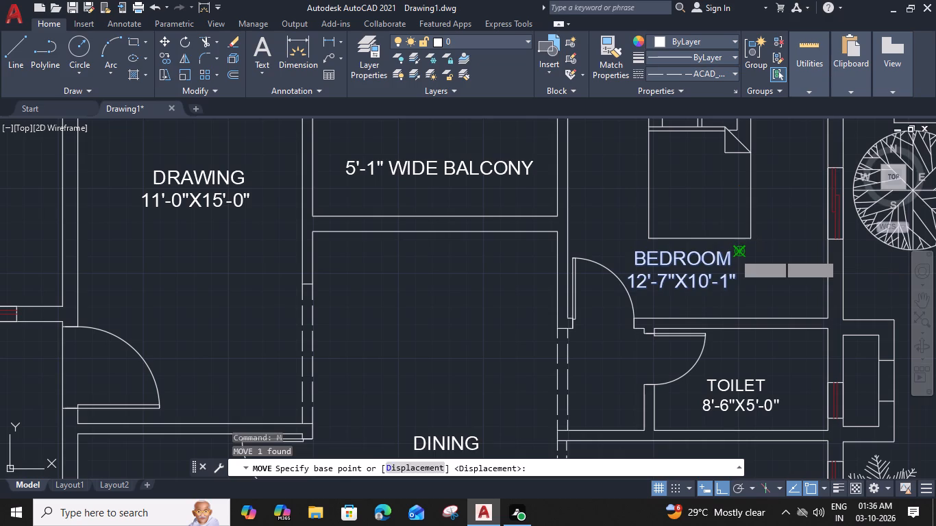
{"action": "left_click", "coordinate": [758, 251]}
Move the 11'-3"X11'-0" BEDROOM label straight up about 2'-0" off the bed, placing it just above the bed's foot.
{"action": "scroll", "coordinate": [758, 250], "scroll_direction": "down", "scroll_amount": 2}
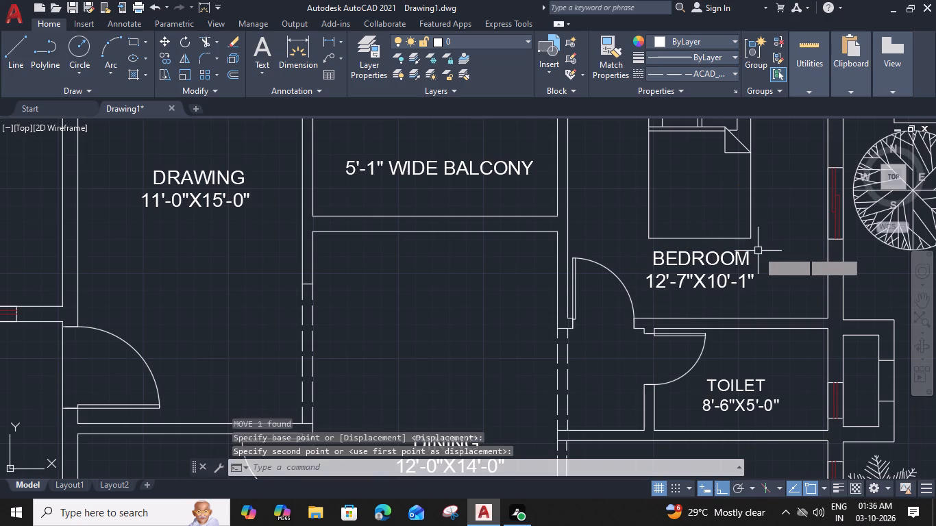
{"action": "middle_click_drag", "start_coordinate": [742, 276], "coordinate": [767, 137]}
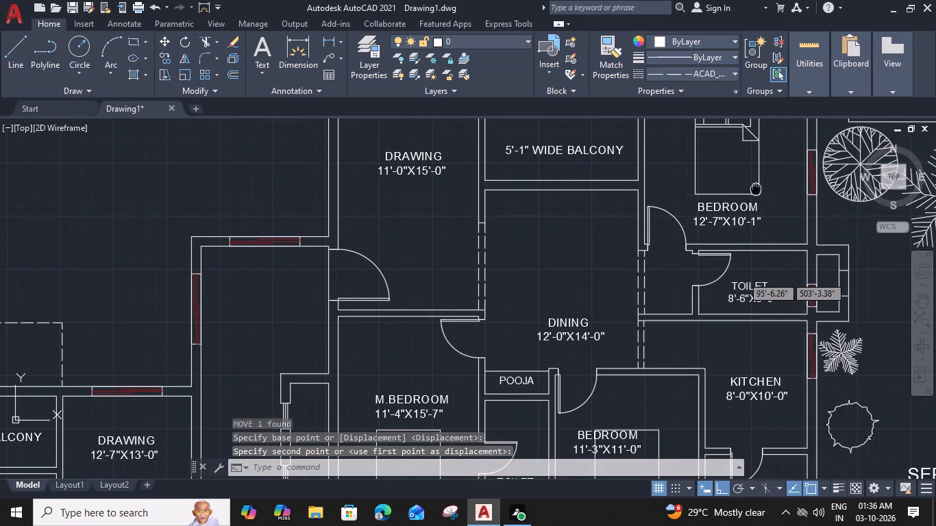
{"action": "scroll", "coordinate": [658, 346], "scroll_direction": "up", "scroll_amount": 1}
{"action": "left_click", "coordinate": [654, 347]}
{"action": "type", "text": "M"}
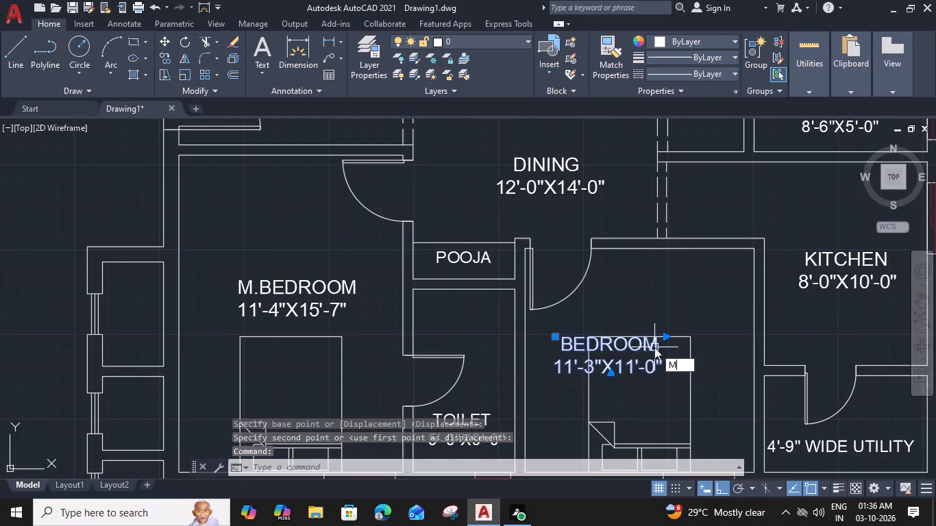
{"action": "key", "text": "space"}
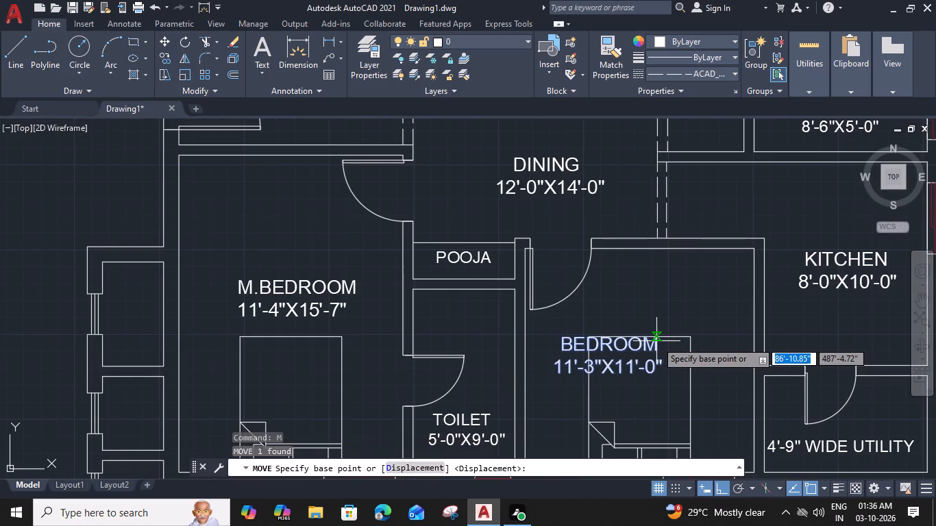
{"action": "left_click", "coordinate": [656, 341]}
{"action": "left_click", "coordinate": [674, 296]}
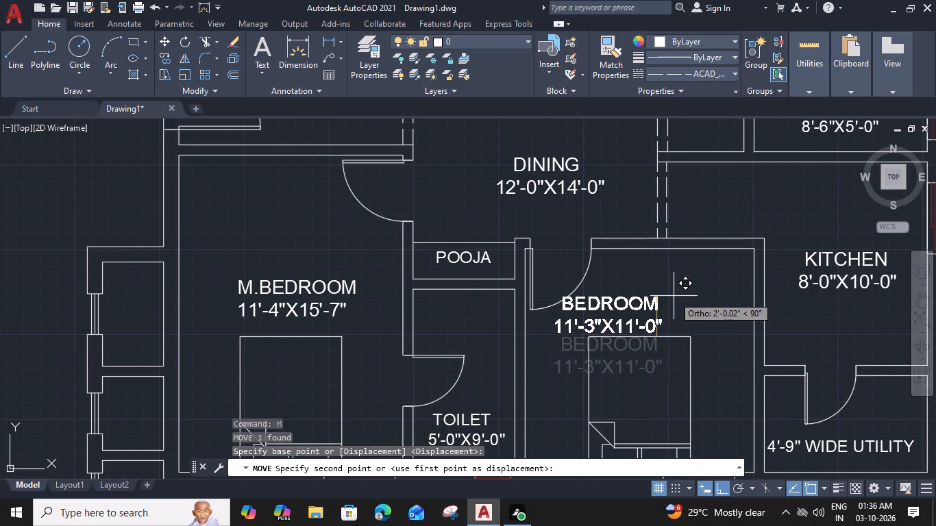
Nudge the 11'-3"X11'-0" BEDROOM label horizontally to the right so it is centred over the bed and clear of the door swing.
{"action": "left_click", "coordinate": [658, 304]}
{"action": "type", "text": "M"}
{"action": "key", "text": "space"}
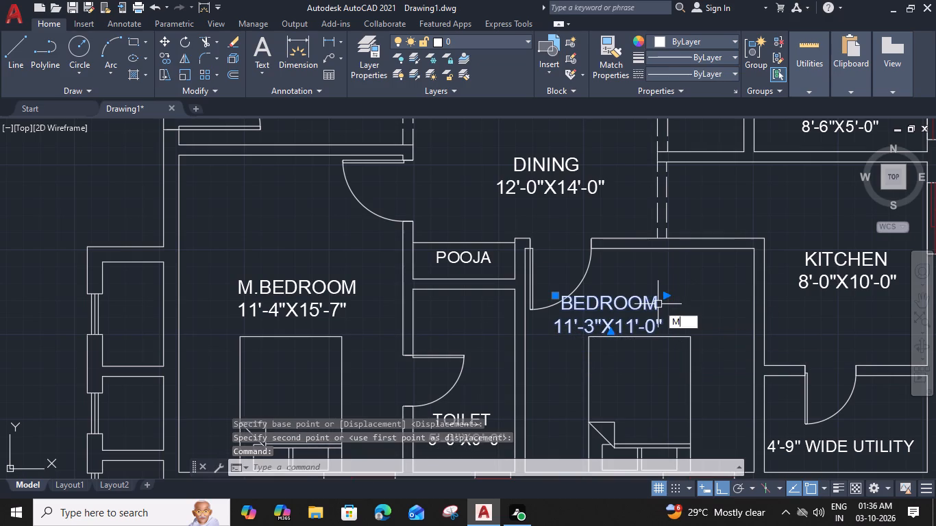
{"action": "left_click", "coordinate": [658, 304]}
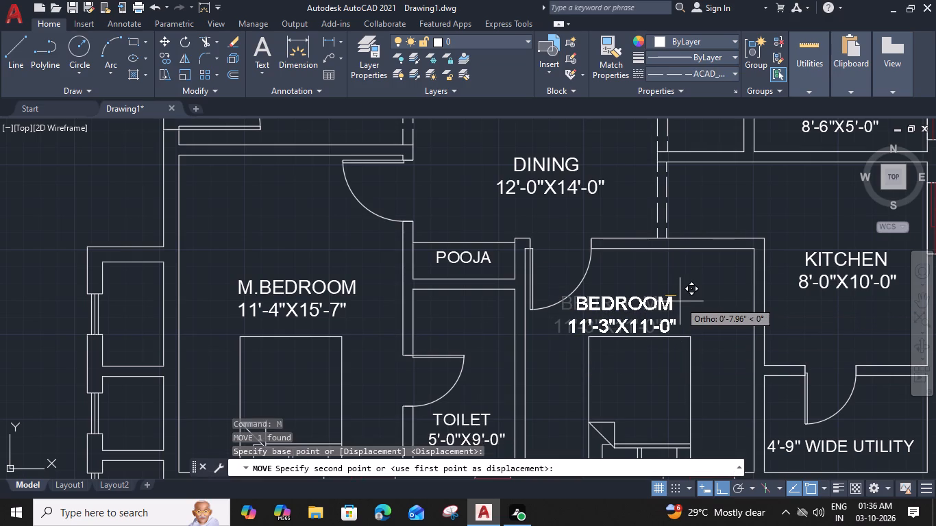
{"action": "left_click", "coordinate": [700, 302]}
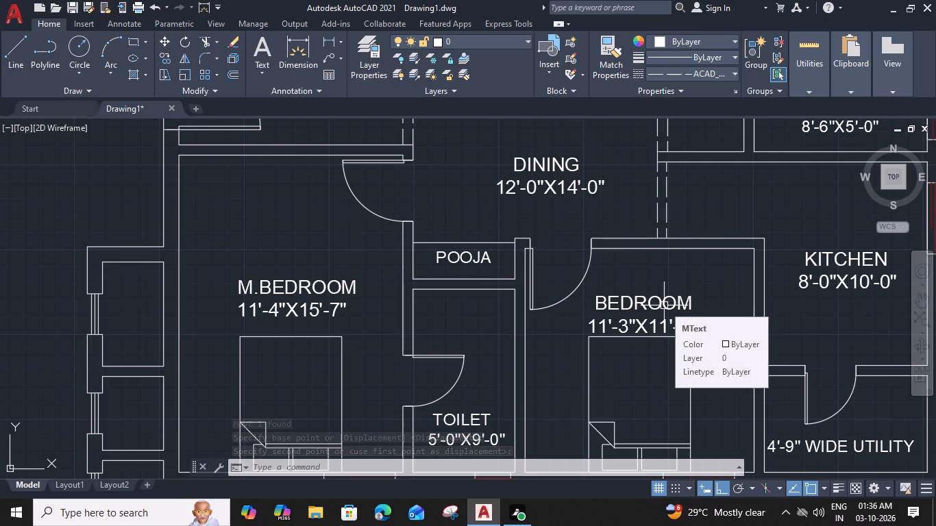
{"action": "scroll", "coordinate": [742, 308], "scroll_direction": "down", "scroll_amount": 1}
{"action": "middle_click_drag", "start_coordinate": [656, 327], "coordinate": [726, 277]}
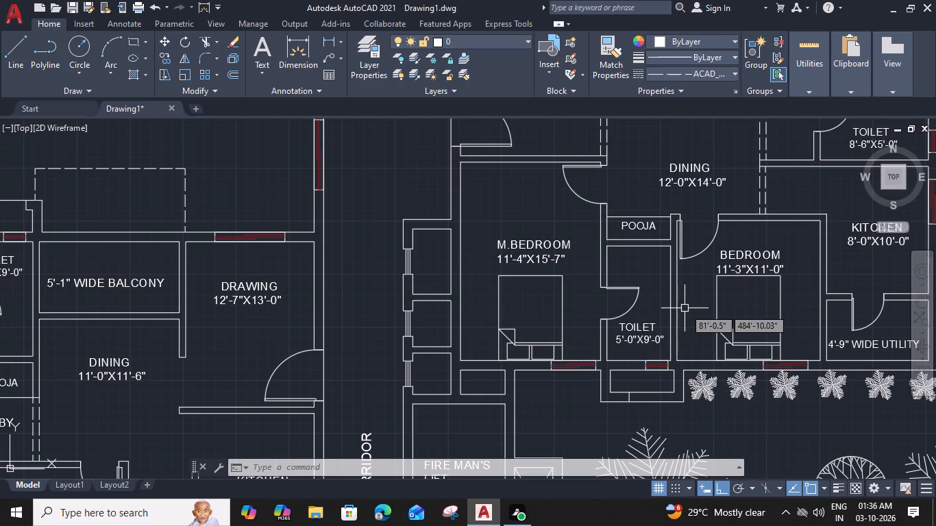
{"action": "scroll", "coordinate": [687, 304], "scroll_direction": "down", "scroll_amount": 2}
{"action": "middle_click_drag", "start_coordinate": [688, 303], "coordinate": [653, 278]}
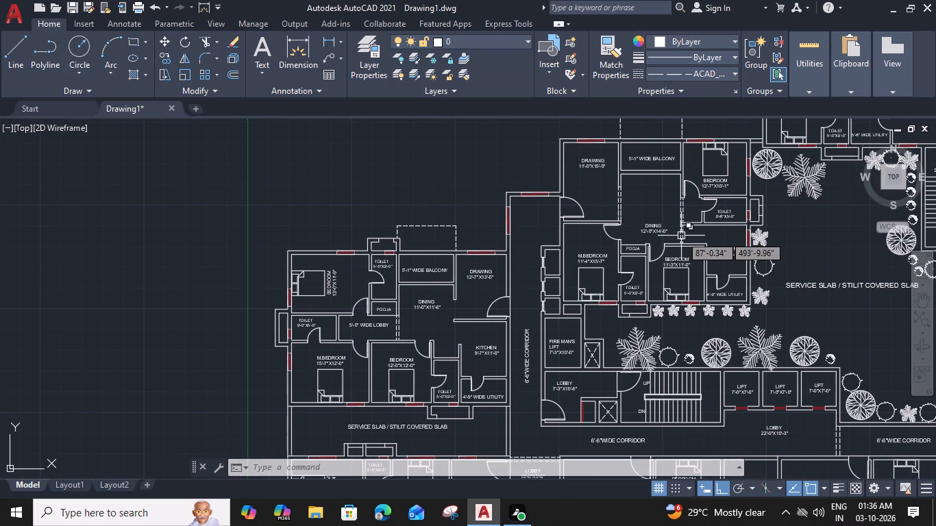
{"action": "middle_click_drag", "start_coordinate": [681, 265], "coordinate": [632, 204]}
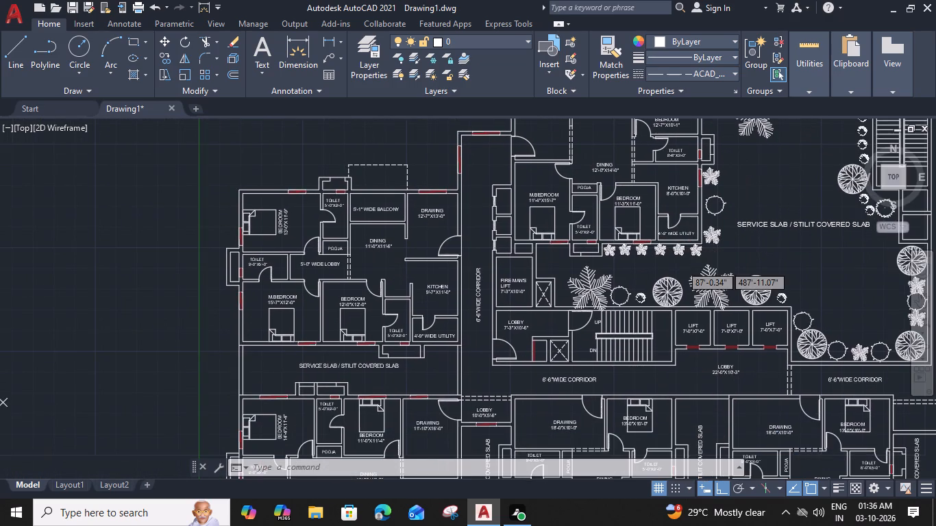
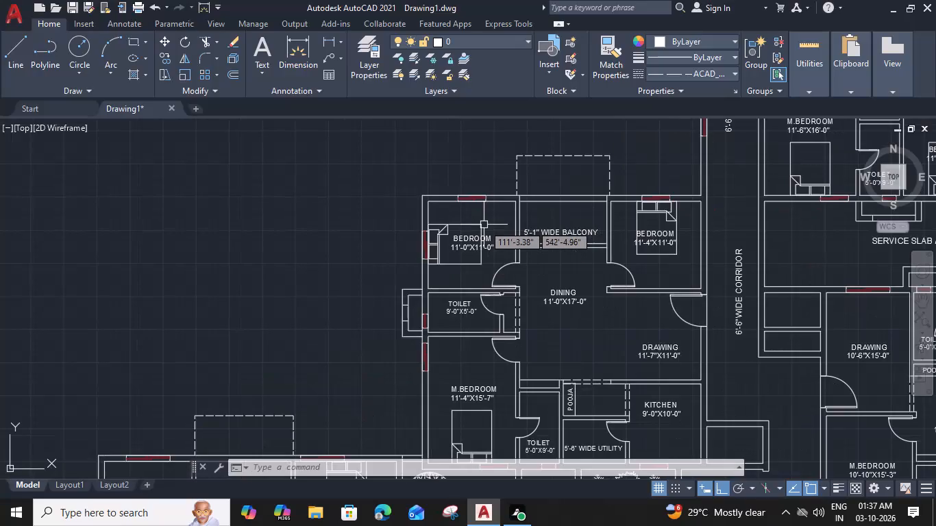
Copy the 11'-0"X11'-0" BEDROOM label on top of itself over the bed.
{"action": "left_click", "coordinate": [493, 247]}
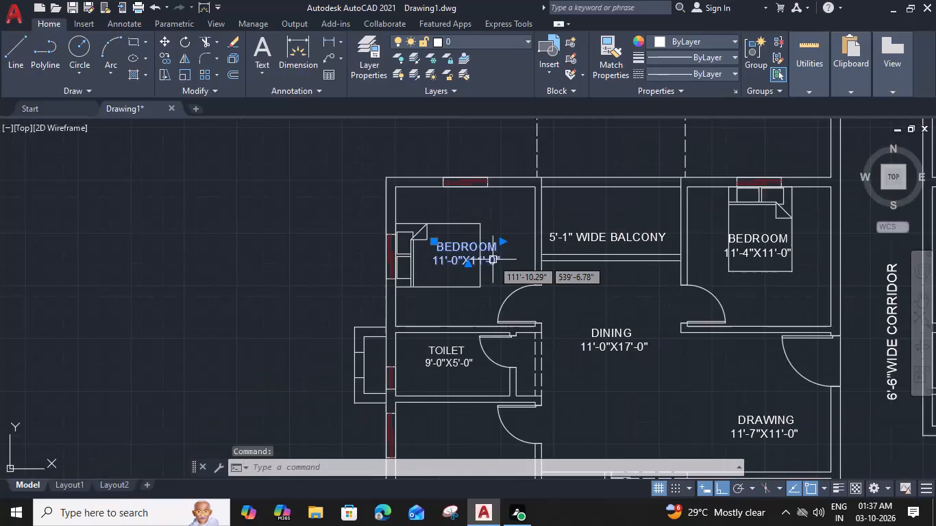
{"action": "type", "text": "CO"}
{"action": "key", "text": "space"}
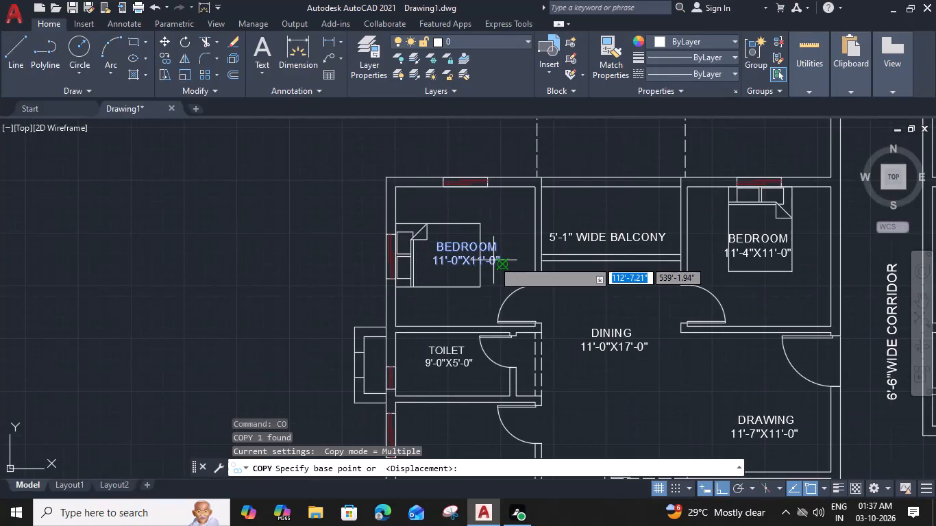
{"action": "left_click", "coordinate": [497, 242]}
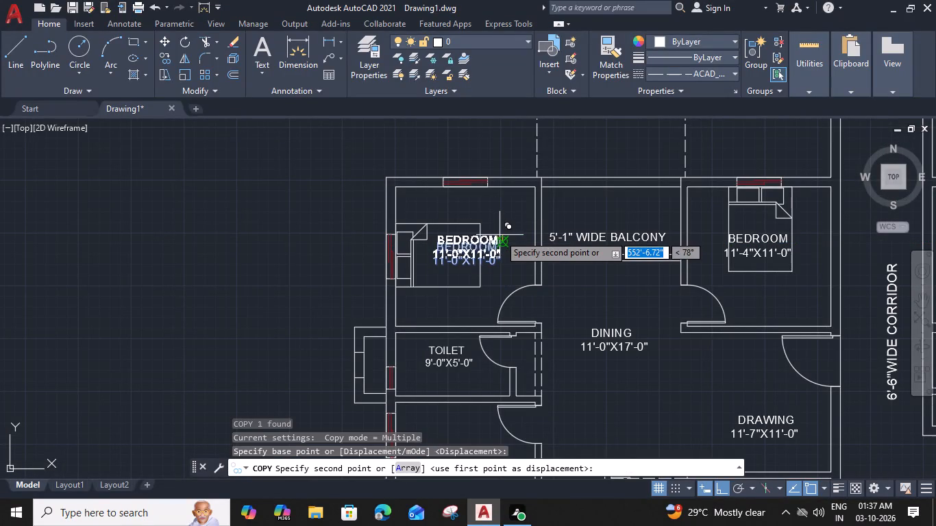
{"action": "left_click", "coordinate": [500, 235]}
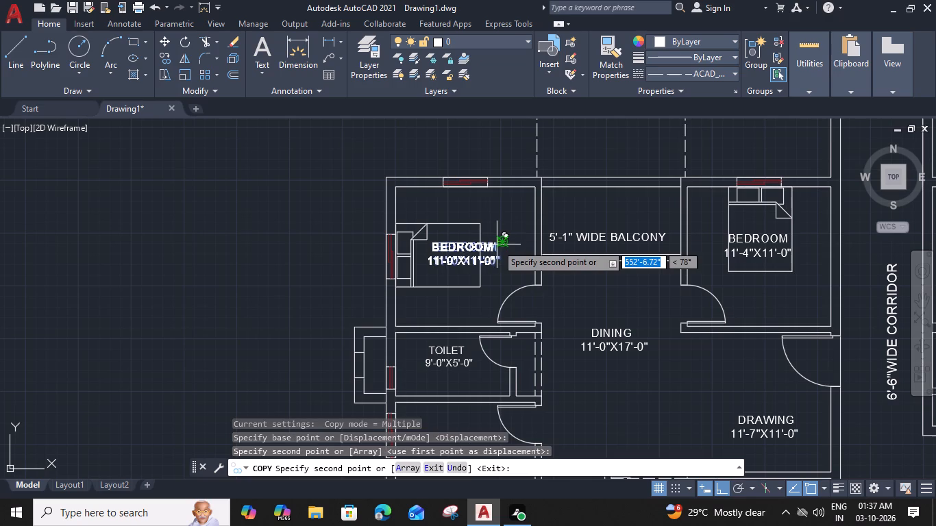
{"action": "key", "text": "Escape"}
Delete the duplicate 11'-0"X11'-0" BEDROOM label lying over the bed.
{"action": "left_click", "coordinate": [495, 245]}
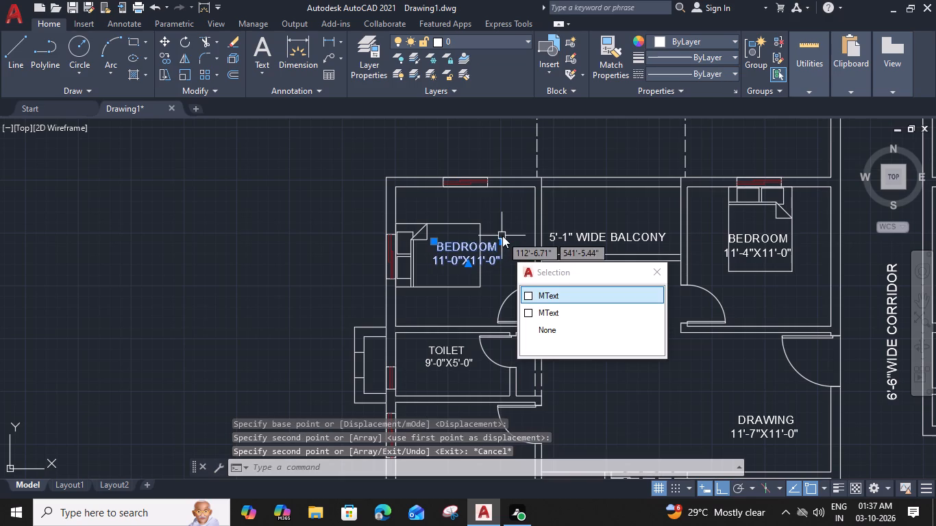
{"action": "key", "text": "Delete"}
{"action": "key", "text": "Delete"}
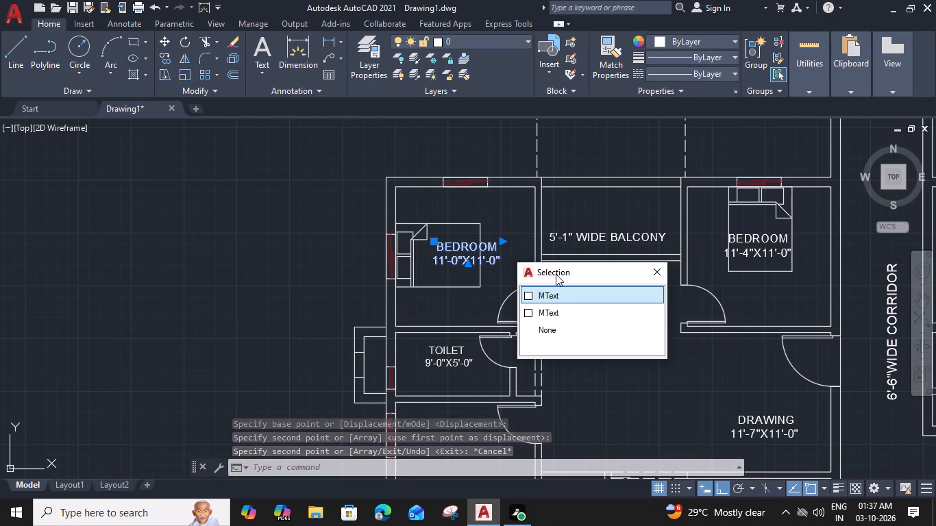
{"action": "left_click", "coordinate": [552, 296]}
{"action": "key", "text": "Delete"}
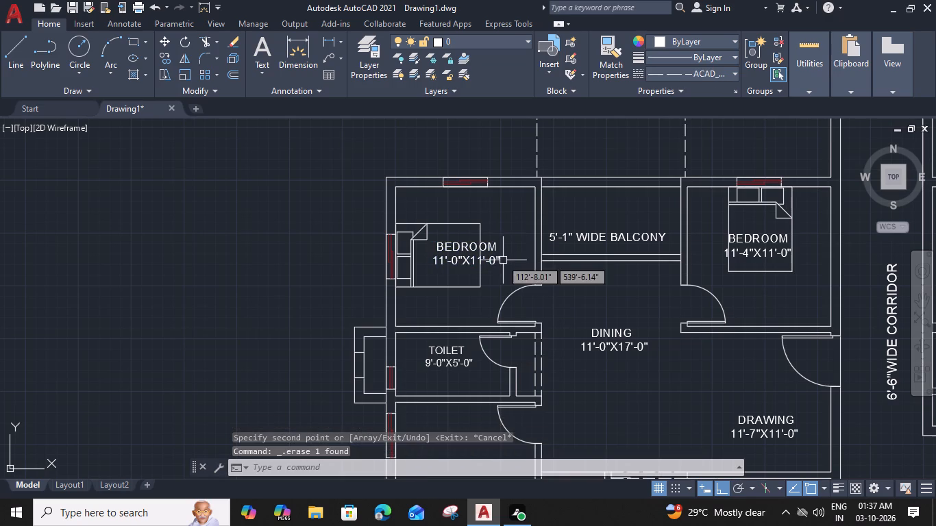
Rotate the 11'-0"X11'-0" BEDROOM label 90° about its upper right corner, so it reads vertically beyond the bed's foot.
{"action": "left_click", "coordinate": [499, 256]}
{"action": "type", "text": "RO"}
{"action": "key", "text": "space"}
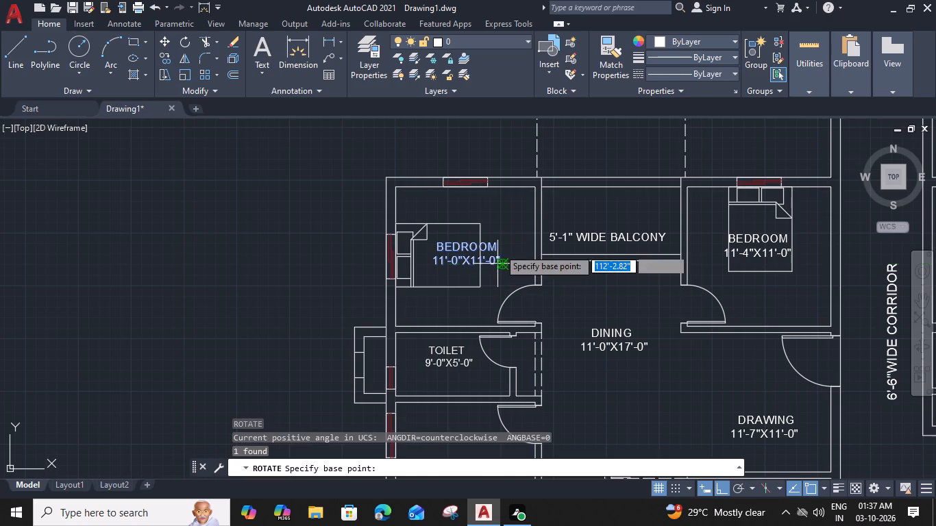
{"action": "left_click", "coordinate": [497, 242]}
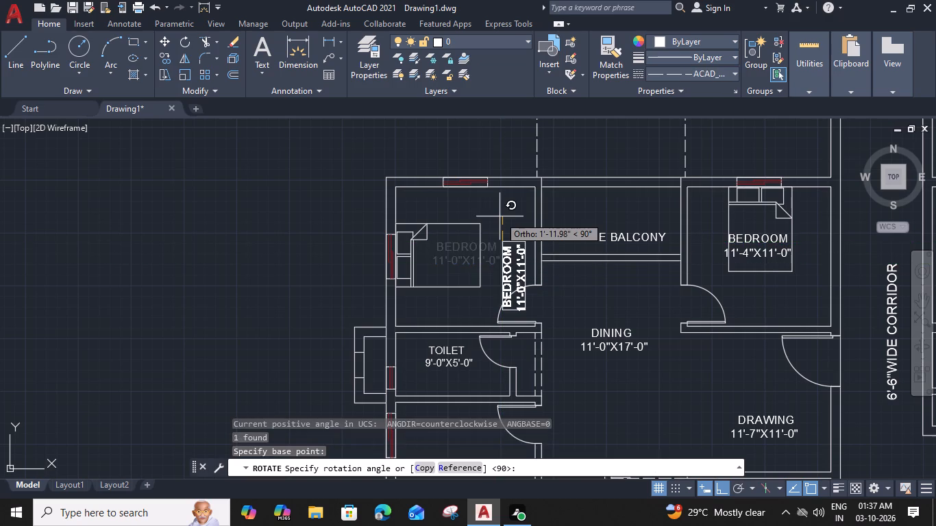
{"action": "scroll", "coordinate": [500, 216], "scroll_direction": "up", "scroll_amount": 3}
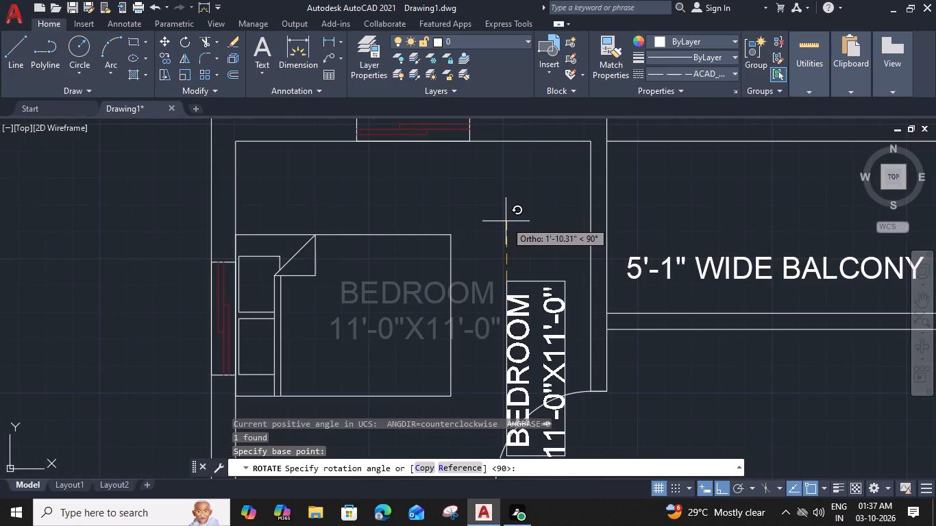
{"action": "left_click", "coordinate": [506, 221]}
Move the vertical 11'-0"X11'-0" BEDROOM label straight up until it is clear of the door swing.
{"action": "left_click", "coordinate": [511, 302]}
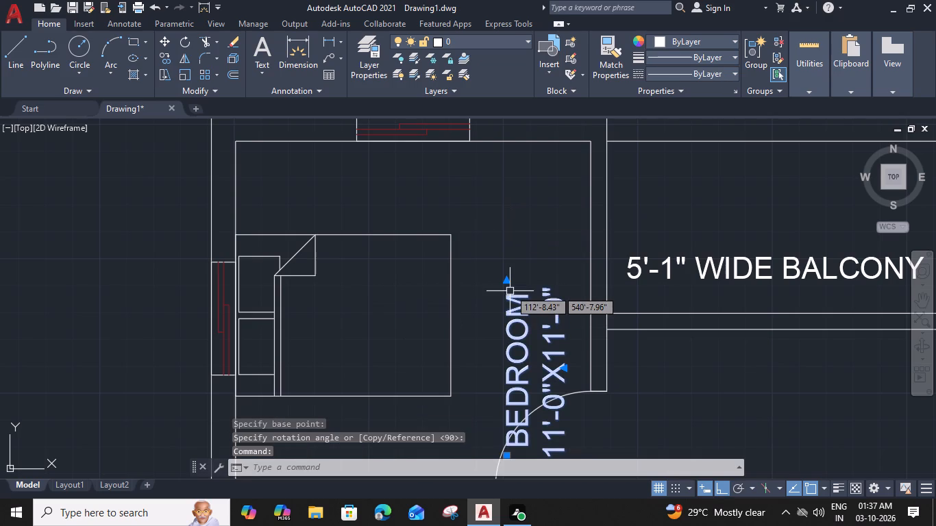
{"action": "type", "text": "M"}
{"action": "key", "text": "space"}
{"action": "left_click", "coordinate": [507, 298]}
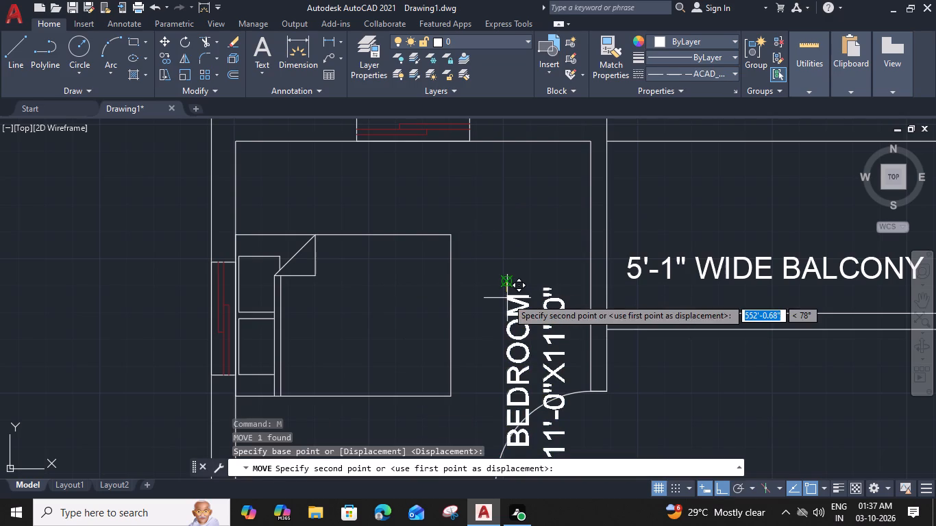
{"action": "left_click", "coordinate": [517, 207]}
Move the vertical 11'-0"X11'-0" BEDROOM label horizontally to the left, close to the bed's foot.
{"action": "left_click", "coordinate": [511, 227]}
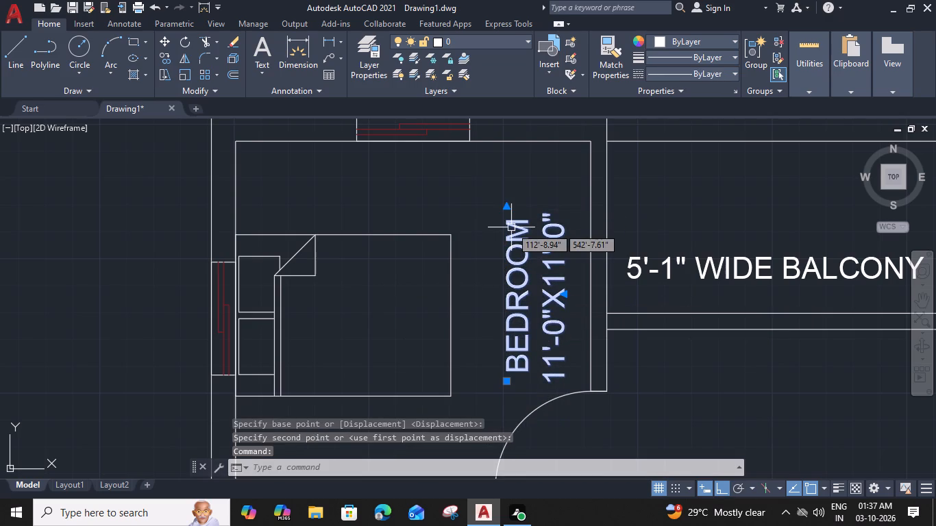
{"action": "type", "text": "M"}
{"action": "key", "text": "space"}
{"action": "left_click", "coordinate": [508, 223]}
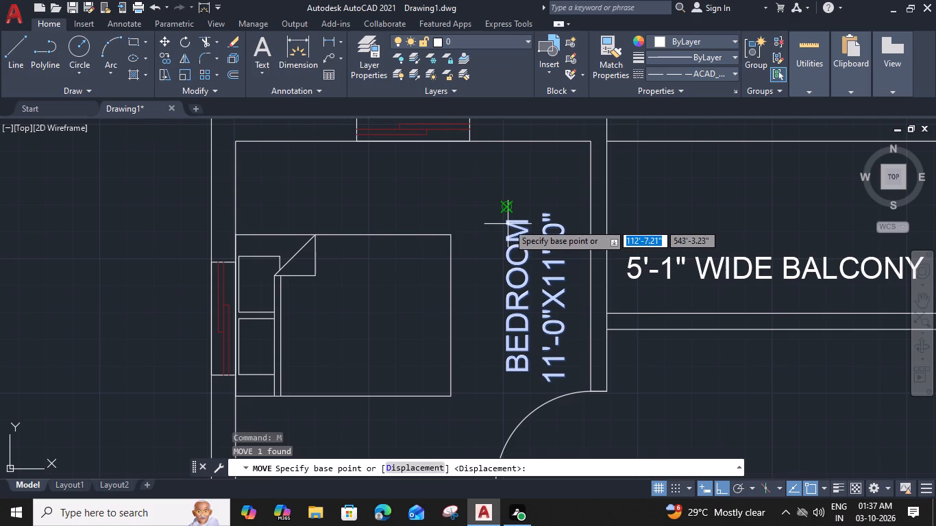
{"action": "left_click", "coordinate": [468, 225]}
Nudge the vertical 11'-0"X11'-0" BEDROOM label straight down so it lines up with the bed's foot edge.
{"action": "middle_click_drag", "start_coordinate": [476, 325], "coordinate": [480, 268]}
{"action": "scroll", "coordinate": [478, 315], "scroll_direction": "up", "scroll_amount": 1}
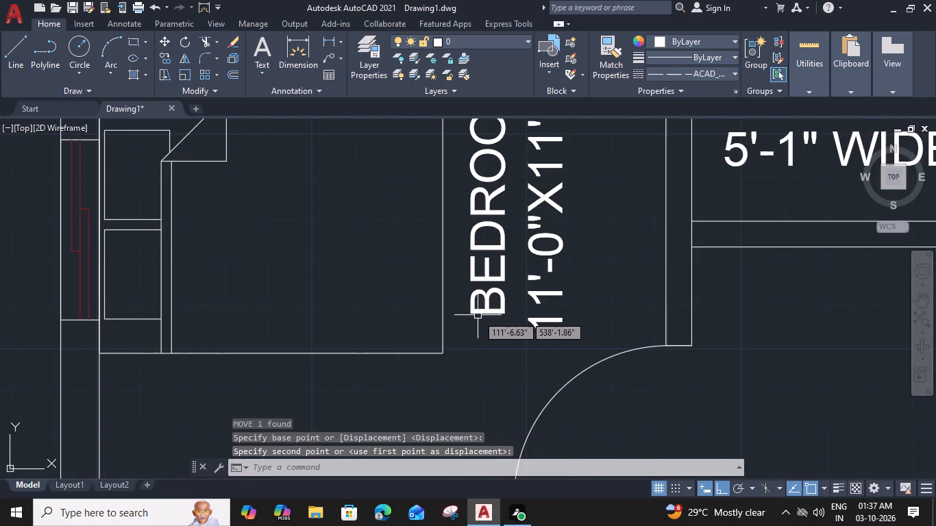
{"action": "left_click", "coordinate": [476, 311]}
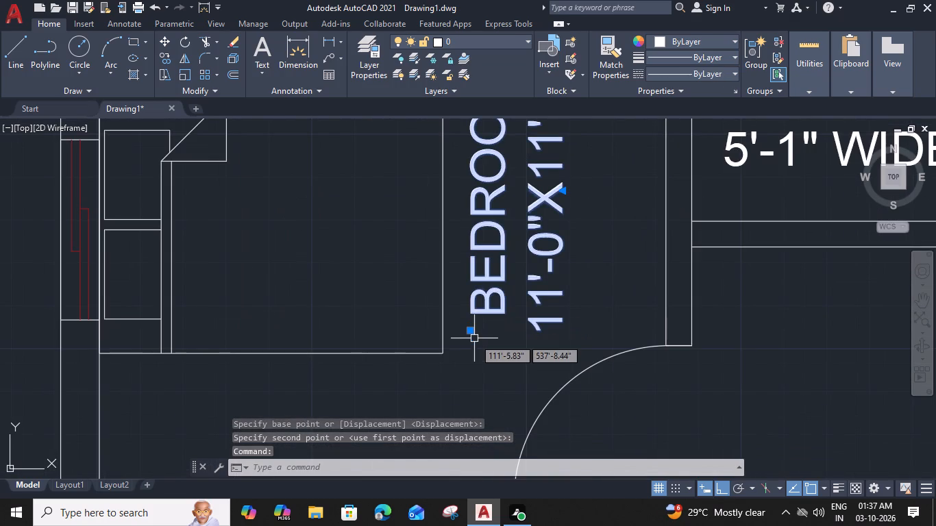
{"action": "type", "text": "M"}
{"action": "key", "text": "space"}
{"action": "left_click", "coordinate": [472, 313]}
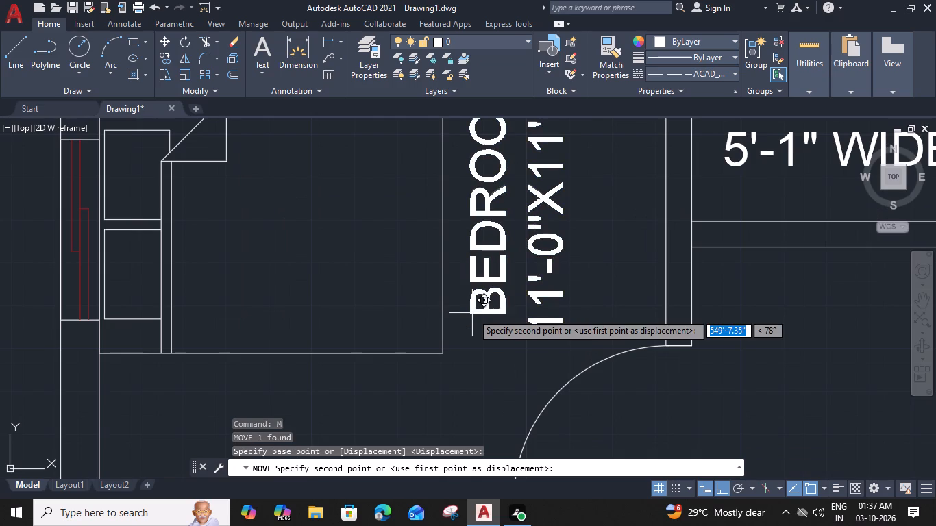
{"action": "left_click", "coordinate": [473, 344]}
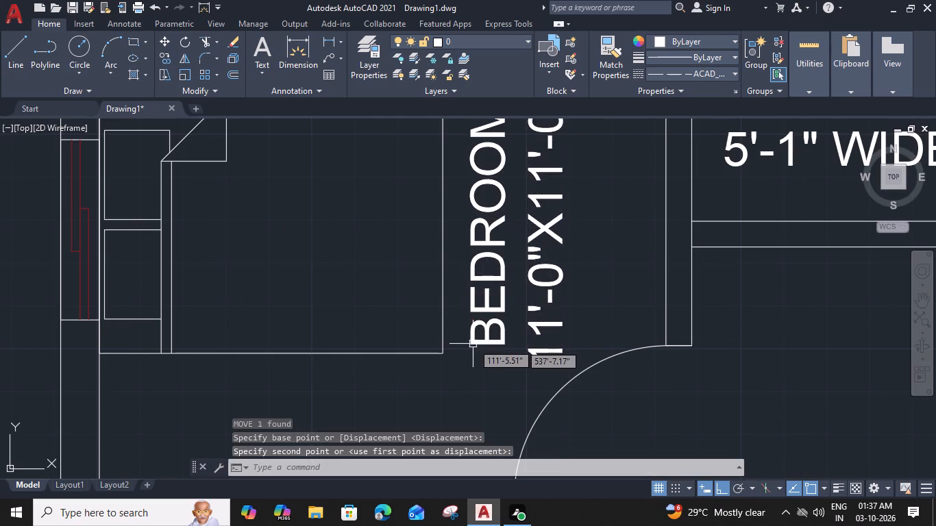
Move the 11'-4"X11'-0" BEDROOM label straight down about 3'-0" off the bed, placing it just below the bed's foot.
{"action": "scroll", "coordinate": [473, 343], "scroll_direction": "down", "scroll_amount": 3}
{"action": "middle_click_drag", "start_coordinate": [589, 327], "coordinate": [388, 310]}
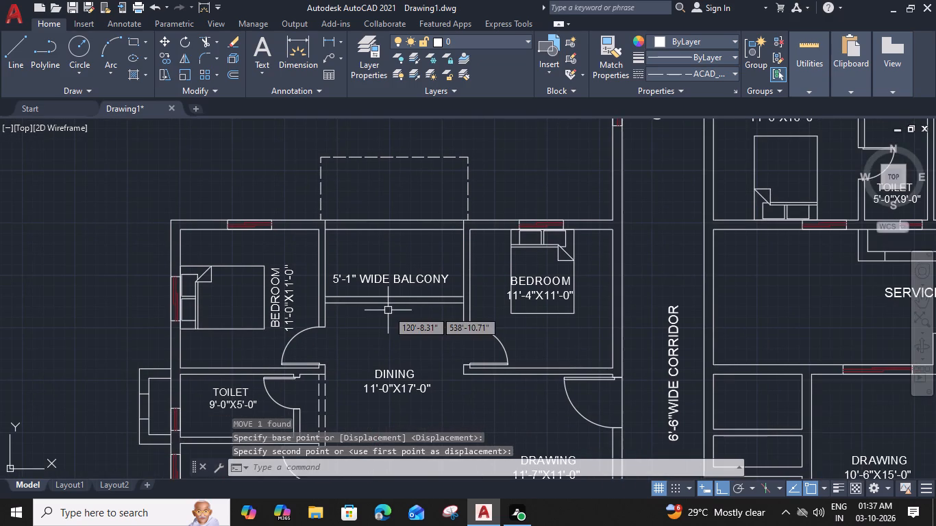
{"action": "left_click", "coordinate": [554, 299]}
{"action": "type", "text": "M"}
{"action": "key", "text": "space"}
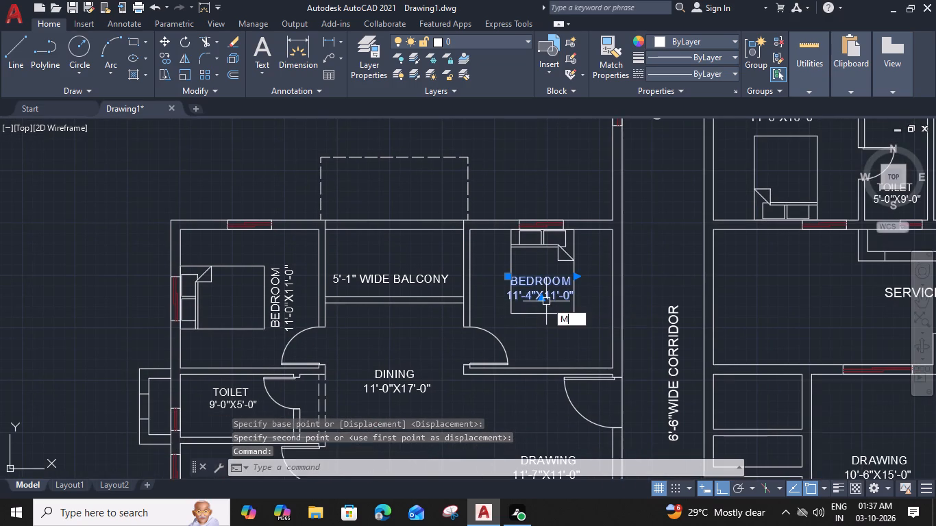
{"action": "scroll", "coordinate": [558, 301], "scroll_direction": "up", "scroll_amount": 2}
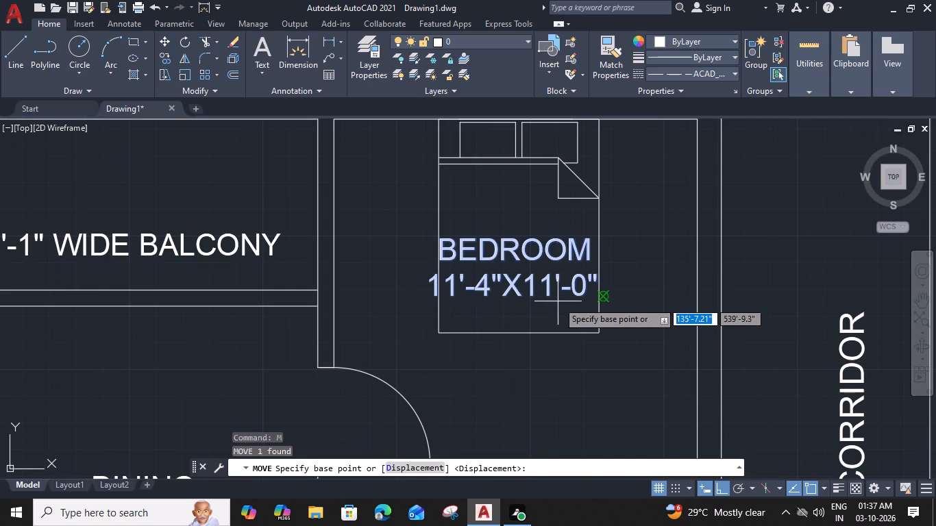
{"action": "left_click_drag", "start_coordinate": [580, 294], "coordinate": [582, 300]}
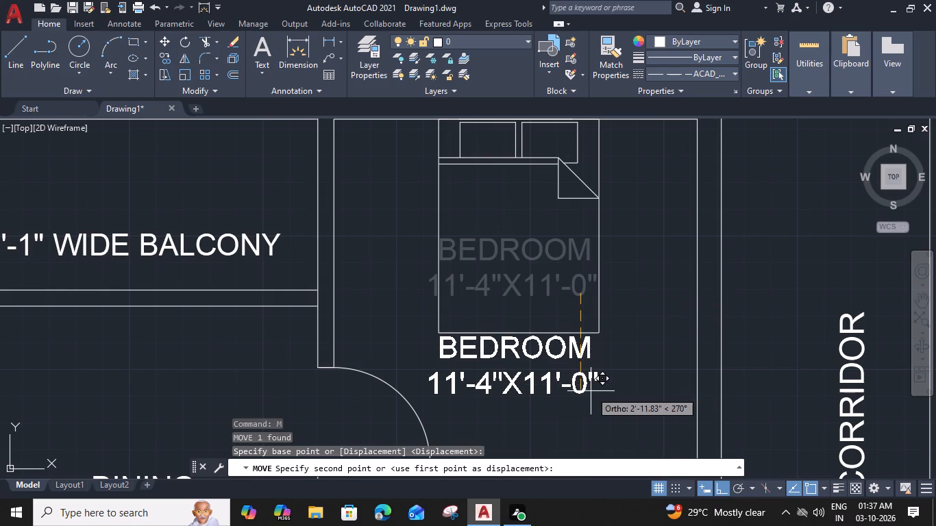
{"action": "left_click", "coordinate": [591, 397]}
Move the 11'-4"X12'-0" BEDROOM label straight up about 2'-10" off the bed, placing it just above the bed's foot.
{"action": "scroll", "coordinate": [591, 395], "scroll_direction": "down", "scroll_amount": 2}
{"action": "middle_click_drag", "start_coordinate": [587, 379], "coordinate": [587, 312]}
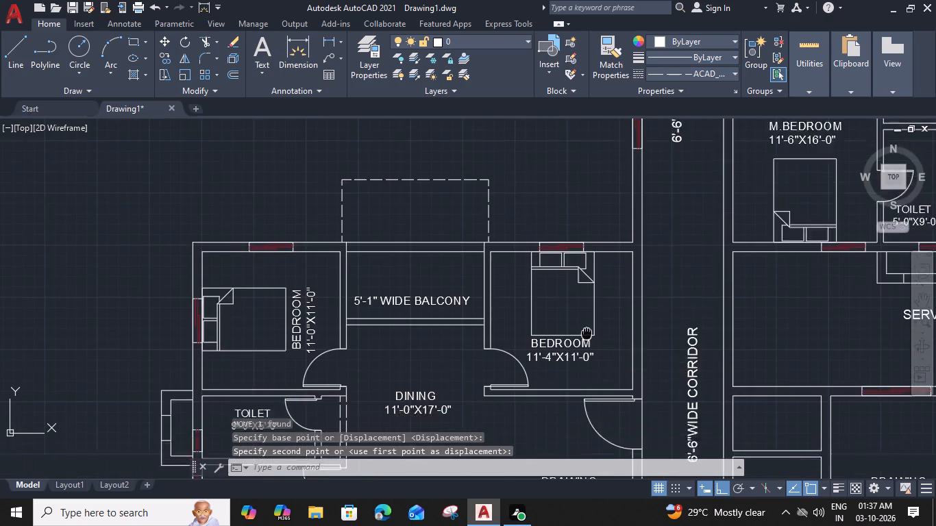
{"action": "middle_click_drag", "start_coordinate": [587, 312], "coordinate": [606, 205]}
{"action": "middle_click_drag", "start_coordinate": [602, 365], "coordinate": [619, 156]}
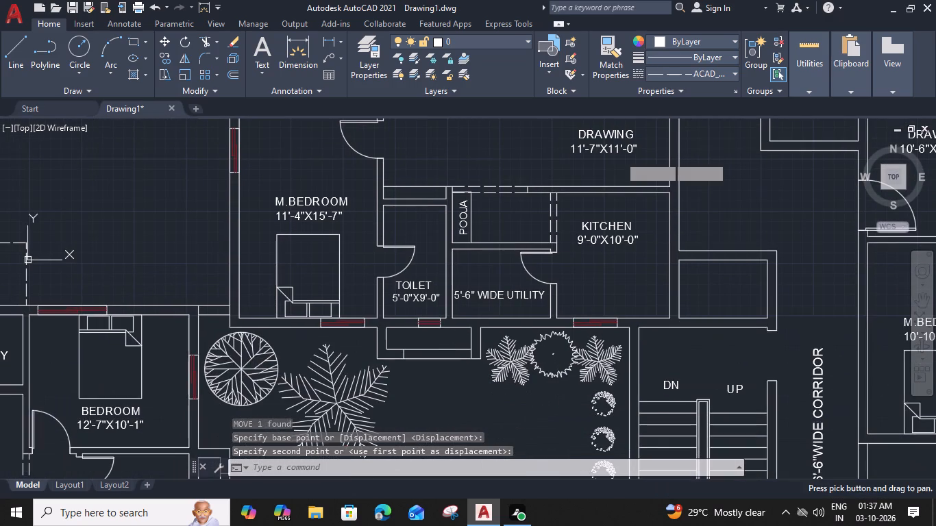
{"action": "scroll", "coordinate": [563, 319], "scroll_direction": "down", "scroll_amount": 1}
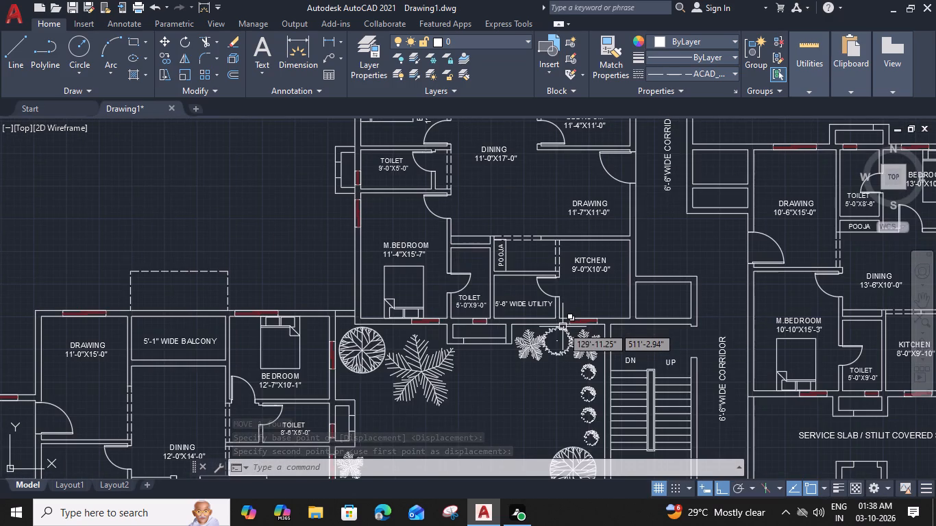
{"action": "middle_click_drag", "start_coordinate": [658, 282], "coordinate": [445, 468]}
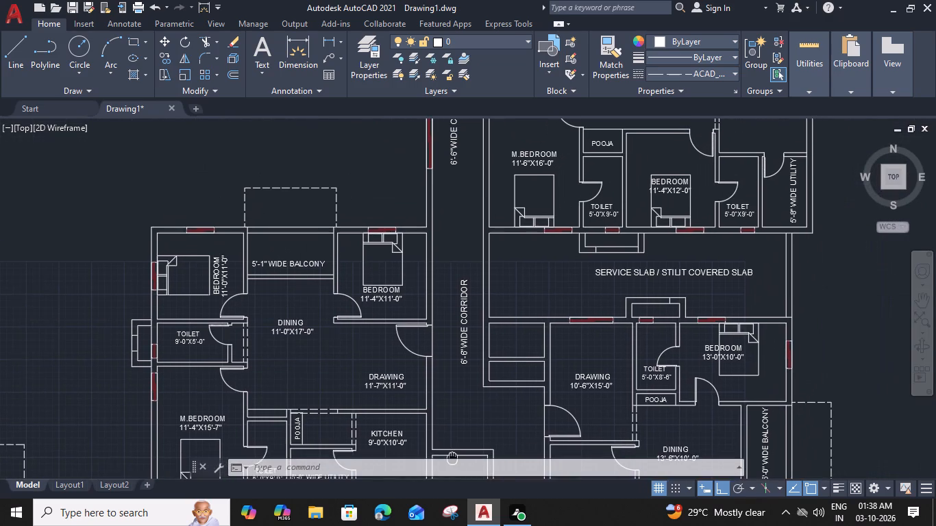
{"action": "middle_click_drag", "start_coordinate": [517, 288], "coordinate": [454, 474]}
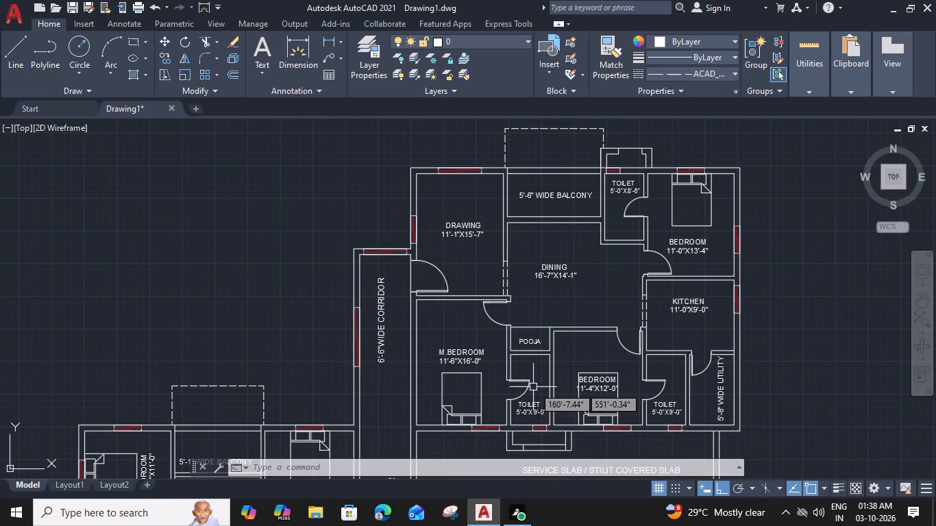
{"action": "scroll", "coordinate": [598, 399], "scroll_direction": "up", "scroll_amount": 2}
{"action": "left_click", "coordinate": [601, 376]}
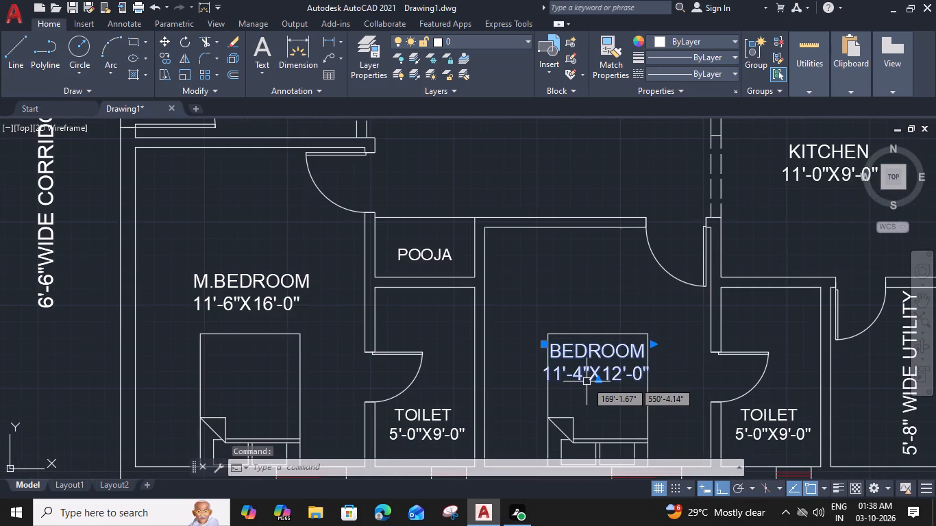
{"action": "key", "text": "m"}
{"action": "key", "text": "space"}
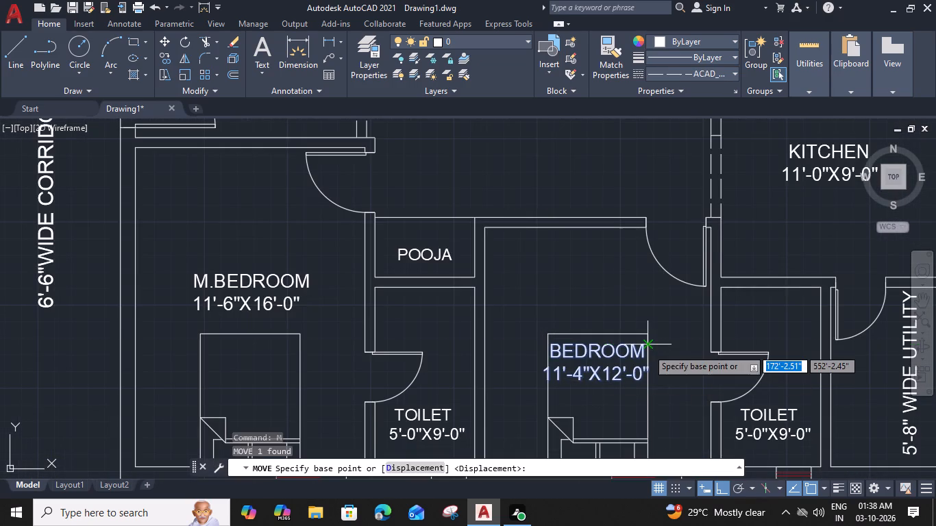
{"action": "left_click", "coordinate": [642, 349]}
{"action": "left_click", "coordinate": [649, 286]}
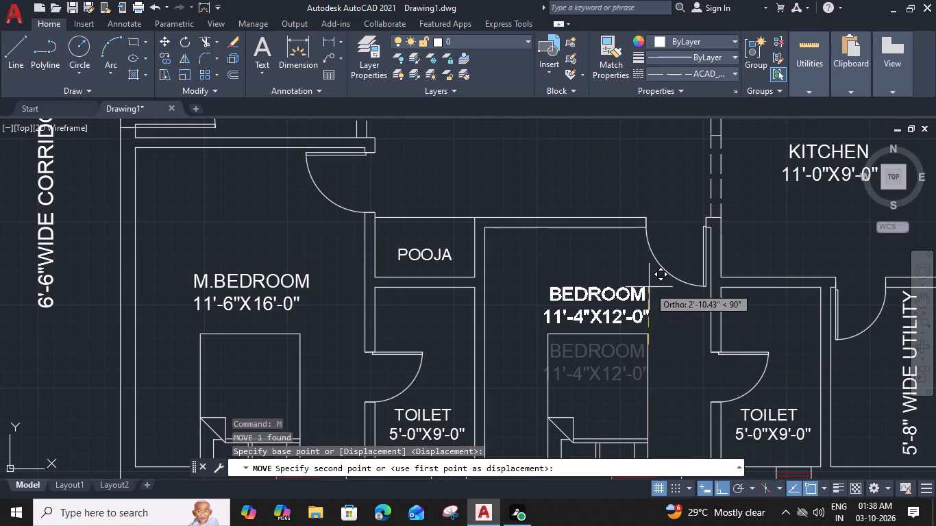
Nudge the 11'-0"X13'-4" BEDROOM label horizontally to the right beneath the bed's foot, farther from the door swing.
{"action": "scroll", "coordinate": [650, 291], "scroll_direction": "down", "scroll_amount": 2}
{"action": "middle_click_drag", "start_coordinate": [720, 242], "coordinate": [680, 270]}
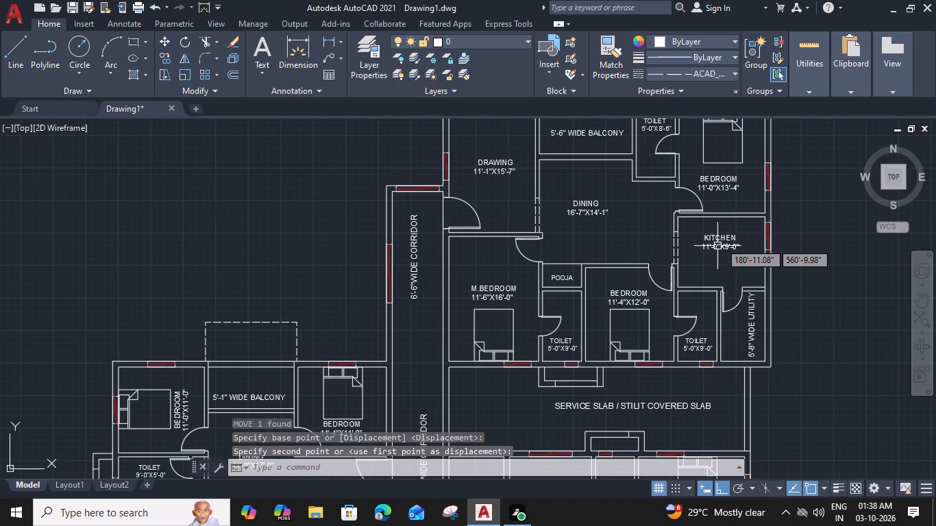
{"action": "middle_click_drag", "start_coordinate": [680, 270], "coordinate": [554, 359]}
{"action": "scroll", "coordinate": [574, 304], "scroll_direction": "up", "scroll_amount": 2}
{"action": "left_click", "coordinate": [565, 281]}
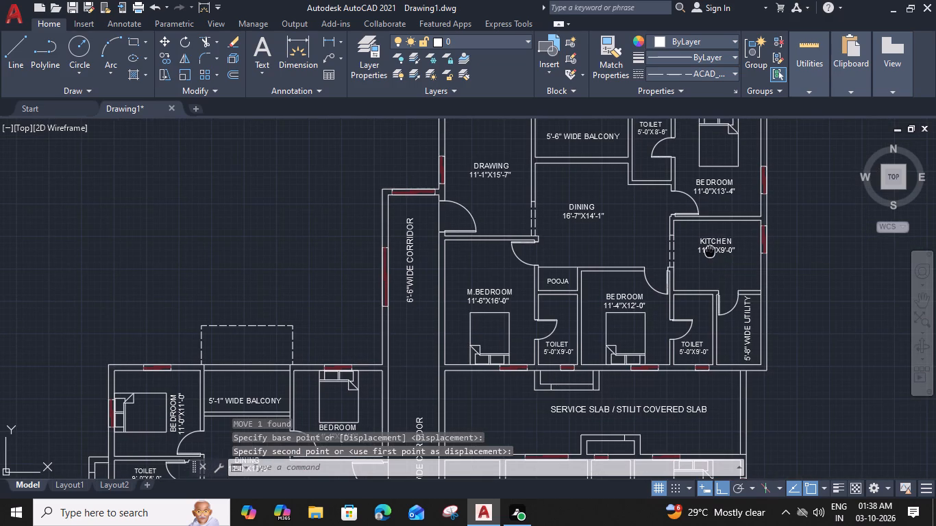
{"action": "type", "text": "M"}
{"action": "key", "text": "space"}
{"action": "left_click", "coordinate": [565, 281]}
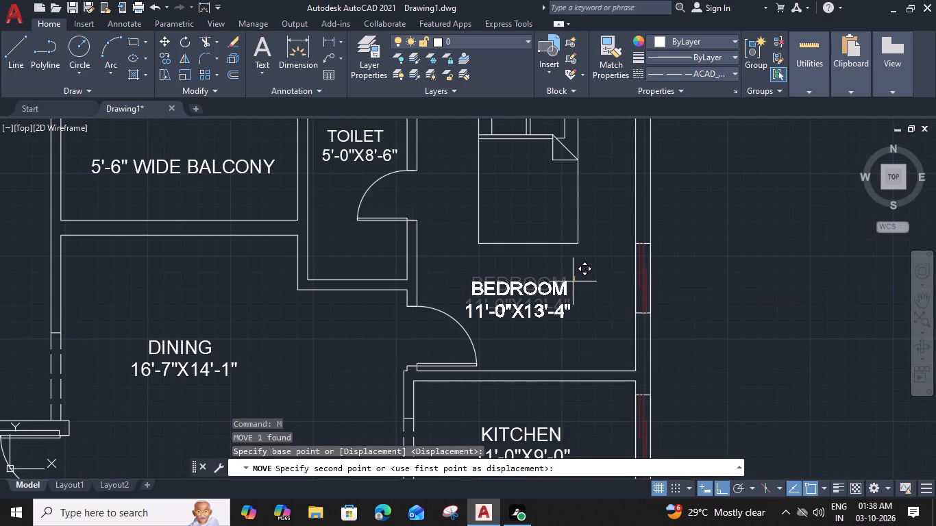
{"action": "left_click", "coordinate": [592, 281]}
Move the 11'-0"X13'-4" BEDROOM label straight up so it sits closer beneath the bed's foot.
{"action": "left_click", "coordinate": [579, 281]}
{"action": "type", "text": "M"}
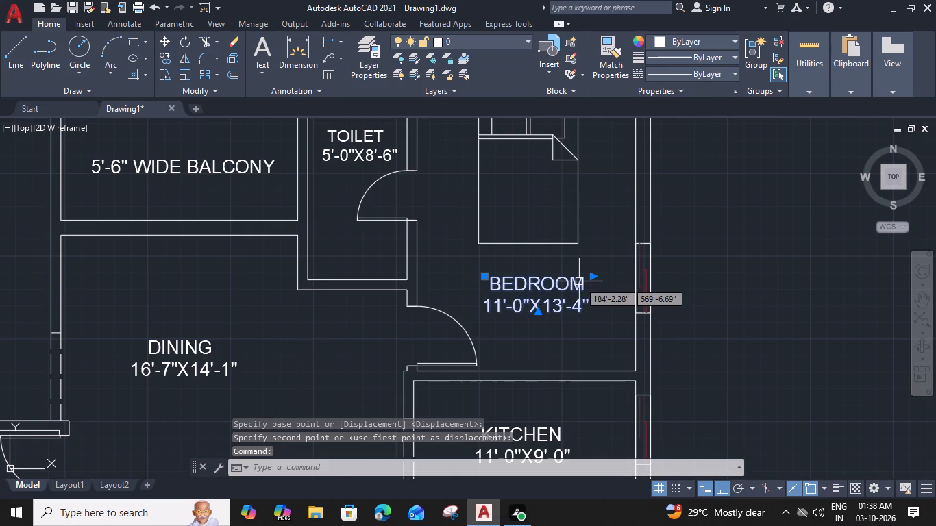
{"action": "key", "text": "space"}
{"action": "left_click", "coordinate": [584, 281]}
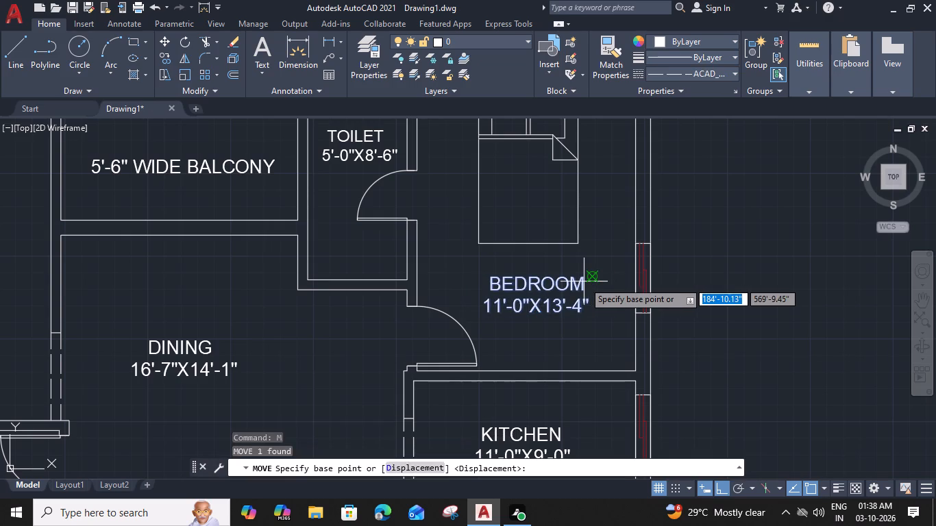
{"action": "left_click", "coordinate": [584, 257]}
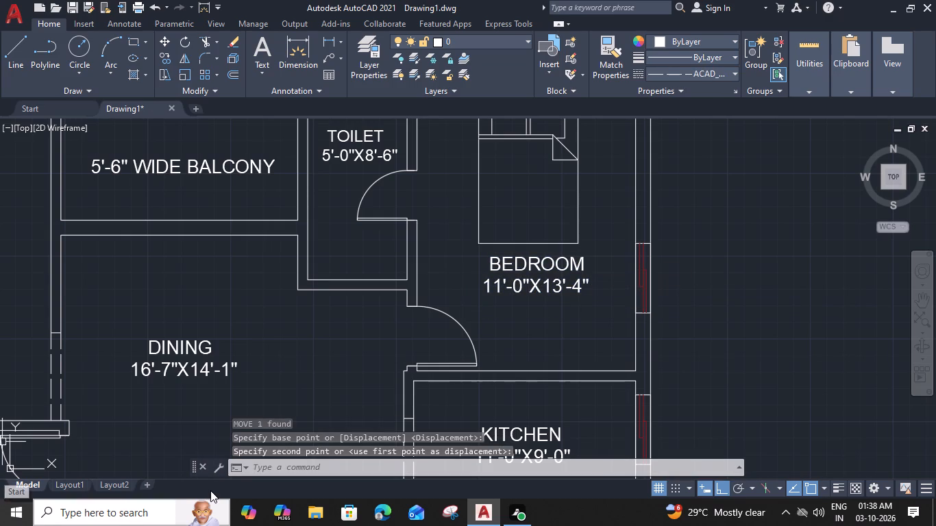
Move the 13'-0"X10'-0" BEDROOM label beside the 5'-0"X8'-6" toilet straight down off the bed, just below its foot.
{"action": "scroll", "coordinate": [508, 322], "scroll_direction": "down", "scroll_amount": 3}
{"action": "middle_click_drag", "start_coordinate": [515, 287], "coordinate": [507, 323]}
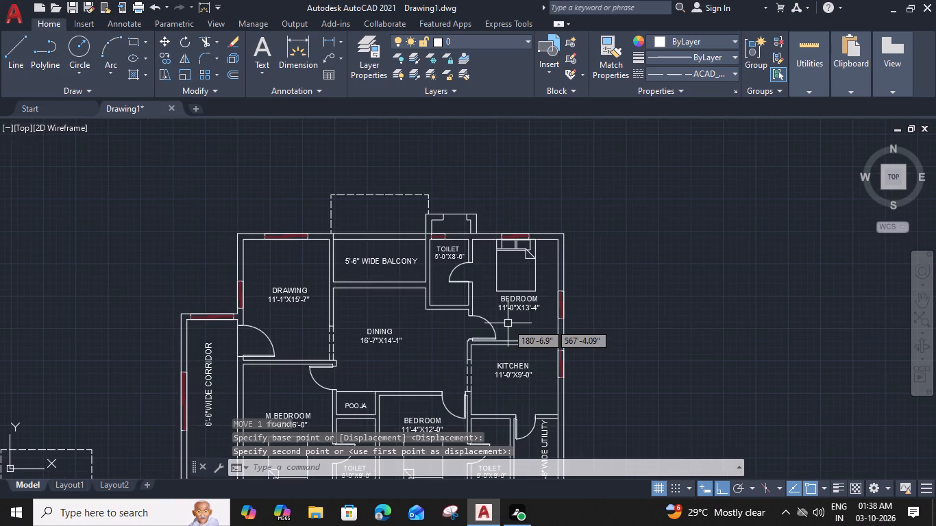
{"action": "middle_click_drag", "start_coordinate": [507, 323], "coordinate": [536, 113]}
{"action": "middle_click_drag", "start_coordinate": [480, 322], "coordinate": [493, 284]}
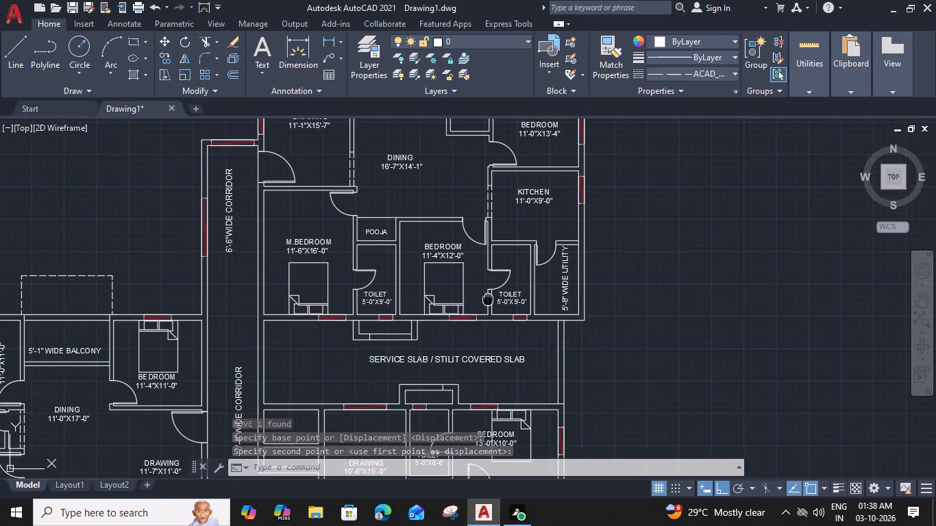
{"action": "middle_click_drag", "start_coordinate": [493, 284], "coordinate": [545, 147]}
{"action": "scroll", "coordinate": [561, 266], "scroll_direction": "up", "scroll_amount": 2}
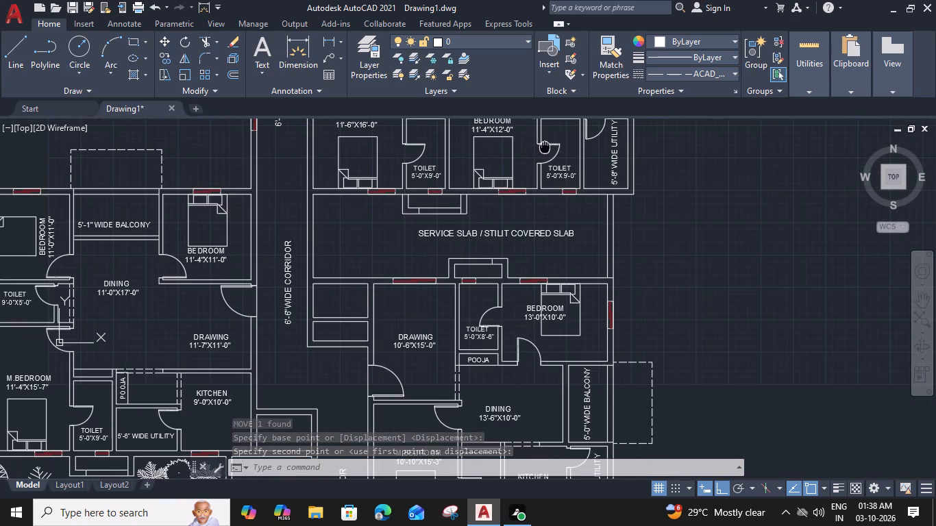
{"action": "left_click", "coordinate": [573, 271]}
{"action": "type", "text": "M"}
{"action": "key", "text": "space"}
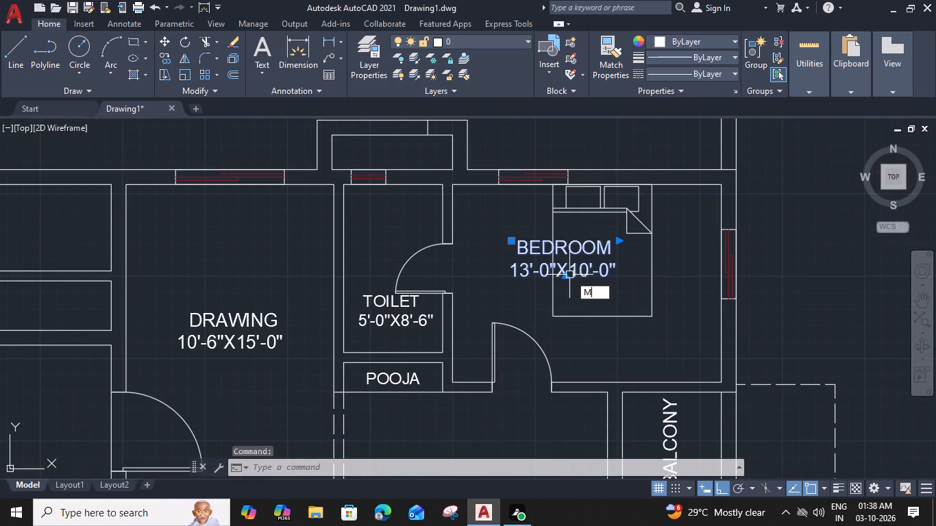
{"action": "left_click", "coordinate": [611, 275]}
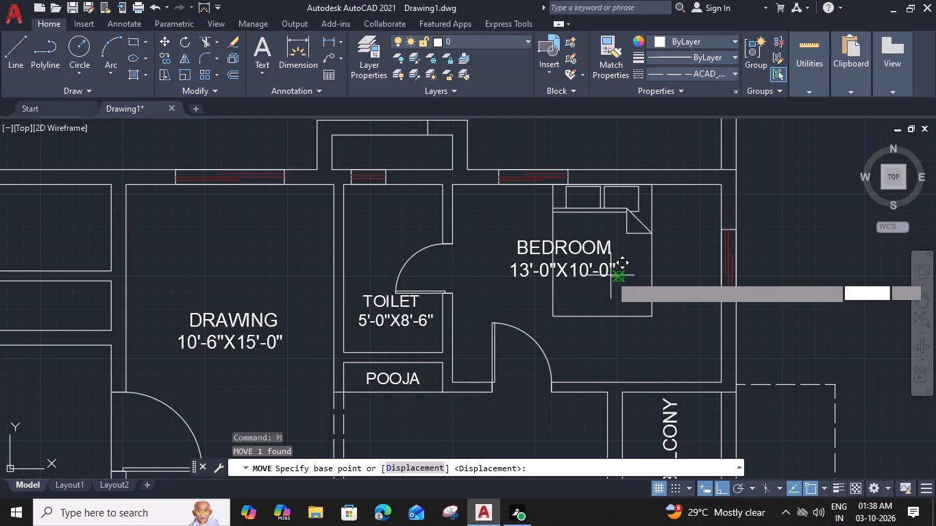
{"action": "left_click", "coordinate": [619, 360]}
Move that 13'-0"X10'-0" BEDROOM label horizontally to the right, clear of the door swing and centred beneath the bed.
{"action": "left_click", "coordinate": [612, 357]}
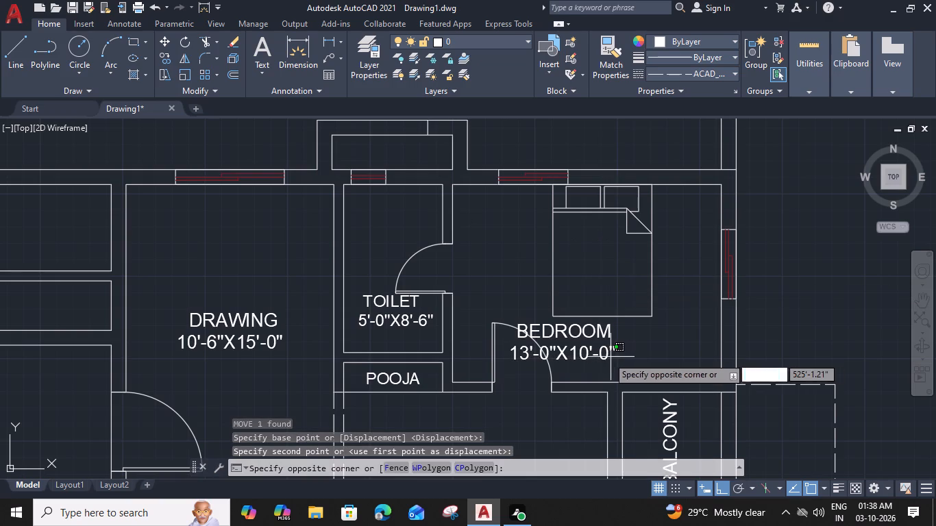
{"action": "left_click", "coordinate": [594, 360]}
{"action": "type", "text": "M"}
{"action": "key", "text": "space"}
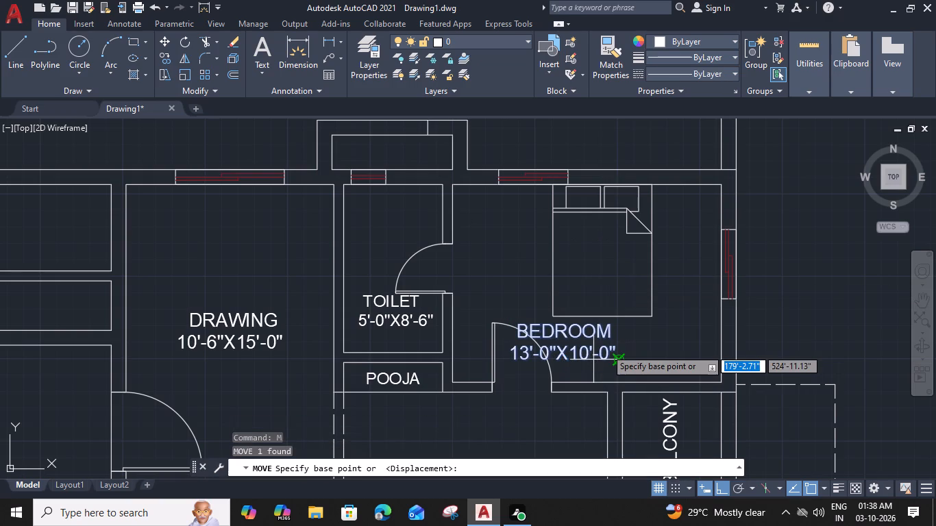
{"action": "left_click", "coordinate": [612, 329]}
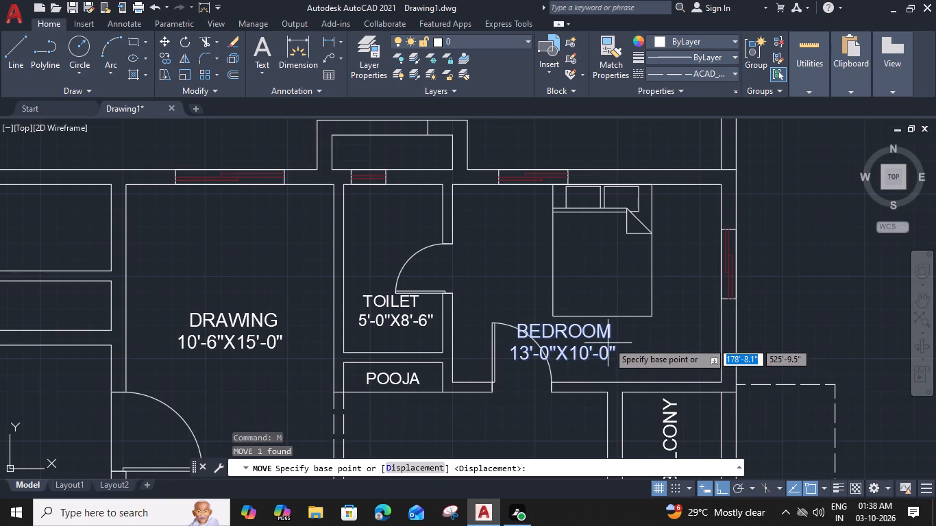
{"action": "left_click", "coordinate": [657, 329]}
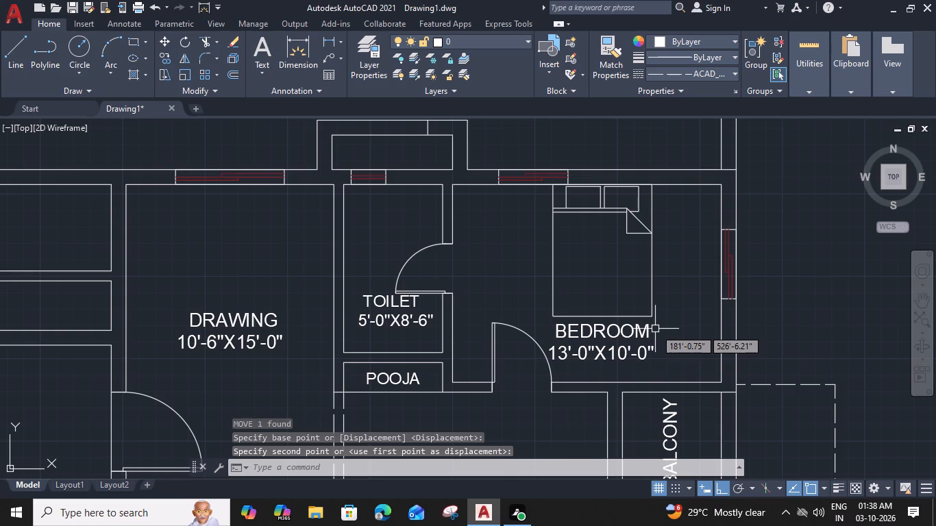
In the flat below the service slab, move the 13'-0"X10'-0" BEDROOM label straight down off the bed, just below its foot.
{"action": "scroll", "coordinate": [502, 345], "scroll_direction": "down", "scroll_amount": 2}
{"action": "middle_click_drag", "start_coordinate": [502, 345], "coordinate": [516, 220]}
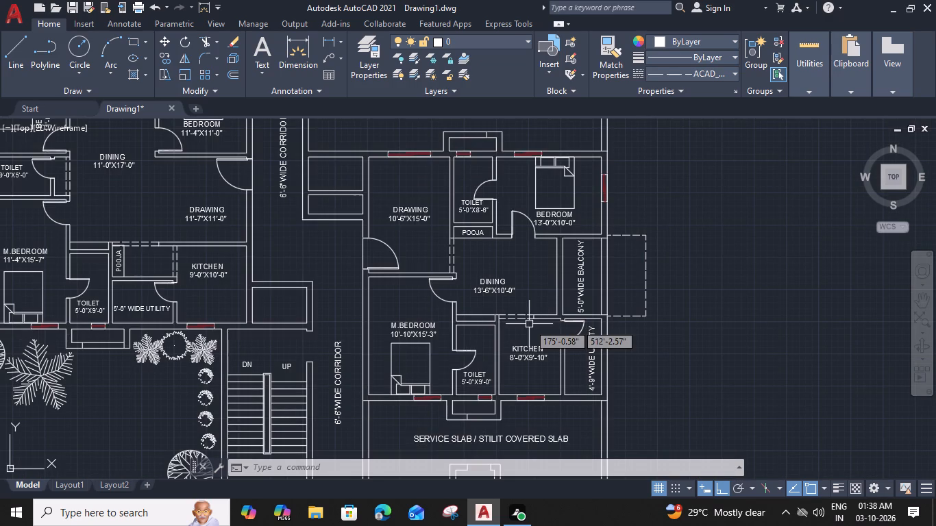
{"action": "middle_click_drag", "start_coordinate": [536, 341], "coordinate": [552, 234]}
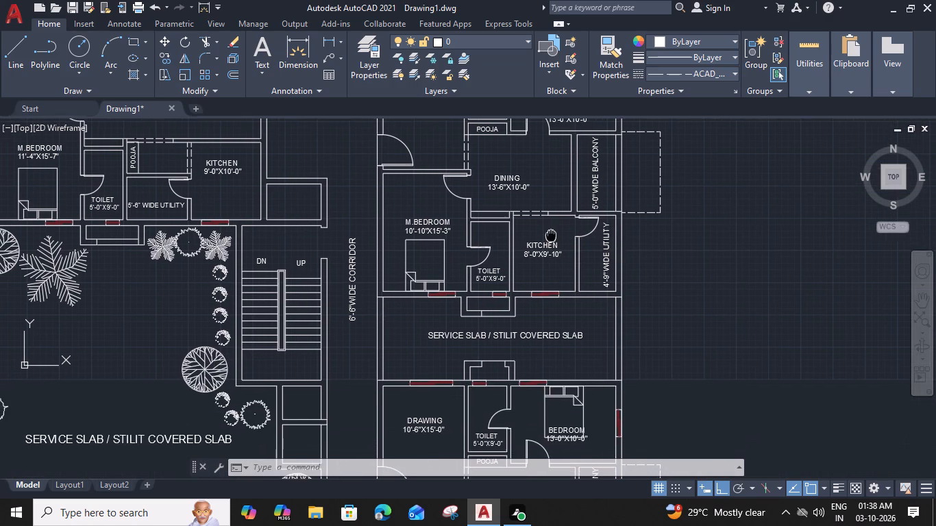
{"action": "middle_click_drag", "start_coordinate": [546, 339], "coordinate": [546, 206]}
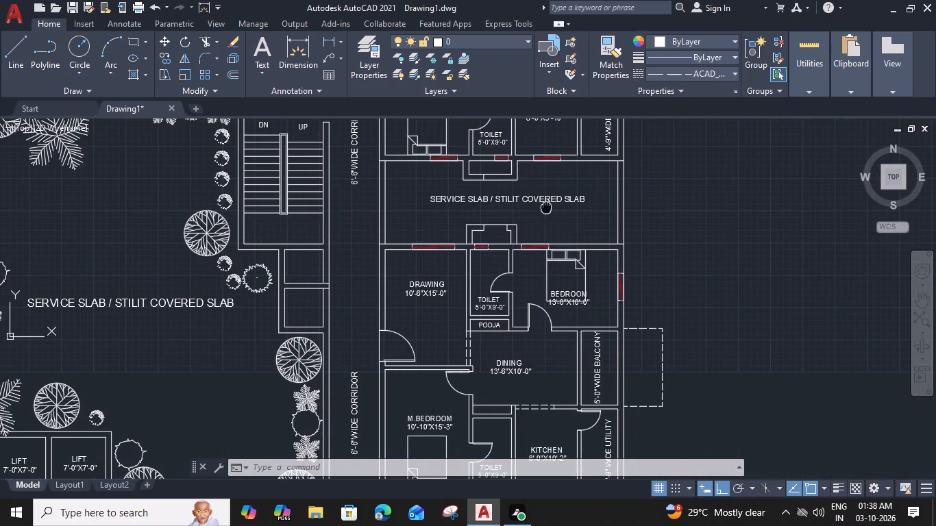
{"action": "scroll", "coordinate": [572, 308], "scroll_direction": "up", "scroll_amount": 2}
{"action": "left_click", "coordinate": [589, 298]}
{"action": "type", "text": "M"}
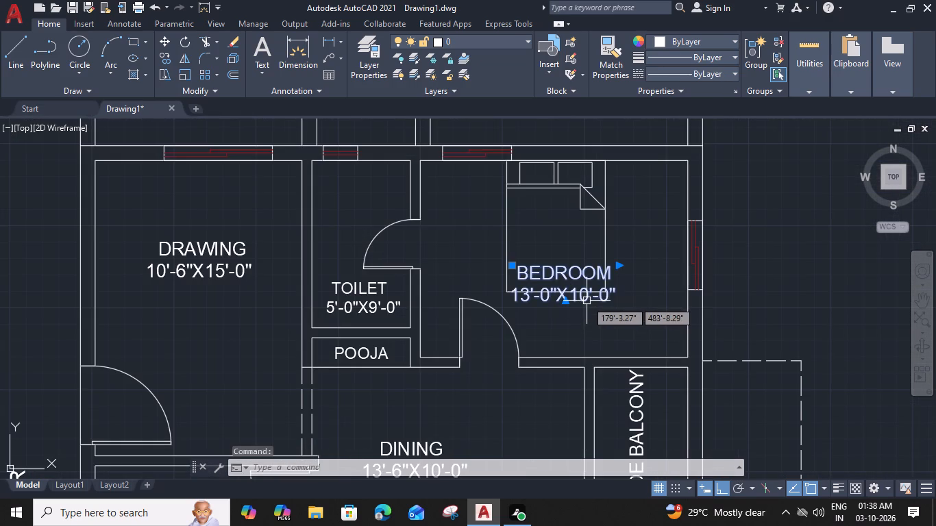
{"action": "key", "text": "space"}
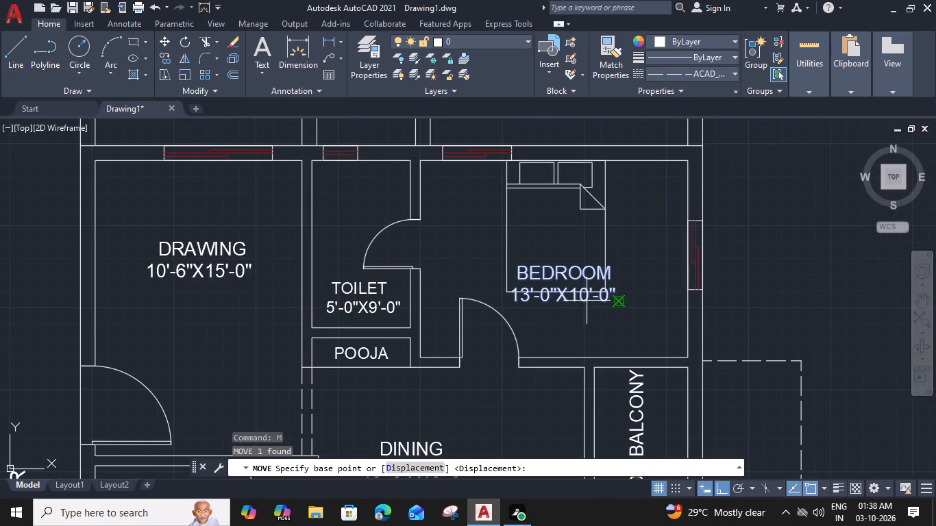
{"action": "left_click", "coordinate": [617, 301]}
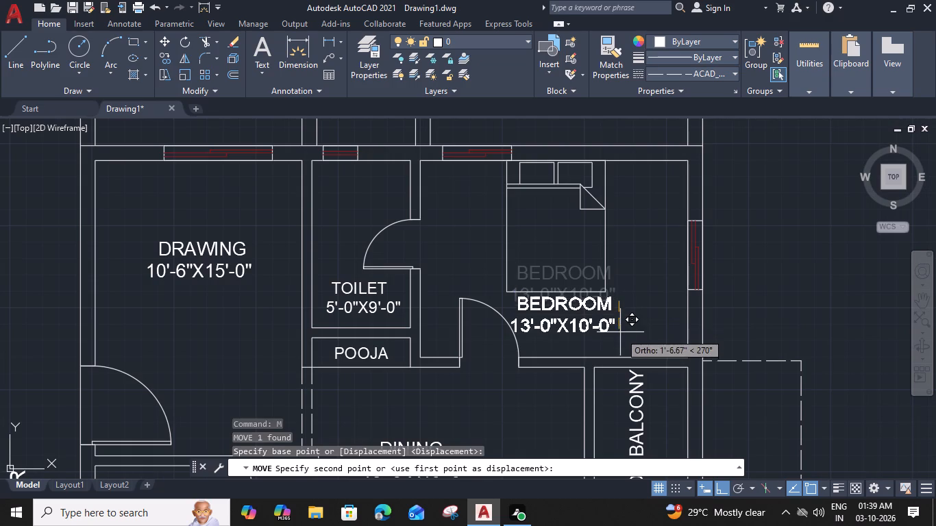
{"action": "left_click", "coordinate": [620, 335]}
Move the 13'-0"X10'-0" BEDROOM label above the 8'-0"X5'-0" toilet straight down about 2'-6", placing it below the bed's foot.
{"action": "scroll", "coordinate": [620, 334], "scroll_direction": "down", "scroll_amount": 2}
{"action": "middle_click_drag", "start_coordinate": [604, 354], "coordinate": [605, 271]}
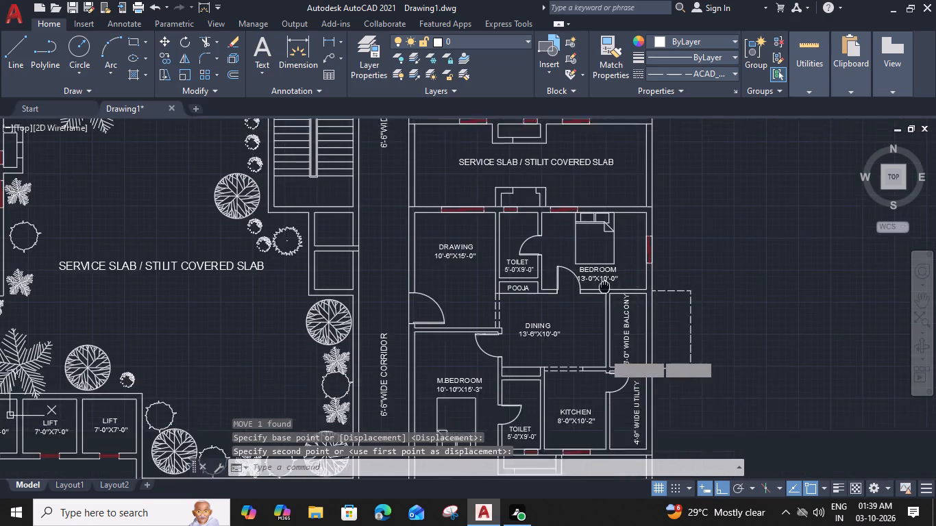
{"action": "middle_click_drag", "start_coordinate": [605, 271], "coordinate": [613, 173]}
{"action": "middle_click_drag", "start_coordinate": [586, 327], "coordinate": [608, 105]}
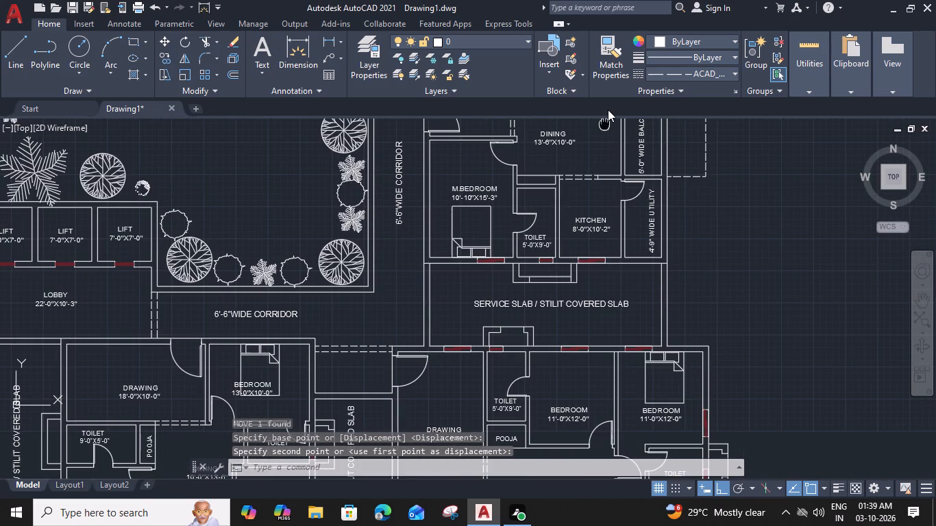
{"action": "middle_click_drag", "start_coordinate": [650, 256], "coordinate": [656, 184]}
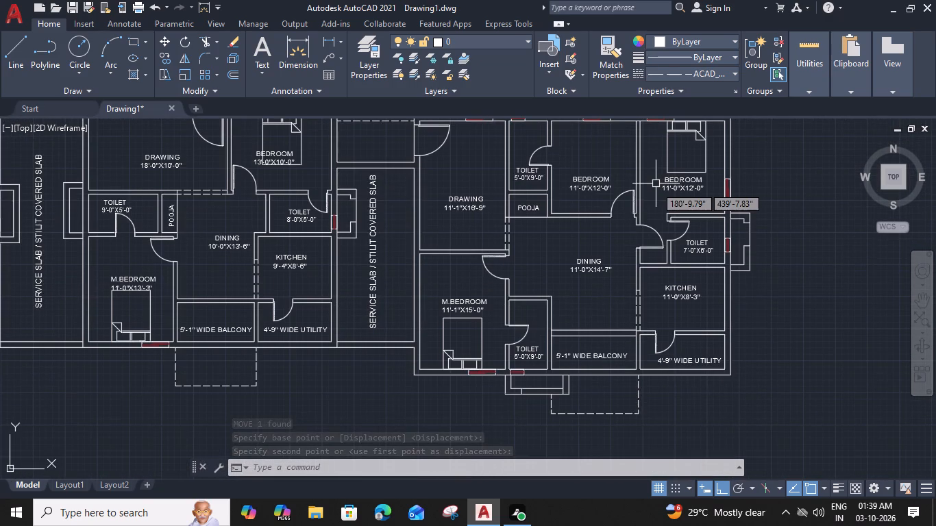
{"action": "middle_click_drag", "start_coordinate": [457, 315], "coordinate": [680, 366]}
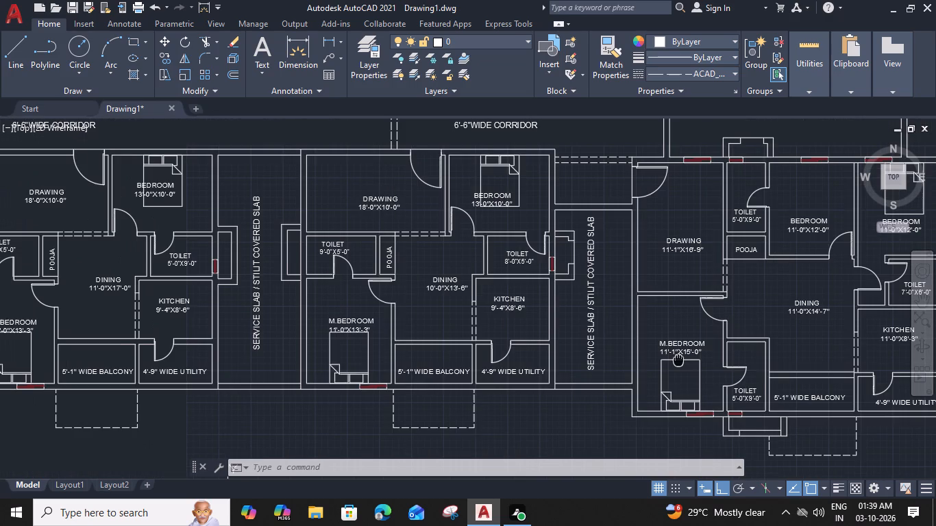
{"action": "scroll", "coordinate": [503, 201], "scroll_direction": "up", "scroll_amount": 2}
{"action": "left_click", "coordinate": [518, 206]}
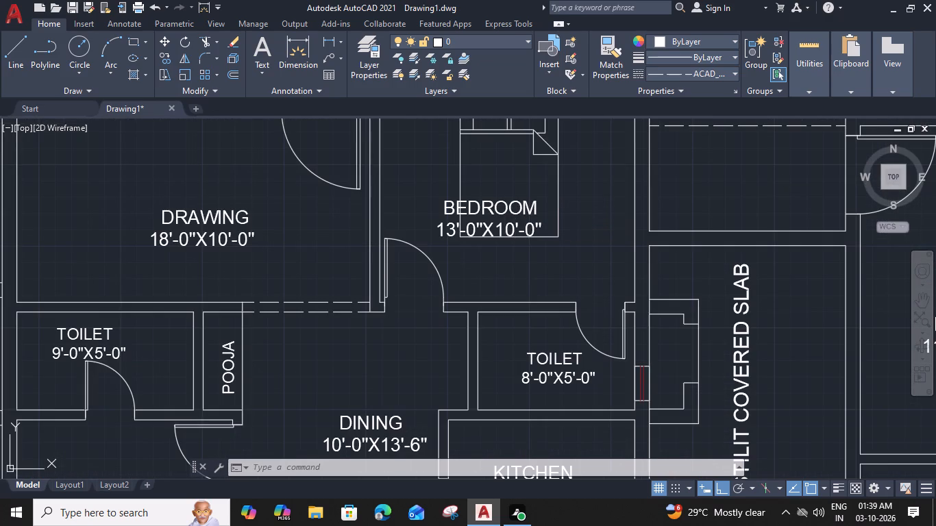
{"action": "type", "text": "M"}
{"action": "key", "text": "space"}
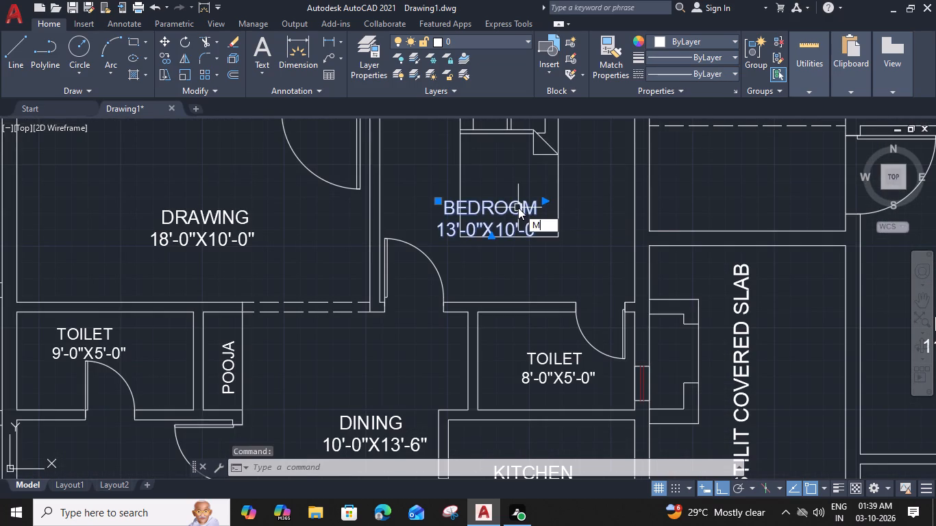
{"action": "left_click", "coordinate": [537, 214]}
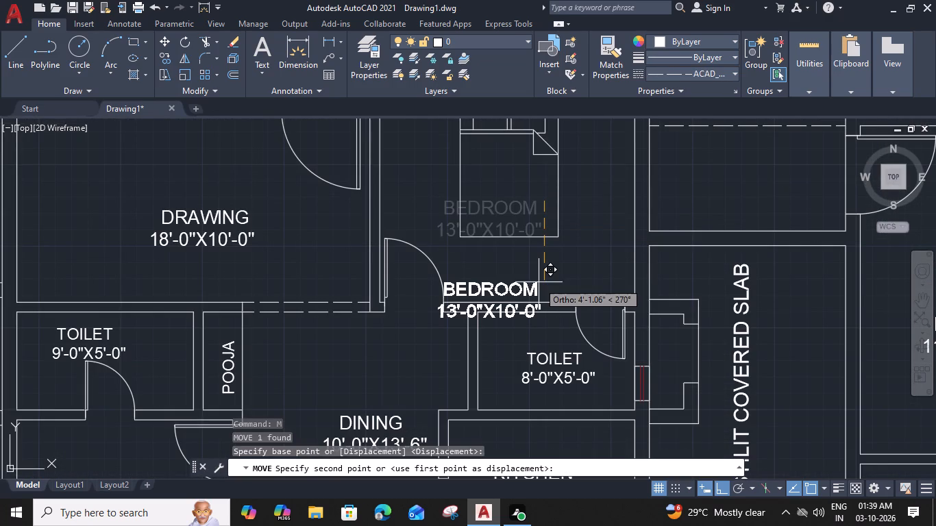
{"action": "left_click", "coordinate": [545, 251]}
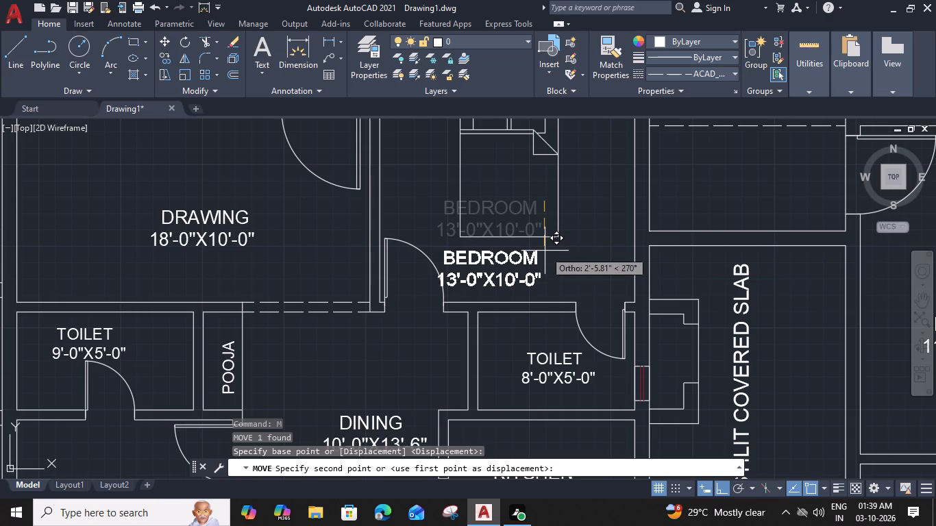
Move that 13'-0"X10'-0" BEDROOM label horizontally to the right, clear of the door swing and centred beneath the bed.
{"action": "left_click", "coordinate": [539, 258]}
{"action": "type", "text": "M"}
{"action": "key", "text": "space"}
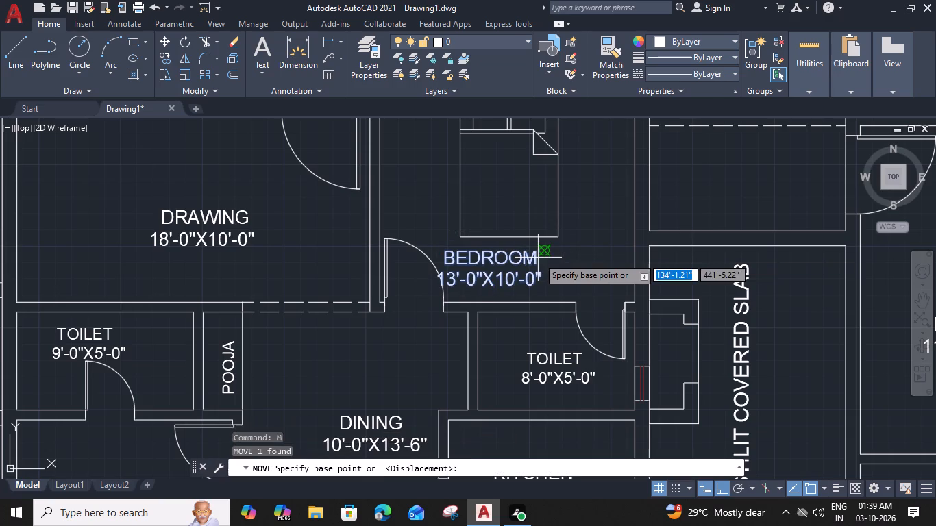
{"action": "left_click", "coordinate": [538, 258]}
{"action": "left_click", "coordinate": [565, 253]}
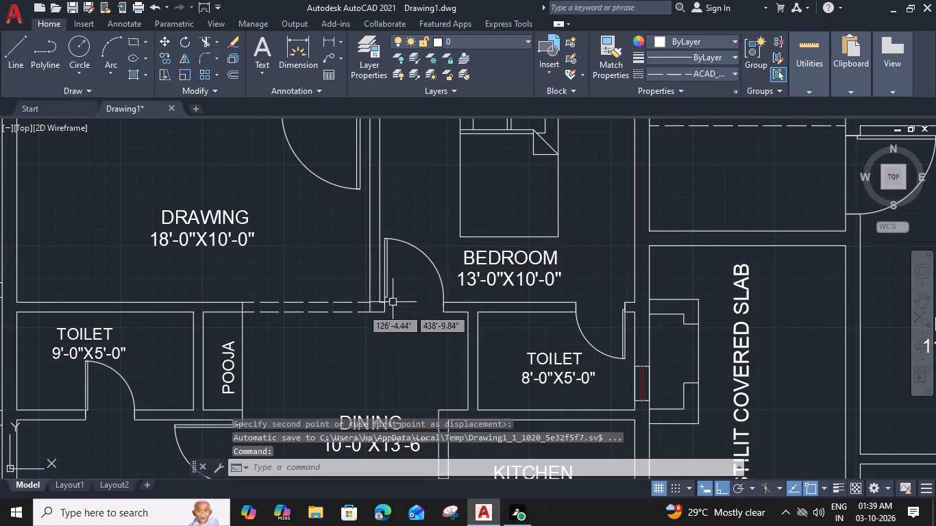
In the flat with the 10'-0"X13'-6" dining, move the 11'-0"X13'-3" M.BEDROOM label straight up about 1'-0", clear of the bed's foot.
{"action": "scroll", "coordinate": [356, 310], "scroll_direction": "down", "scroll_amount": 2}
{"action": "middle_click_drag", "start_coordinate": [356, 310], "coordinate": [356, 309]}
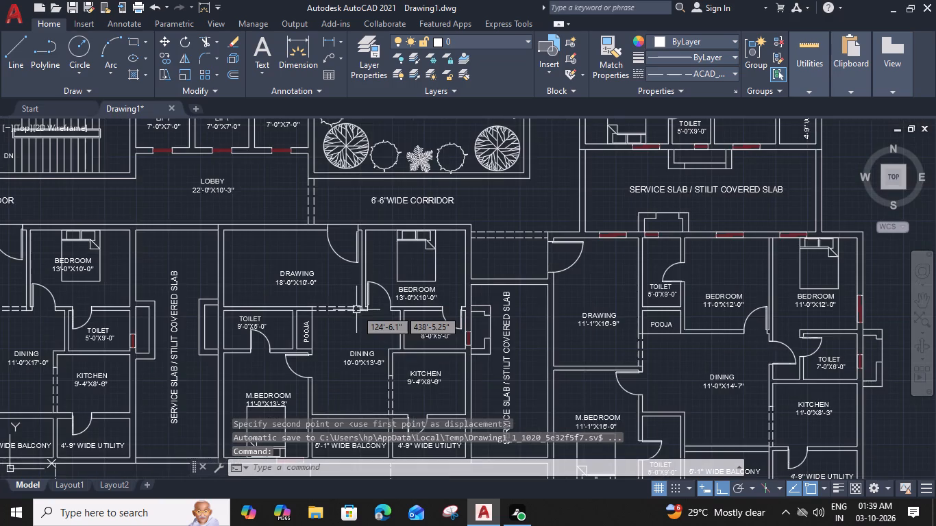
{"action": "middle_click_drag", "start_coordinate": [356, 309], "coordinate": [580, 244]}
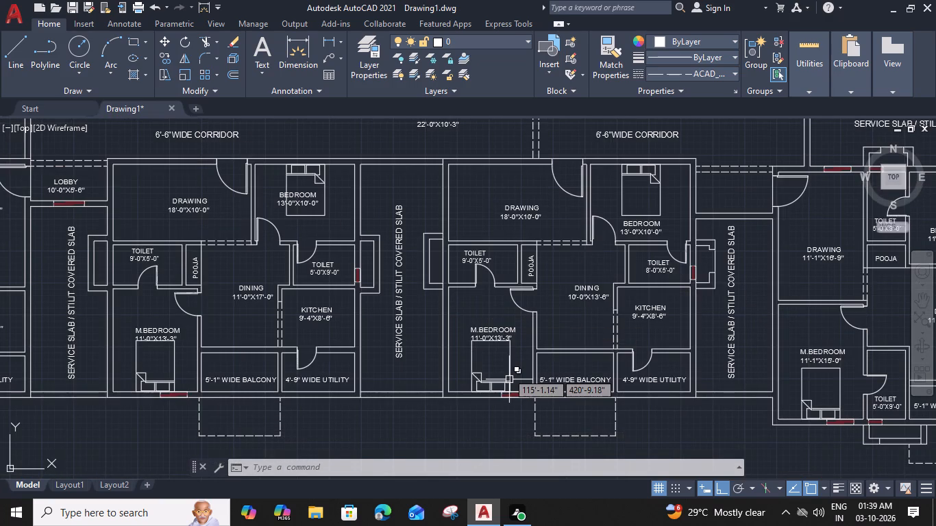
{"action": "scroll", "coordinate": [502, 331], "scroll_direction": "up", "scroll_amount": 2}
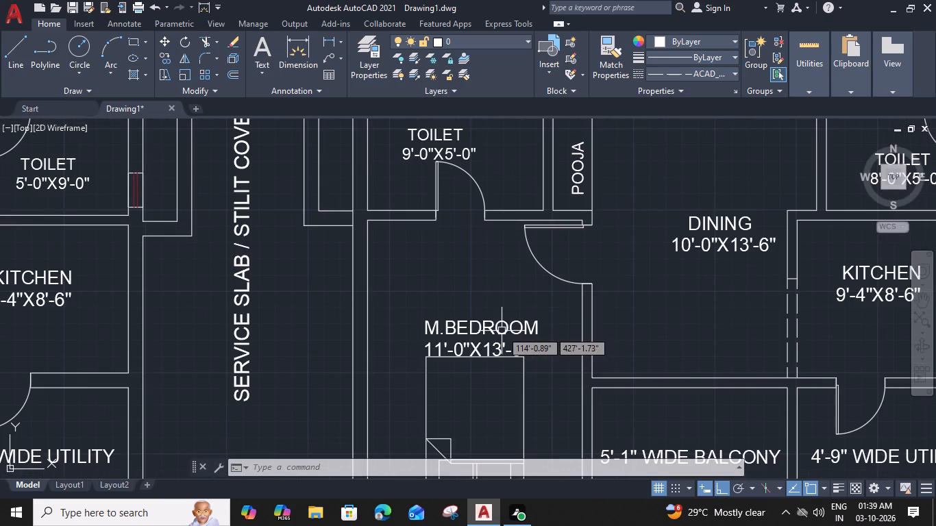
{"action": "left_click", "coordinate": [502, 330]}
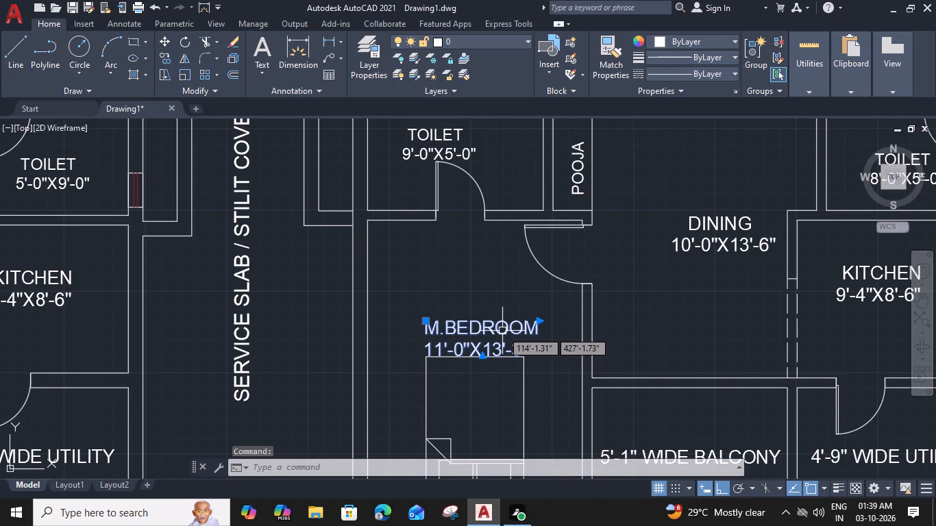
{"action": "type", "text": "M"}
{"action": "key", "text": "space"}
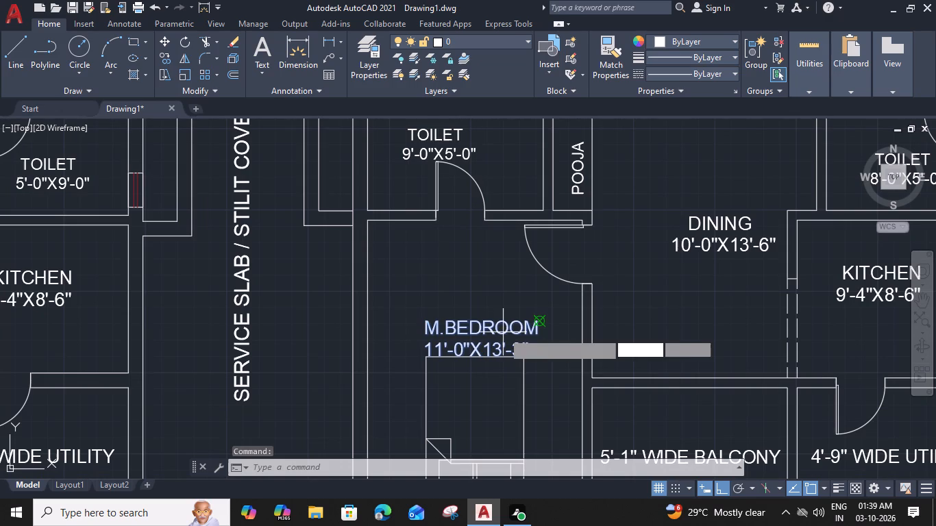
{"action": "left_click", "coordinate": [537, 324]}
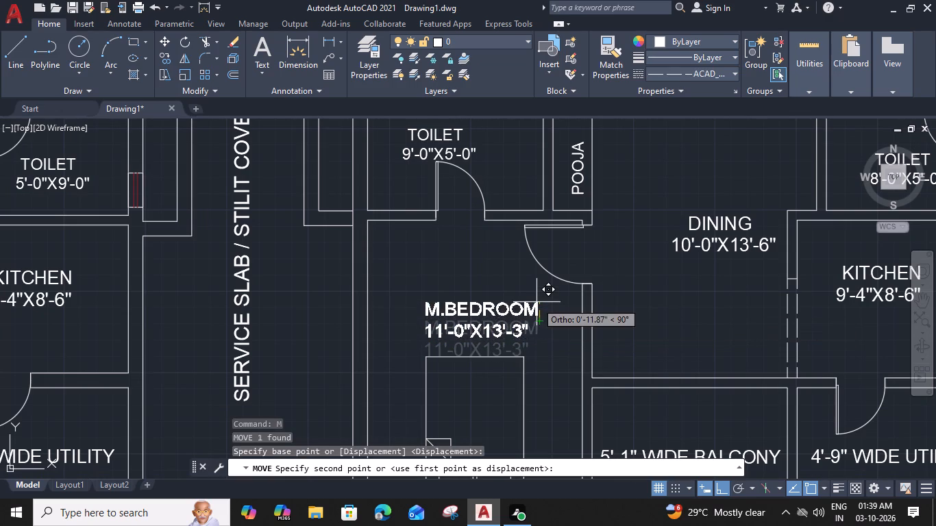
{"action": "left_click", "coordinate": [537, 301]}
Move the 13'-0"X10'-0" BEDROOM label above the 5'-0"X9'-0" toilet straight down off the bed, just below its foot.
{"action": "scroll", "coordinate": [537, 301], "scroll_direction": "down", "scroll_amount": 2}
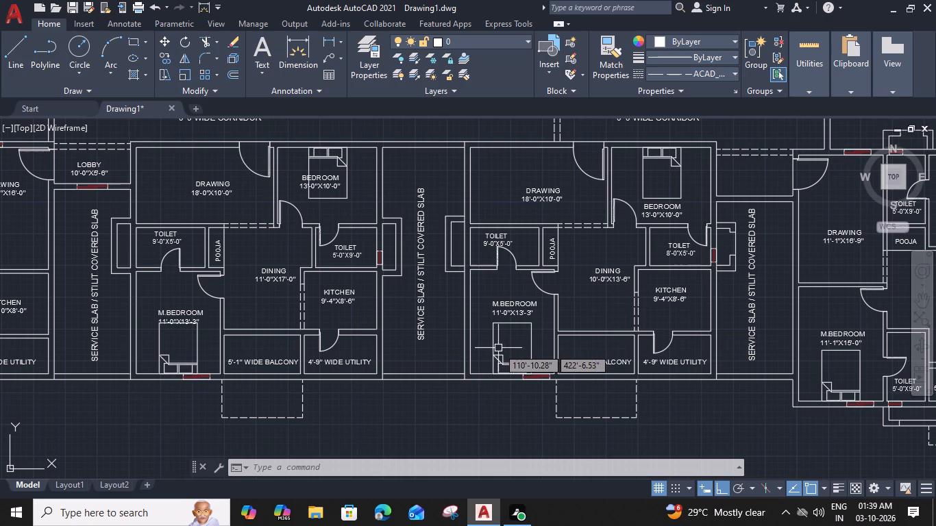
{"action": "middle_click_drag", "start_coordinate": [404, 359], "coordinate": [444, 350]}
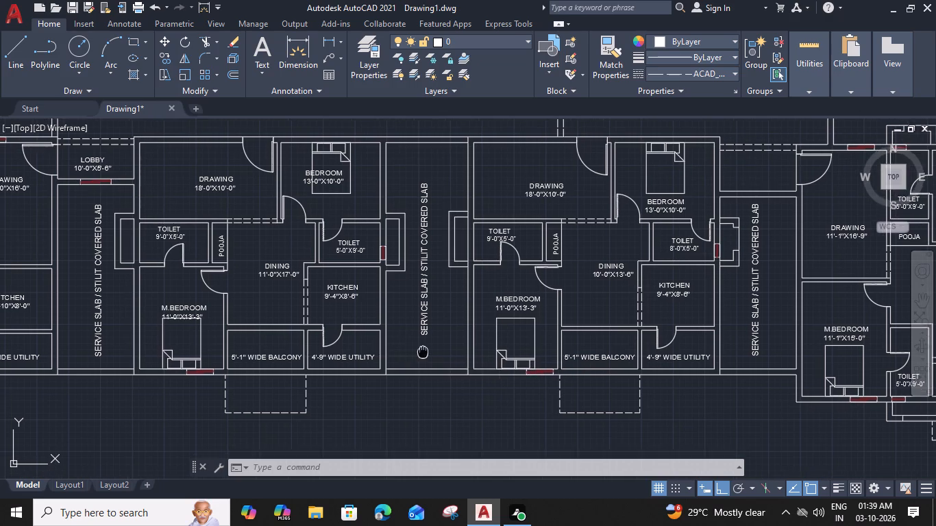
{"action": "middle_click_drag", "start_coordinate": [444, 350], "coordinate": [549, 395]}
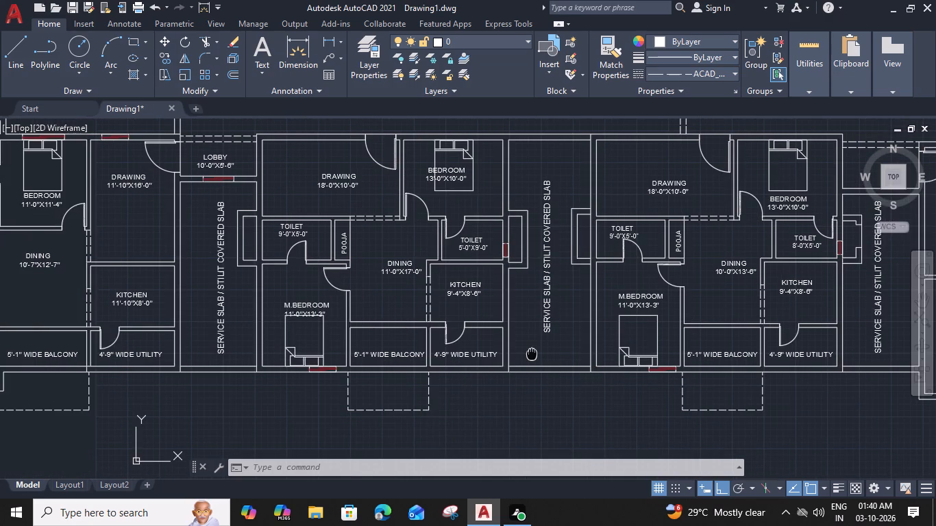
{"action": "scroll", "coordinate": [466, 221], "scroll_direction": "up", "scroll_amount": 2}
{"action": "left_click", "coordinate": [489, 206]}
{"action": "key", "text": "m"}
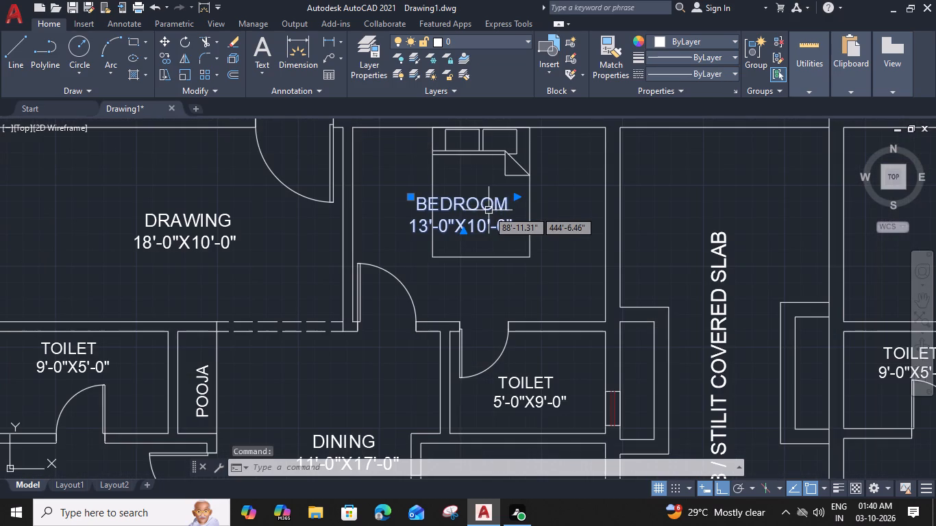
{"action": "key", "text": "space"}
{"action": "left_click", "coordinate": [507, 208]}
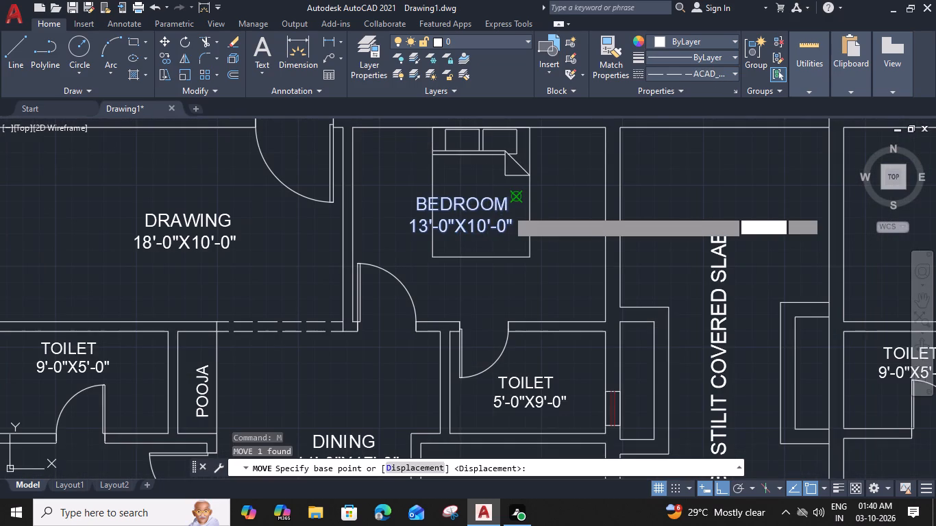
{"action": "left_click", "coordinate": [517, 271]}
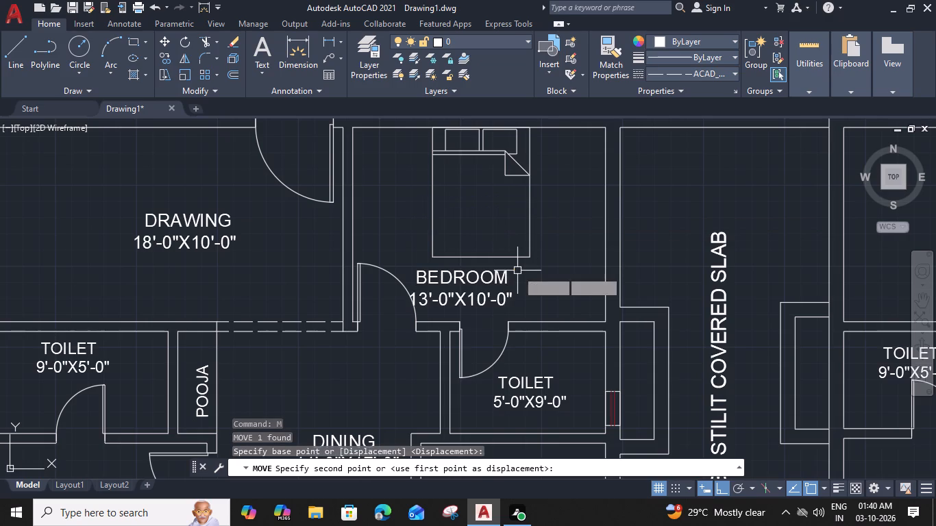
Move that 13'-0"X10'-0" BEDROOM label horizontally to the right, clear of the door swing and roughly centred beneath the bed.
{"action": "left_click", "coordinate": [508, 273]}
{"action": "type", "text": "M"}
{"action": "key", "text": "space"}
{"action": "left_click", "coordinate": [508, 272]}
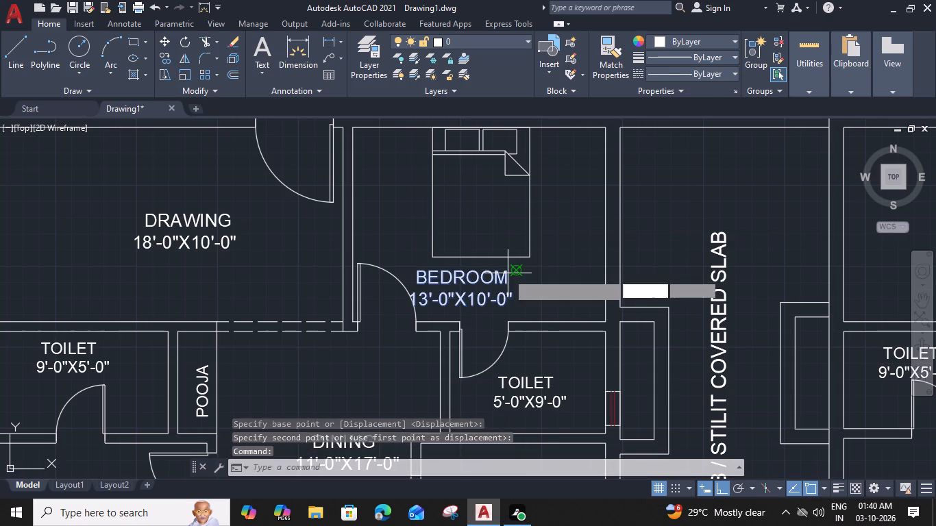
{"action": "left_click", "coordinate": [532, 266]}
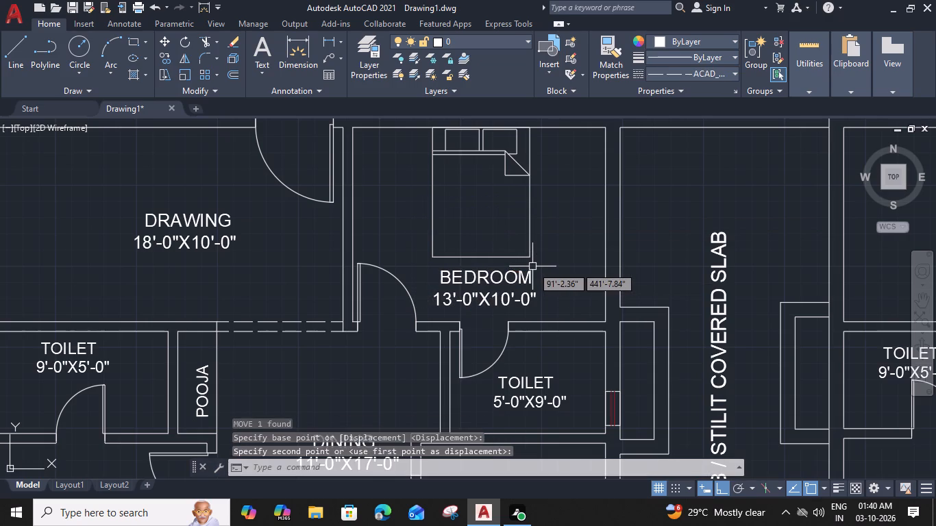
In the flat with the 11'-0"X17'-0" dining, move the 11'-0"X13'-3" M.BEDROOM label straight up, clear of the bed's foot.
{"action": "scroll", "coordinate": [457, 290], "scroll_direction": "down", "scroll_amount": 2}
{"action": "middle_click_drag", "start_coordinate": [451, 323], "coordinate": [452, 321]}
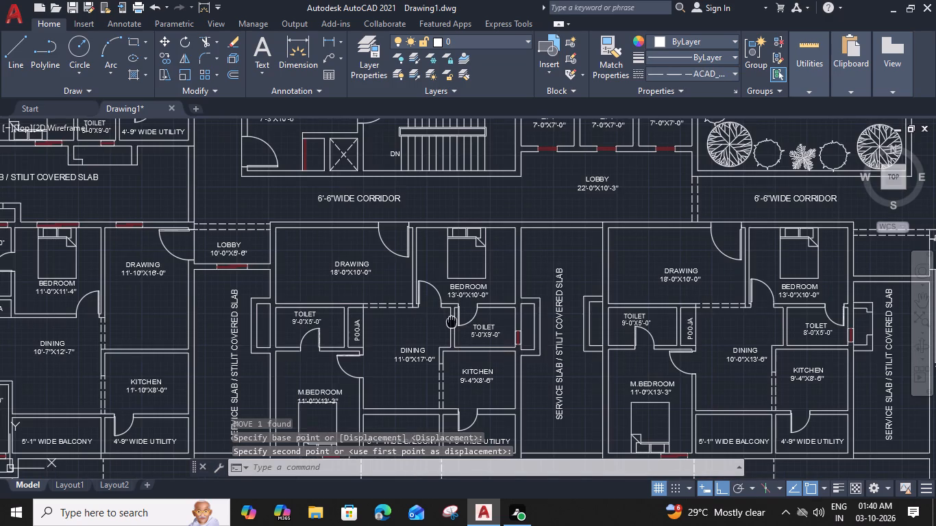
{"action": "middle_click_drag", "start_coordinate": [452, 321], "coordinate": [507, 245]}
{"action": "middle_click_drag", "start_coordinate": [364, 324], "coordinate": [410, 307]}
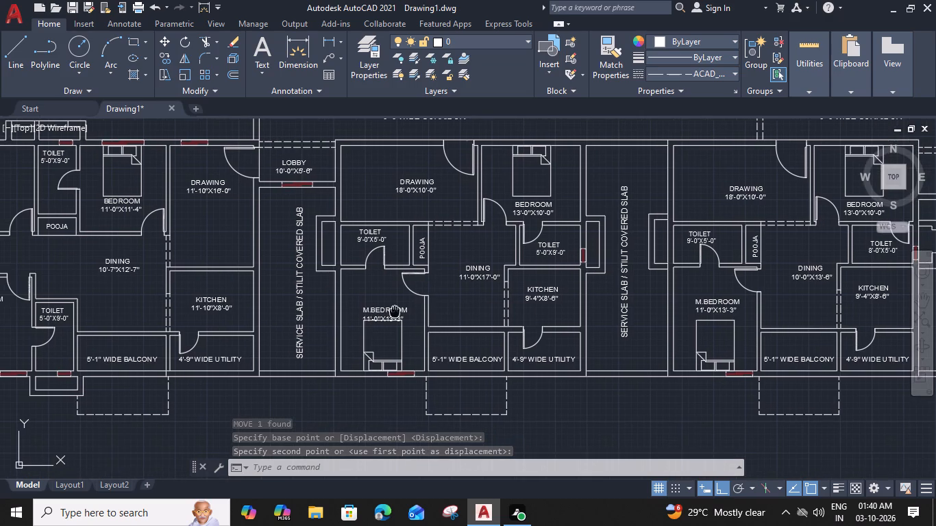
{"action": "middle_click_drag", "start_coordinate": [410, 307], "coordinate": [423, 305]}
{"action": "scroll", "coordinate": [424, 299], "scroll_direction": "up", "scroll_amount": 2}
{"action": "left_click", "coordinate": [428, 285]}
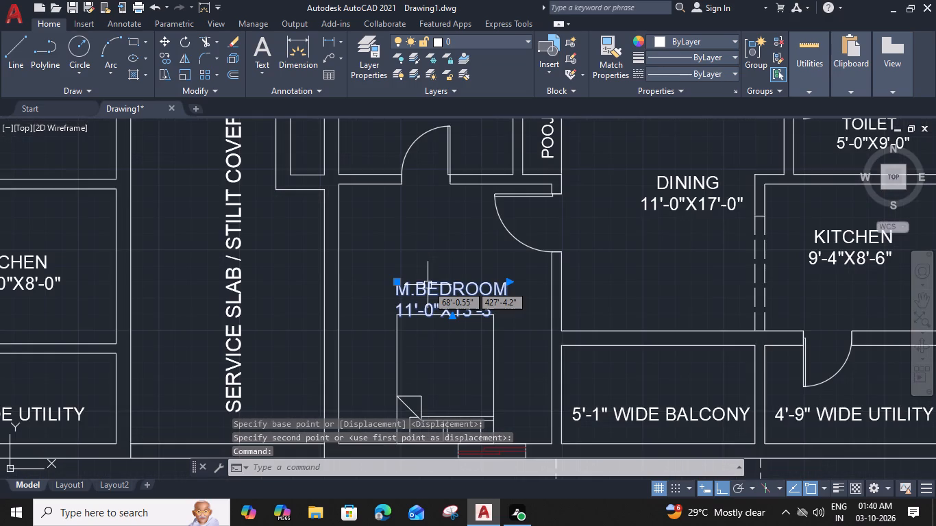
{"action": "type", "text": "M"}
{"action": "key", "text": "space"}
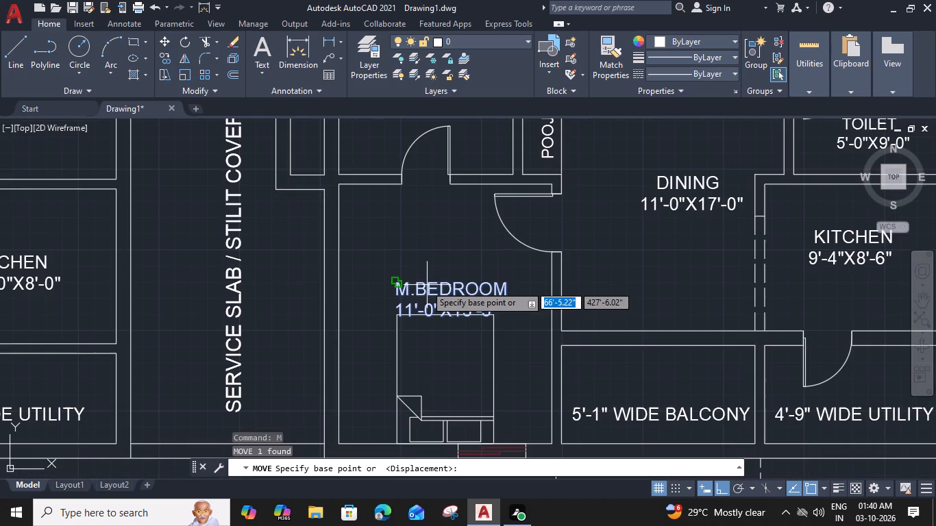
{"action": "left_click", "coordinate": [395, 281]}
{"action": "left_click", "coordinate": [395, 260]}
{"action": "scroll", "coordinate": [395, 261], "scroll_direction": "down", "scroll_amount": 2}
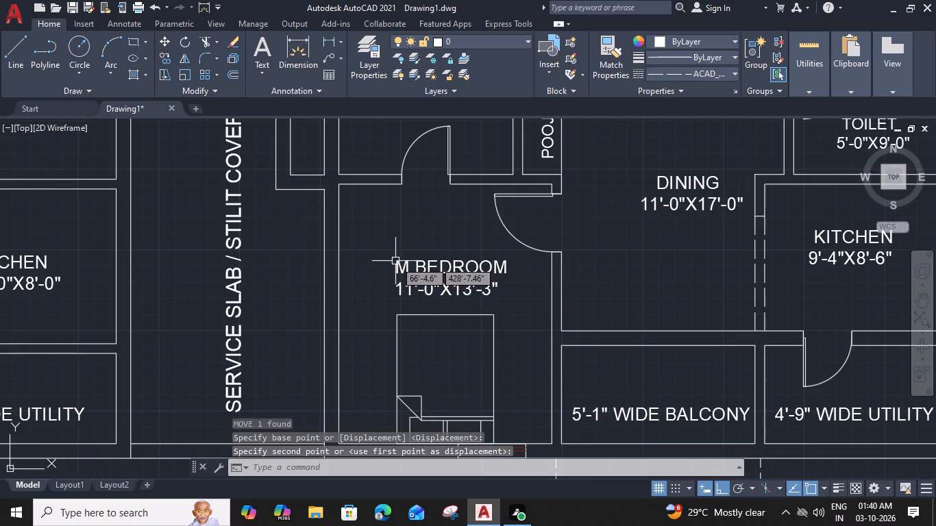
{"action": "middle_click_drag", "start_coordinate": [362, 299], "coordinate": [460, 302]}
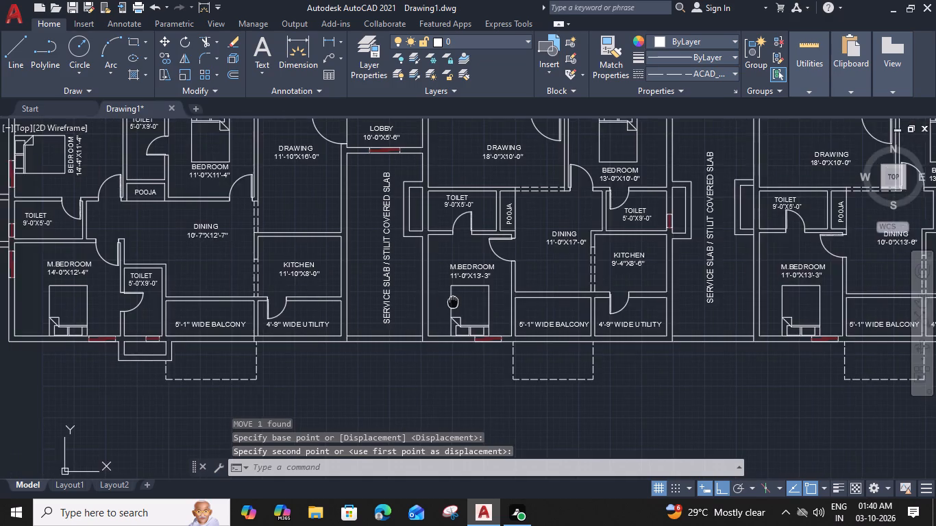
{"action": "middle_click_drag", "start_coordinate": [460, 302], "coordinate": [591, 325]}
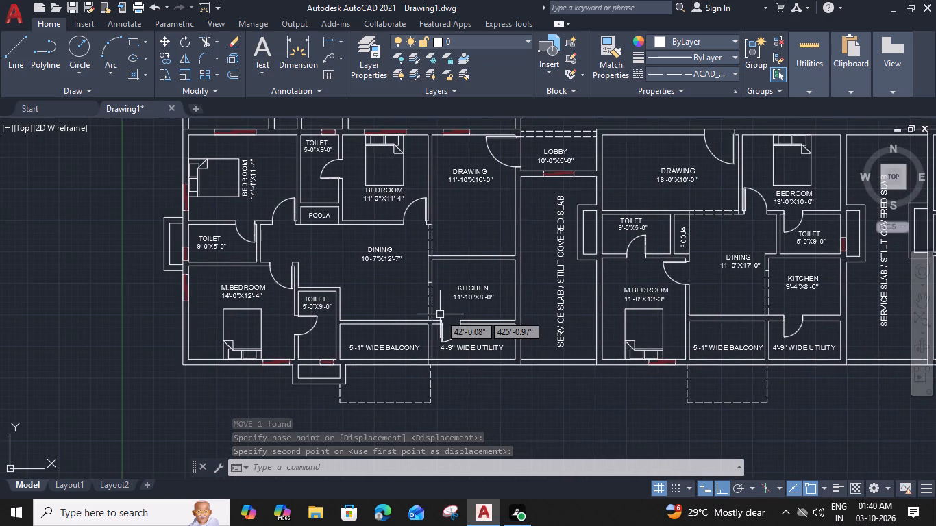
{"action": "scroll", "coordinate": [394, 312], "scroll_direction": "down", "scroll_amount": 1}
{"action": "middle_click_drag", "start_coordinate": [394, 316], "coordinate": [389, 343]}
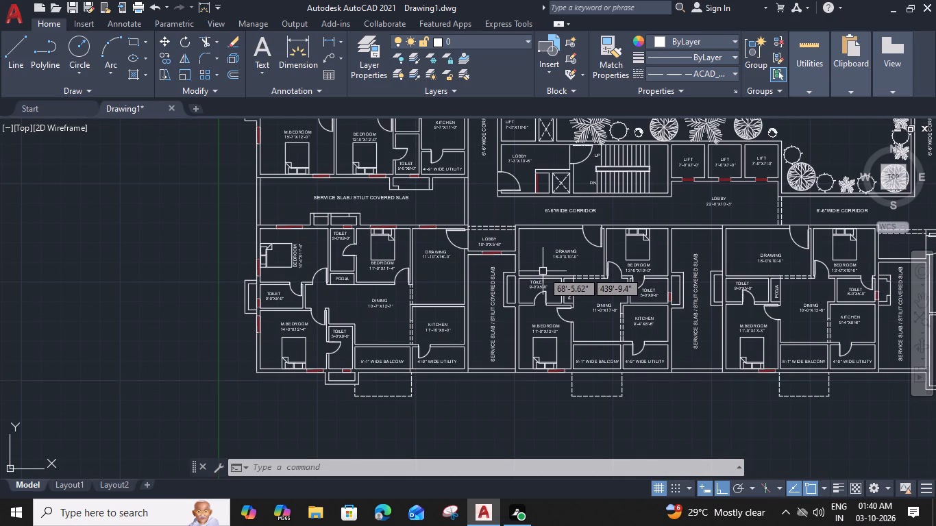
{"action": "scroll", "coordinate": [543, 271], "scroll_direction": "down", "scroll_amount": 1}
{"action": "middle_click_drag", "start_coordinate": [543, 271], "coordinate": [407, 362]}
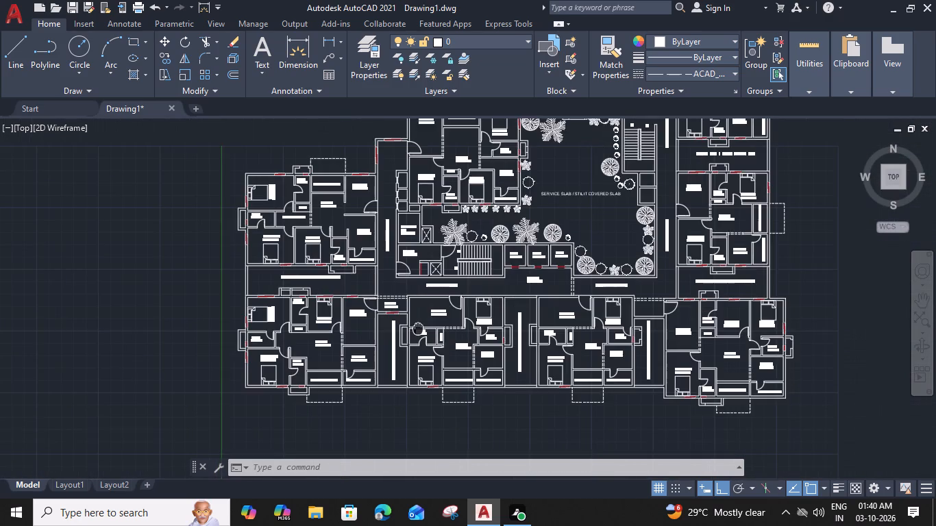
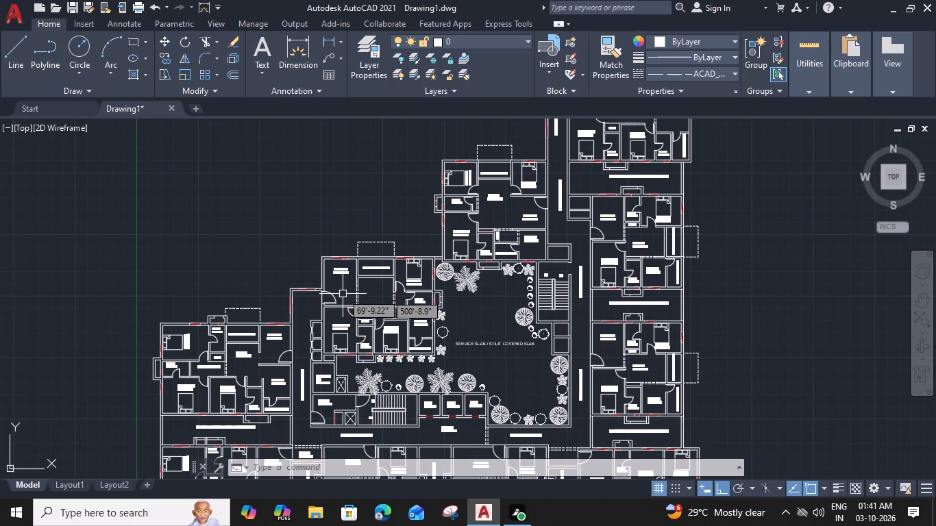
Insert the imperial Toilet block from the architectural samples beside the 11'-0"X11'-6" DINING label.
{"action": "middle_click_drag", "start_coordinate": [436, 305], "coordinate": [572, 229]}
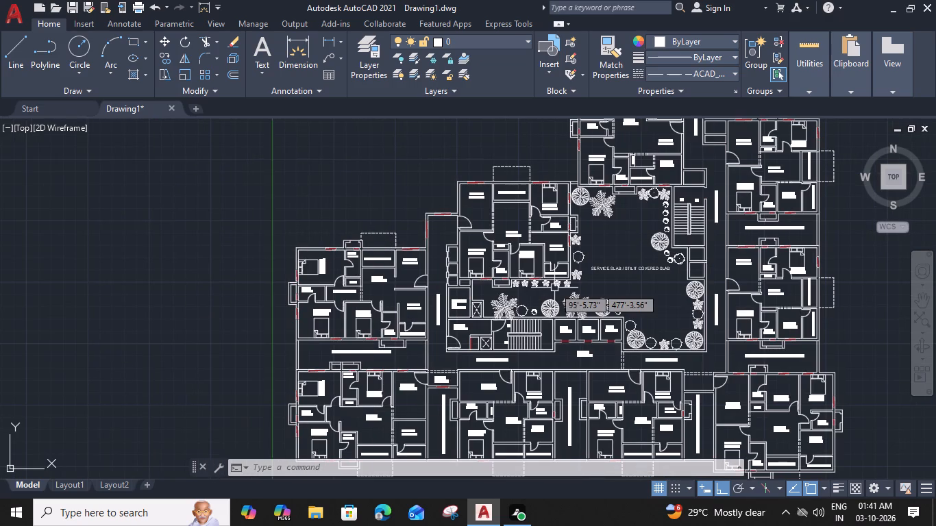
{"action": "scroll", "coordinate": [354, 286], "scroll_direction": "up", "scroll_amount": 2}
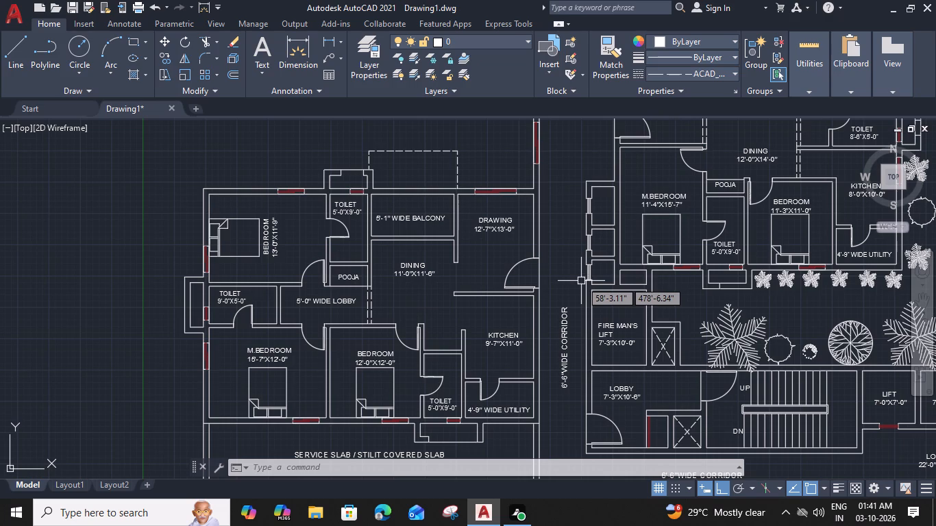
{"action": "key", "text": "ctrl+3"}
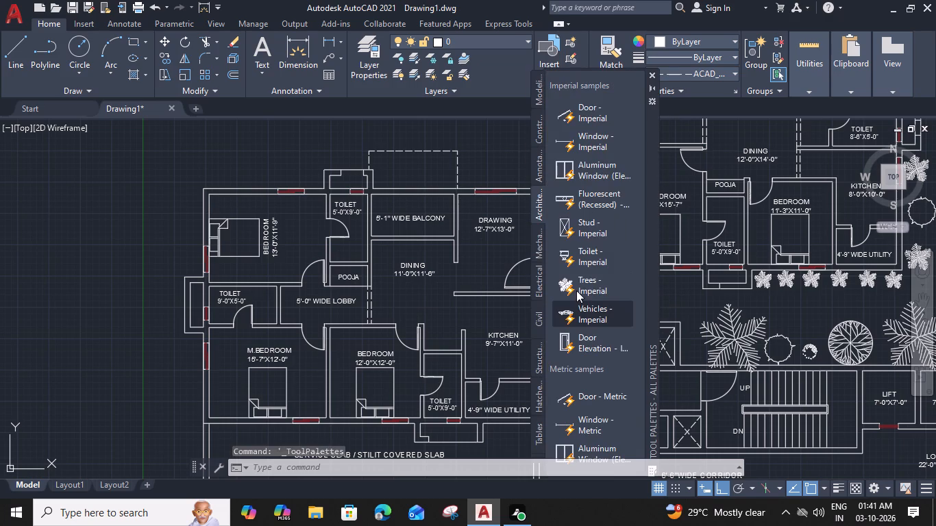
{"action": "left_click", "coordinate": [578, 249]}
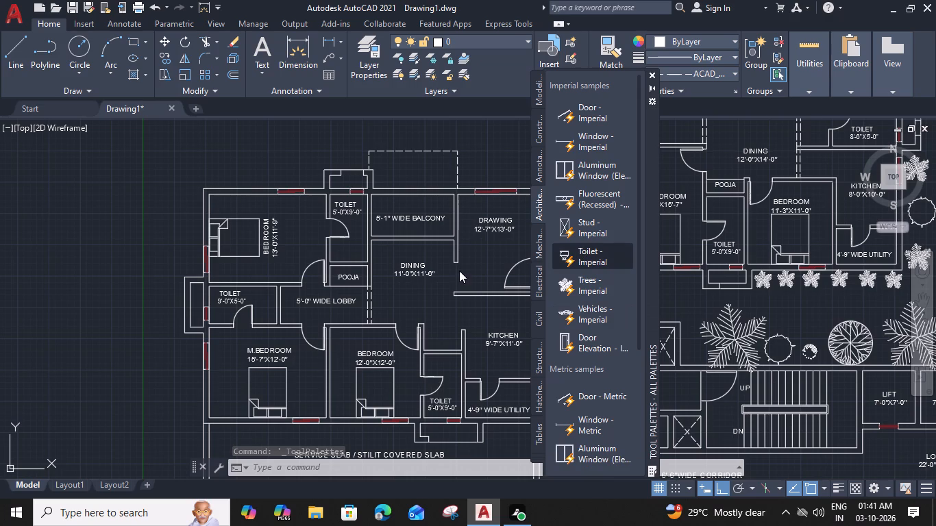
{"action": "left_click", "coordinate": [434, 284]}
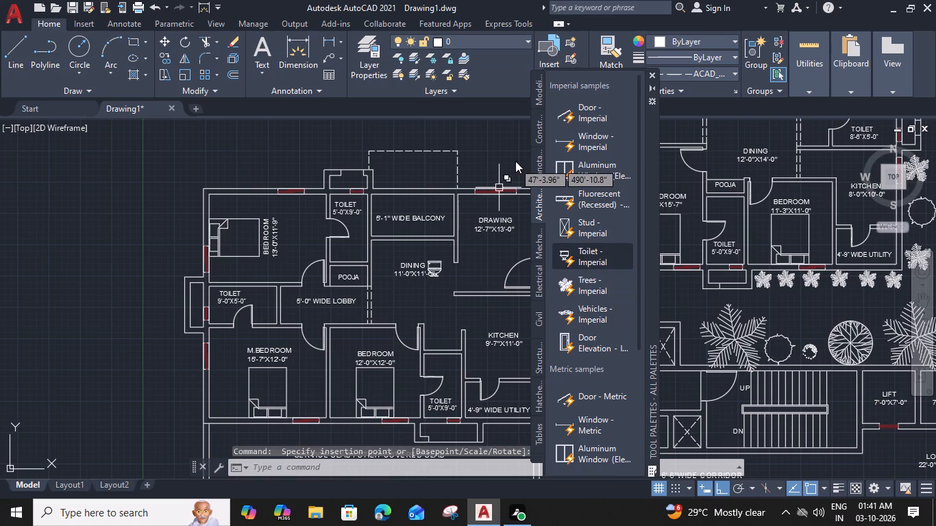
{"action": "left_click", "coordinate": [652, 73]}
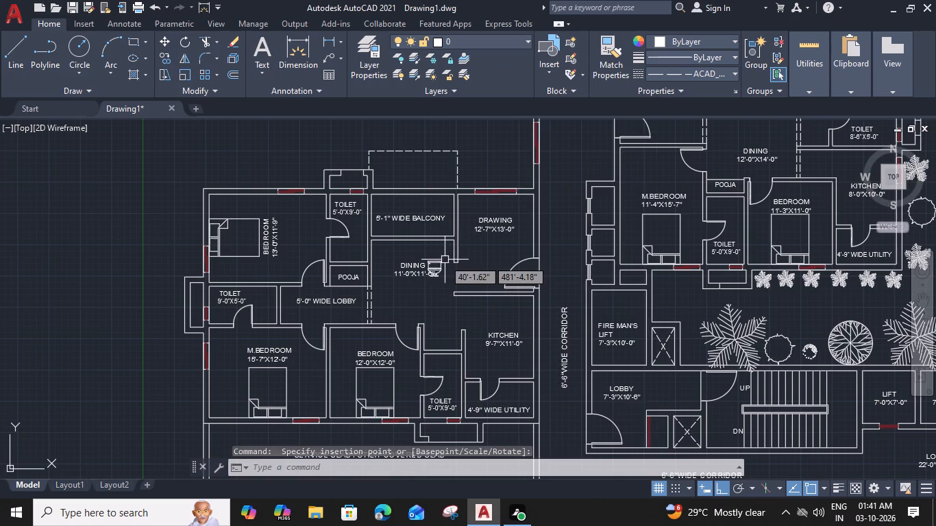
Switch the inserted toilet block's view to Elongated (Plan).
{"action": "scroll", "coordinate": [444, 260], "scroll_direction": "up", "scroll_amount": 2}
{"action": "left_click", "coordinate": [435, 264]}
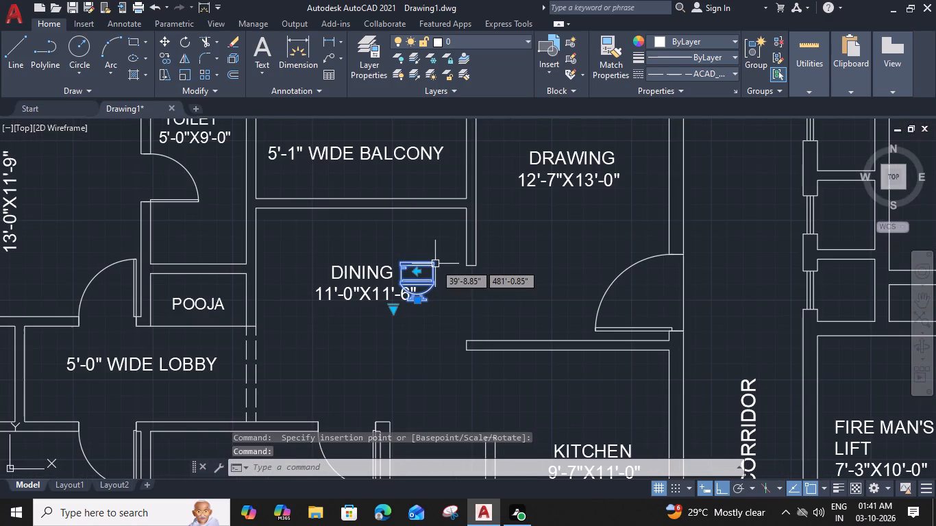
{"action": "left_click", "coordinate": [395, 311]}
{"action": "left_click", "coordinate": [415, 334]}
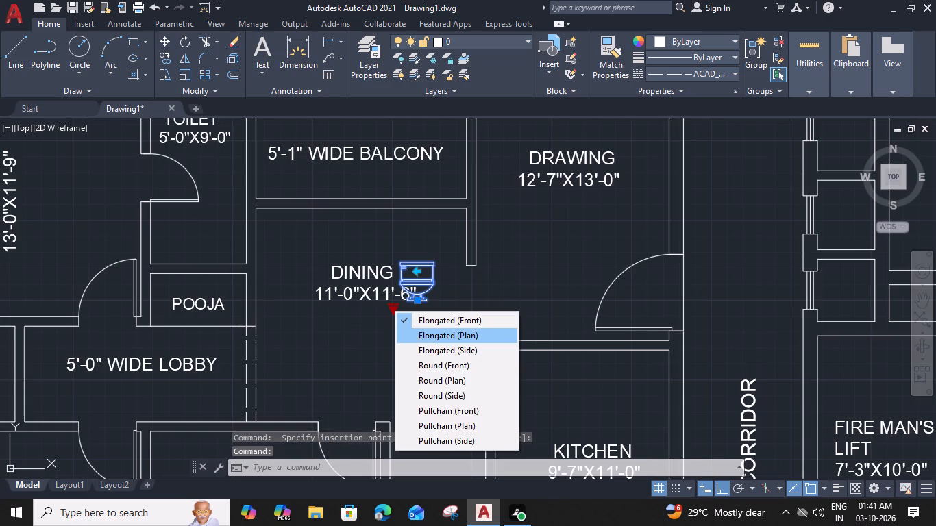
Move the toilet fixture by its tank's back midpoint into the 5'-0"X9'-0" toilet beside the balcony, against the window wall.
{"action": "key", "text": "m"}
{"action": "key", "text": "space"}
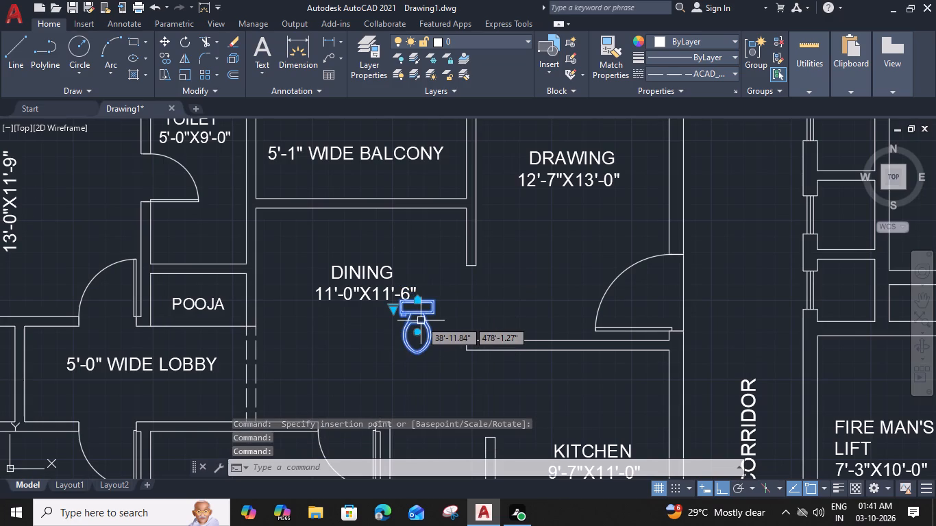
{"action": "scroll", "coordinate": [419, 300], "scroll_direction": "up", "scroll_amount": 2}
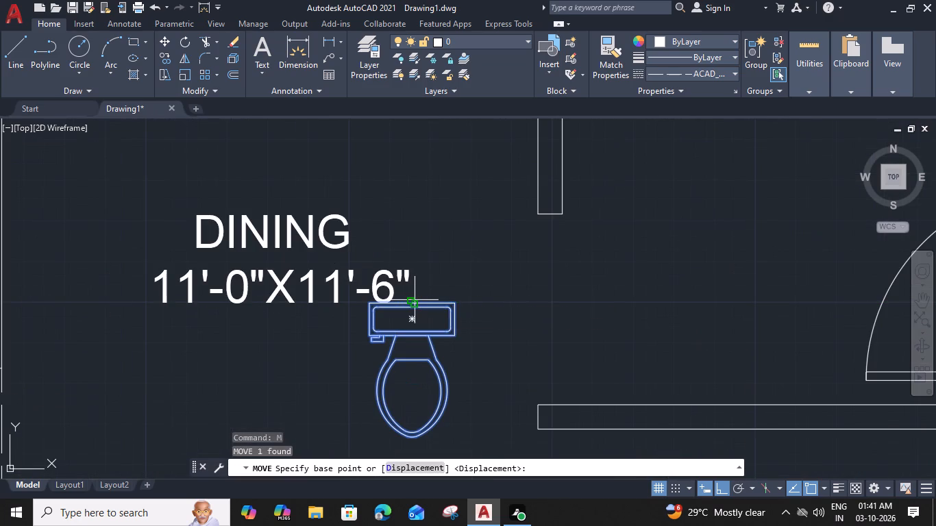
{"action": "left_click", "coordinate": [412, 302]}
{"action": "scroll", "coordinate": [412, 302], "scroll_direction": "down", "scroll_amount": 2}
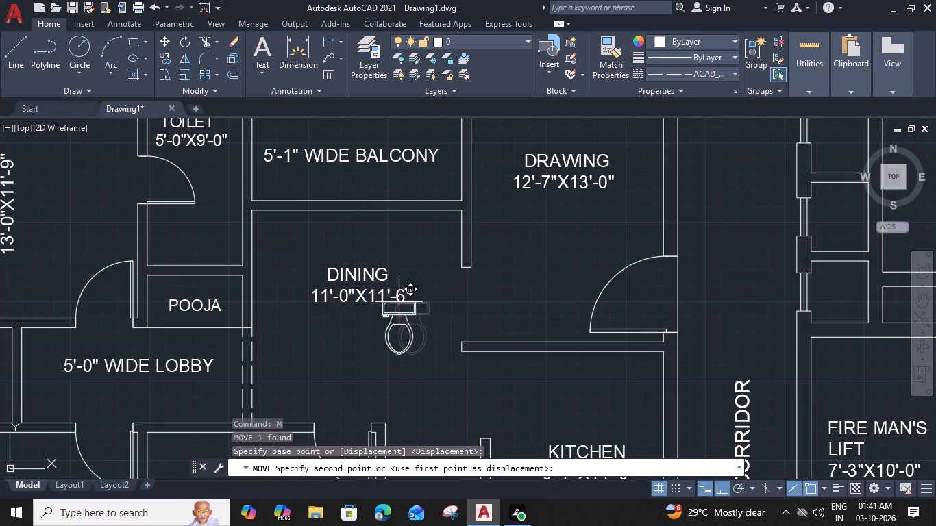
{"action": "middle_click_drag", "start_coordinate": [336, 305], "coordinate": [582, 332]}
{"action": "middle_click_drag", "start_coordinate": [467, 234], "coordinate": [464, 313]}
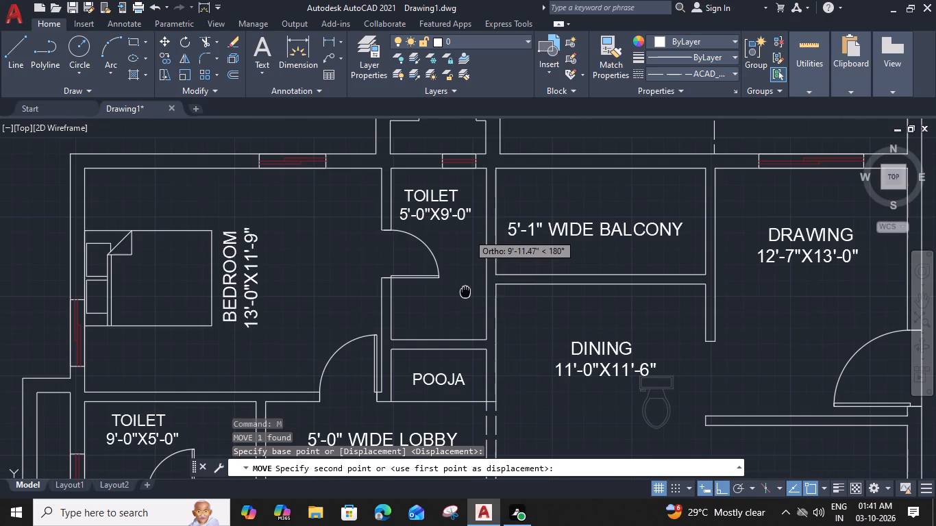
{"action": "scroll", "coordinate": [464, 206], "scroll_direction": "up", "scroll_amount": 2}
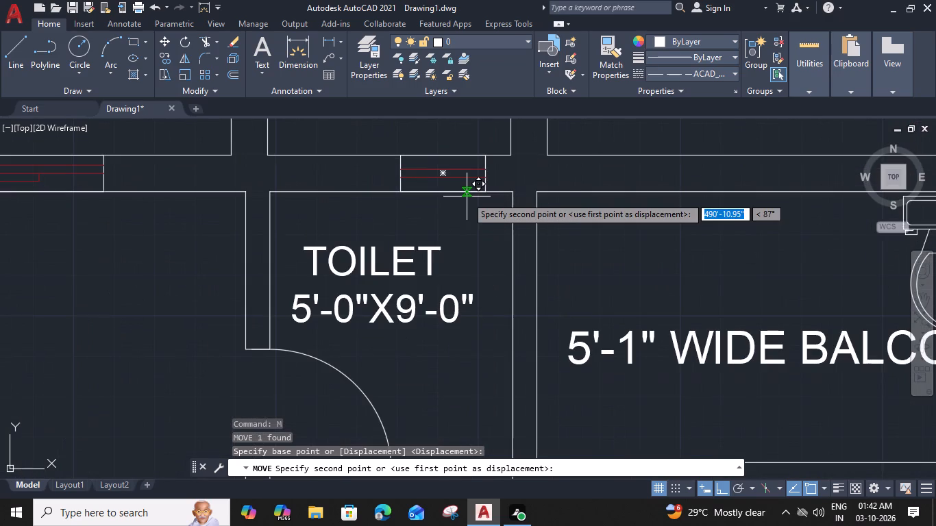
{"action": "left_click", "coordinate": [465, 194]}
{"action": "scroll", "coordinate": [466, 279], "scroll_direction": "down", "scroll_amount": 1}
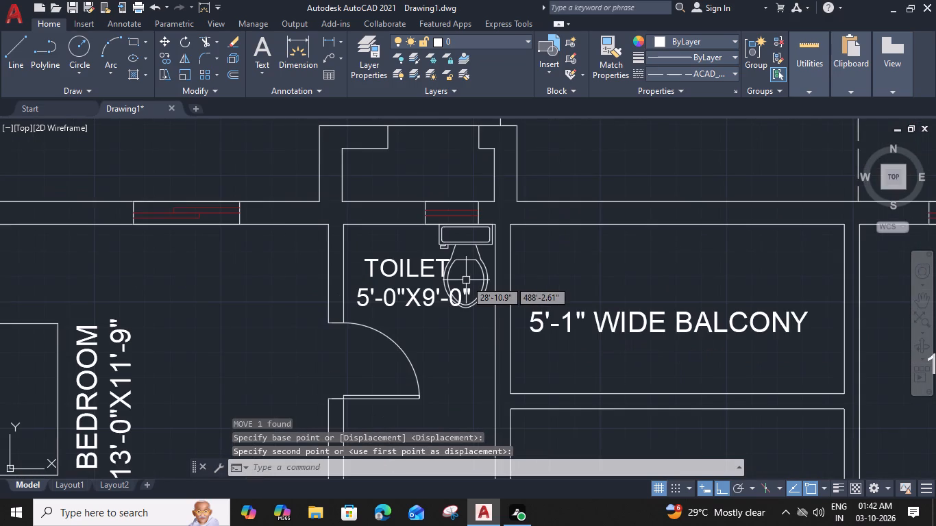
Move that 5'-0"X9'-0" TOILET label straight down off the fixture, below the door swing.
{"action": "left_click", "coordinate": [426, 265]}
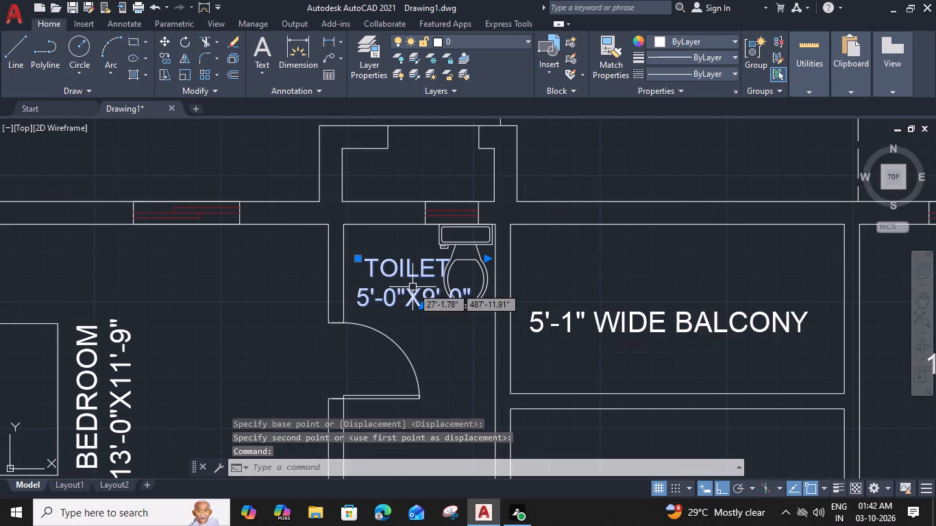
{"action": "type", "text": "M"}
{"action": "key", "text": "space"}
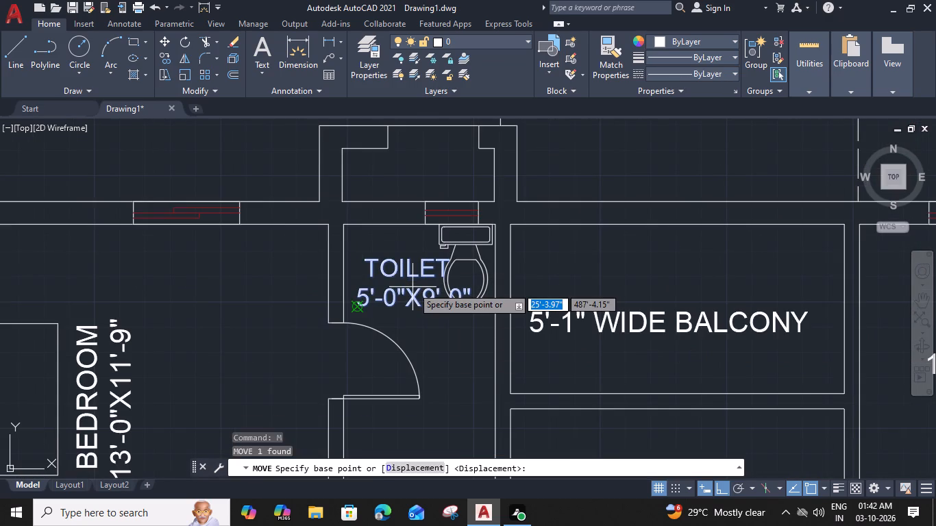
{"action": "left_click", "coordinate": [359, 305]}
{"action": "middle_click_drag", "start_coordinate": [360, 337], "coordinate": [375, 251]}
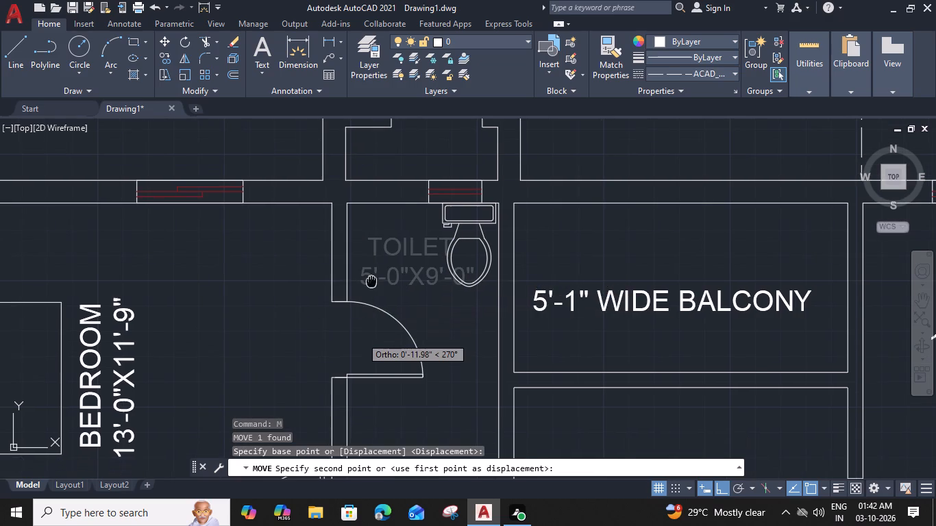
{"action": "left_click", "coordinate": [376, 383]}
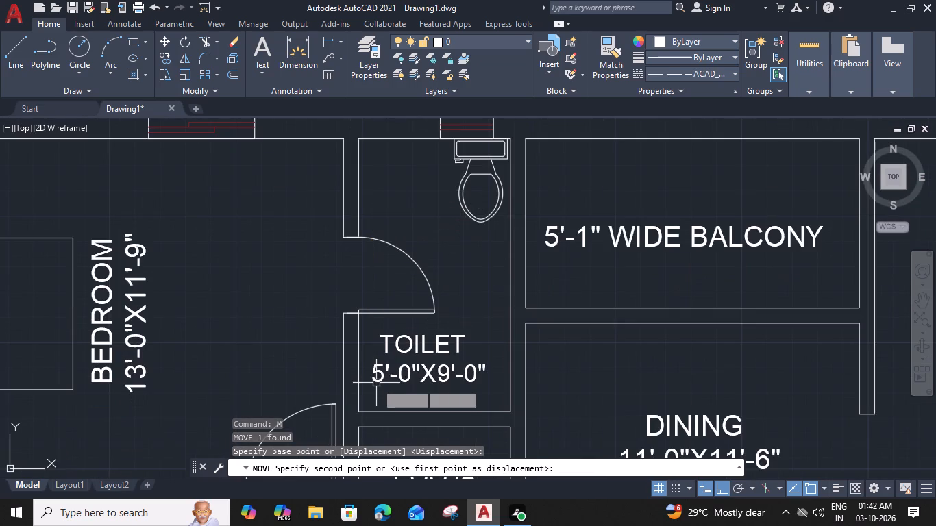
Shift the toilet fixture horizontally along the window wall, away from the balcony-side wall towards the room's middle.
{"action": "left_click", "coordinate": [465, 203]}
{"action": "middle_click_drag", "start_coordinate": [445, 218], "coordinate": [451, 242]}
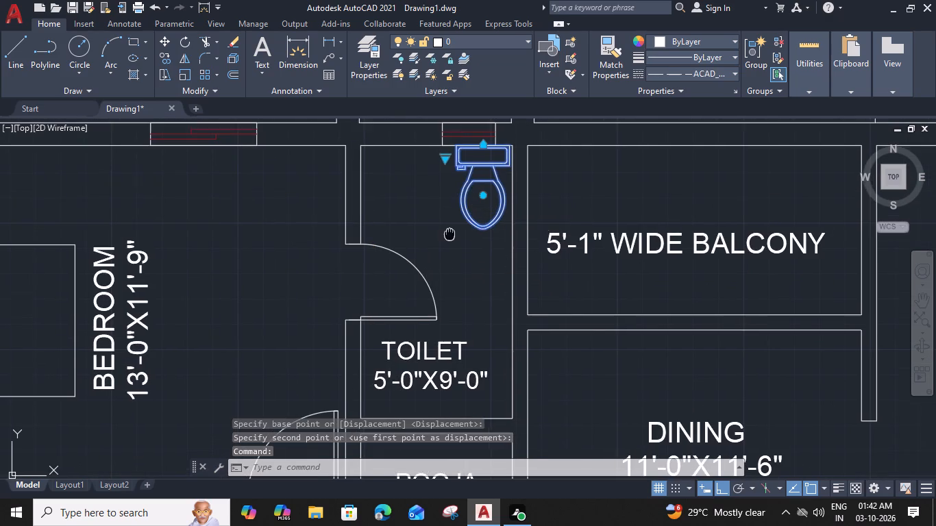
{"action": "middle_click_drag", "start_coordinate": [451, 242], "coordinate": [460, 284]}
{"action": "key", "text": "m"}
{"action": "key", "text": "space"}
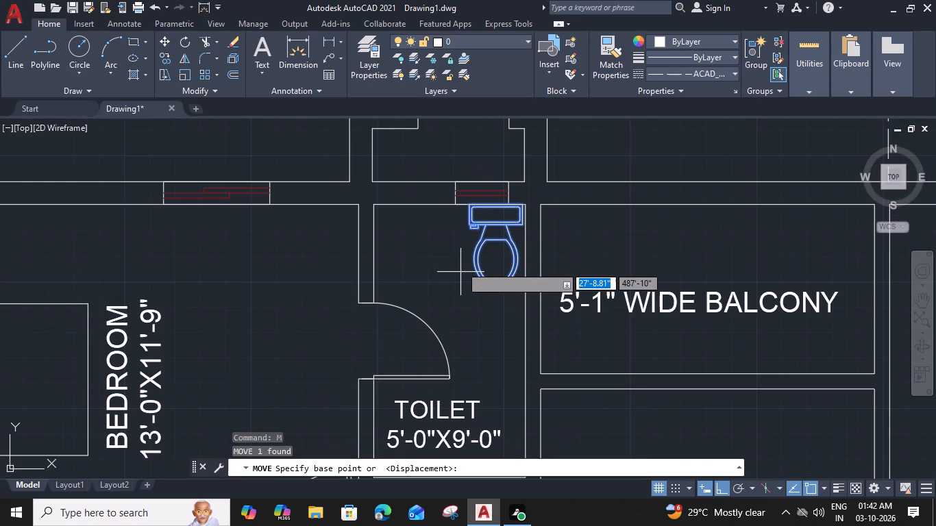
{"action": "left_click", "coordinate": [469, 203]}
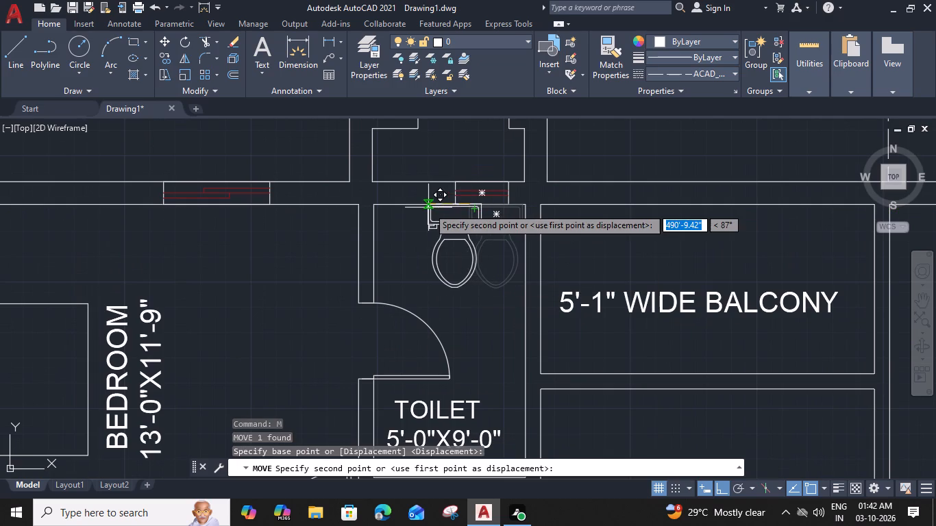
{"action": "left_click", "coordinate": [438, 208]}
Copy the toilet fixture by its tank's back midpoint to the window wall of the 5'-0"X9'-0" toilet beside the 14'-4"X11'-4" bedroom.
{"action": "left_click", "coordinate": [446, 258]}
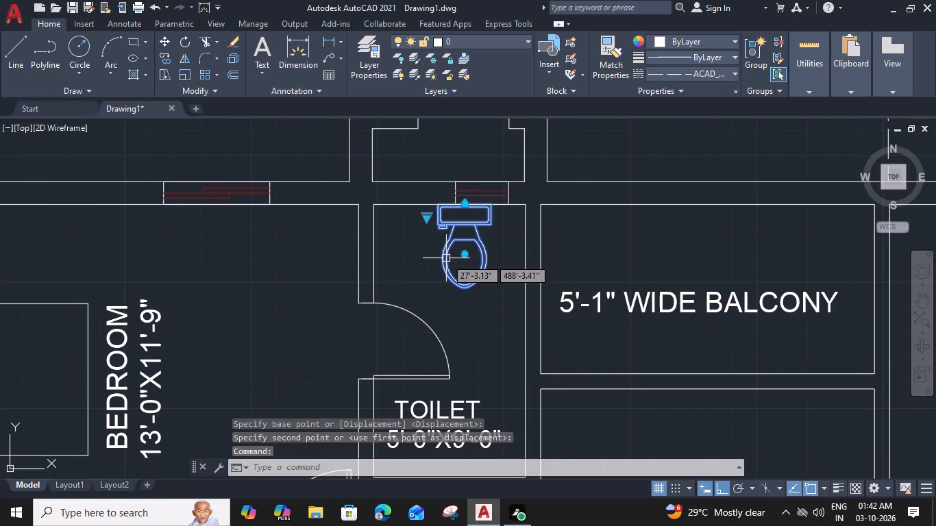
{"action": "type", "text": "CO"}
{"action": "key", "text": "space"}
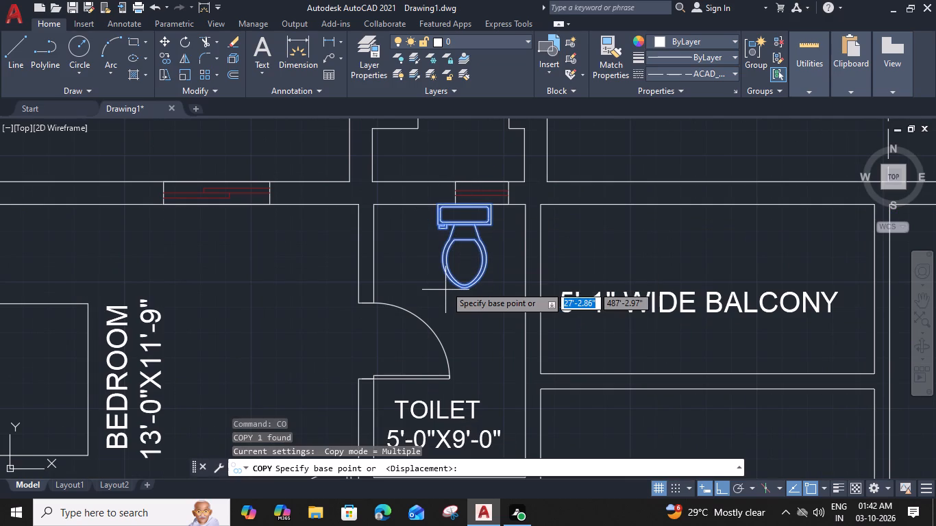
{"action": "left_click", "coordinate": [465, 203]}
{"action": "scroll", "coordinate": [465, 208], "scroll_direction": "down", "scroll_amount": 3}
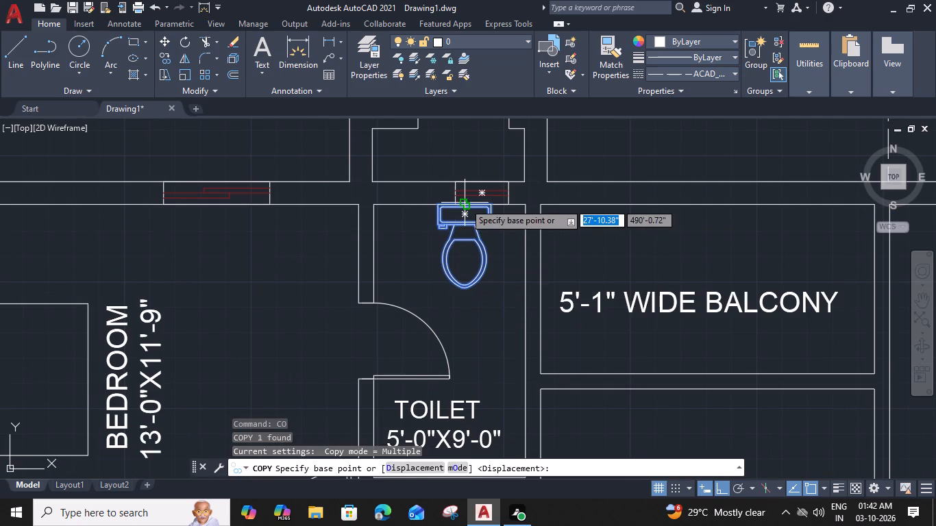
{"action": "middle_click_drag", "start_coordinate": [482, 338], "coordinate": [481, 295]}
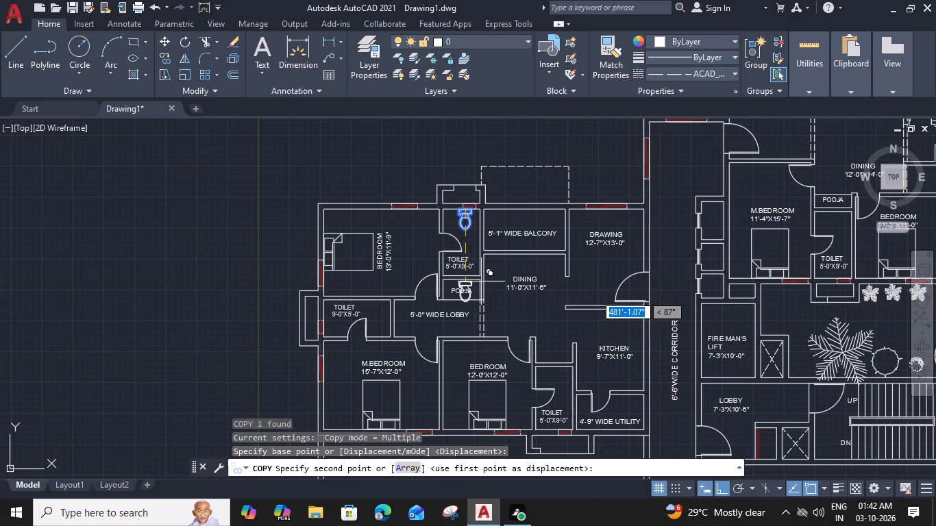
{"action": "middle_click_drag", "start_coordinate": [481, 295], "coordinate": [494, 157]}
{"action": "scroll", "coordinate": [467, 342], "scroll_direction": "up", "scroll_amount": 3}
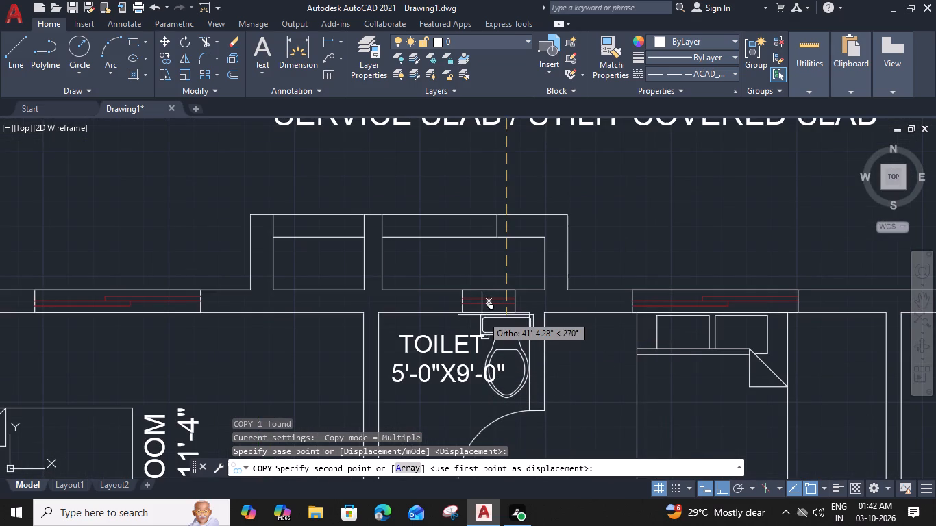
{"action": "left_click", "coordinate": [474, 312]}
{"action": "scroll", "coordinate": [474, 314], "scroll_direction": "down", "scroll_amount": 2}
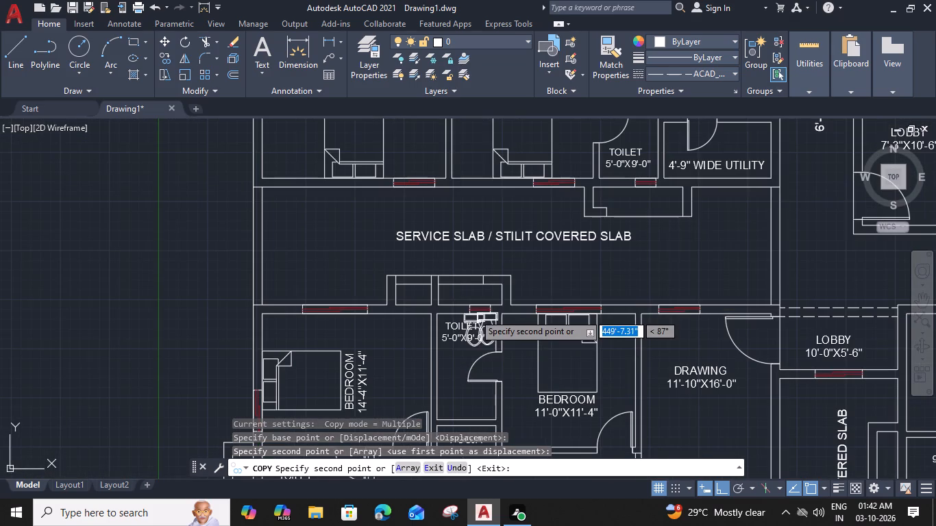
Place another toilet copy against the window wall of the 5'-0"X8'-6" toilet in the upper flat with the 13'-6"X10'-0" dining.
{"action": "middle_click_drag", "start_coordinate": [504, 353], "coordinate": [494, 143]}
{"action": "scroll", "coordinate": [493, 240], "scroll_direction": "down", "scroll_amount": 2}
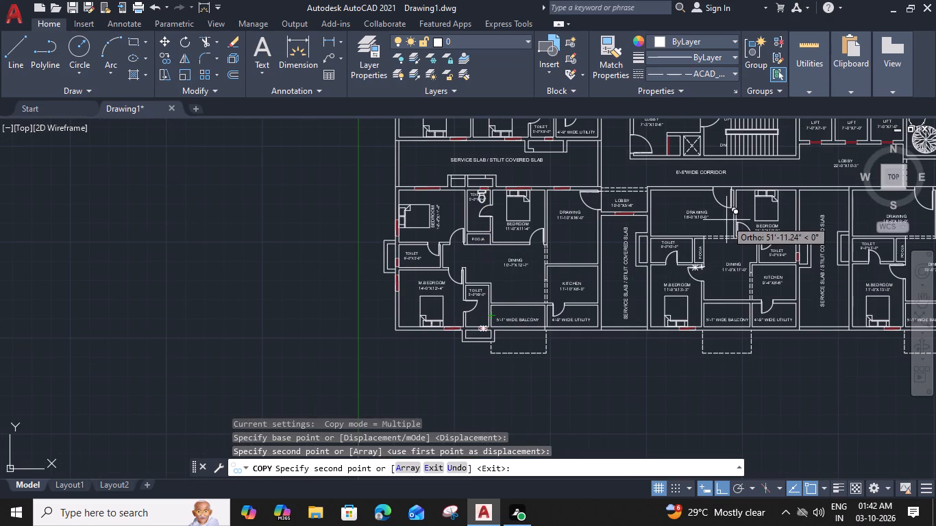
{"action": "middle_click_drag", "start_coordinate": [726, 219], "coordinate": [601, 381]}
{"action": "middle_click_drag", "start_coordinate": [589, 239], "coordinate": [539, 347]}
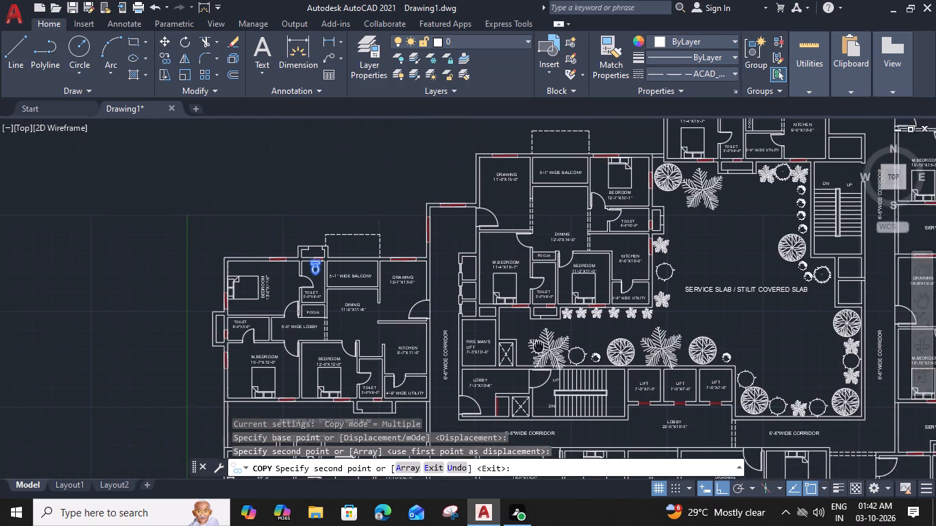
{"action": "middle_click_drag", "start_coordinate": [539, 347], "coordinate": [526, 375]}
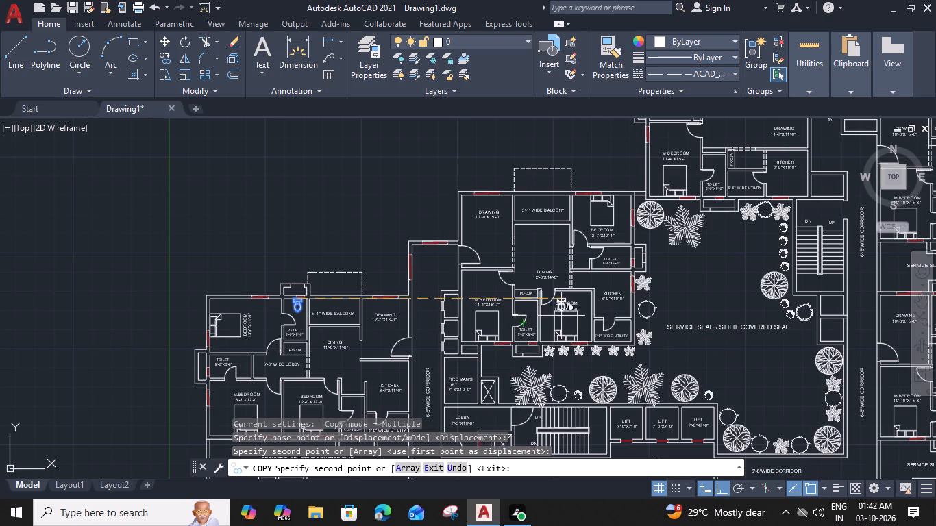
{"action": "middle_click_drag", "start_coordinate": [689, 269], "coordinate": [488, 410]}
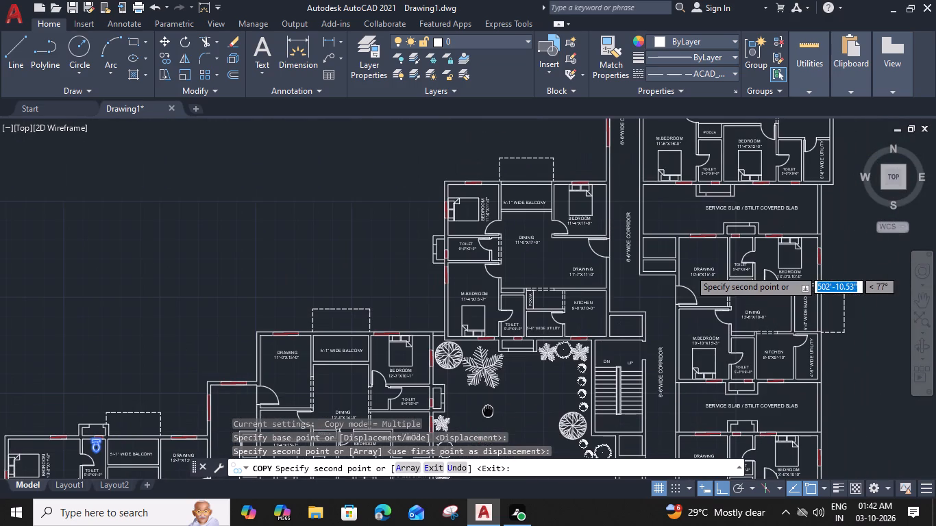
{"action": "middle_click_drag", "start_coordinate": [669, 247], "coordinate": [452, 362]}
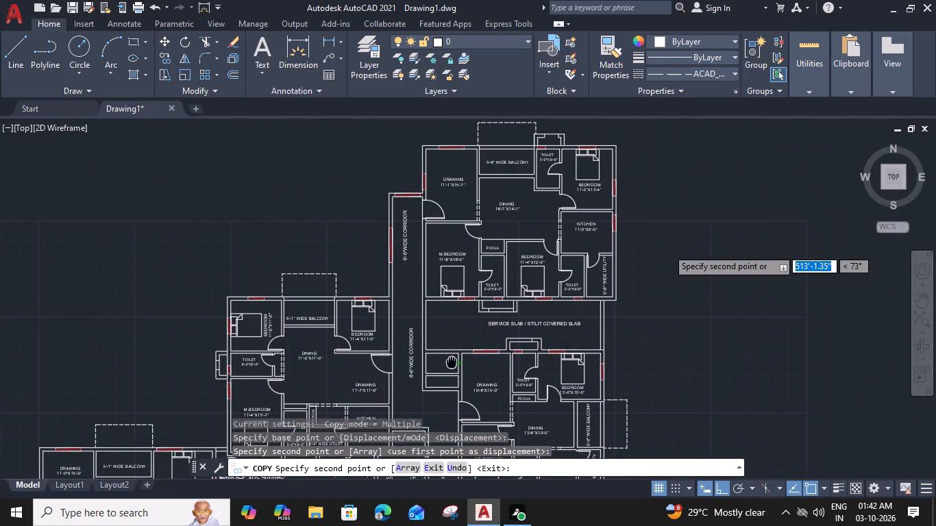
{"action": "middle_click_drag", "start_coordinate": [452, 362], "coordinate": [446, 186]}
{"action": "scroll", "coordinate": [532, 173], "scroll_direction": "up", "scroll_amount": 3}
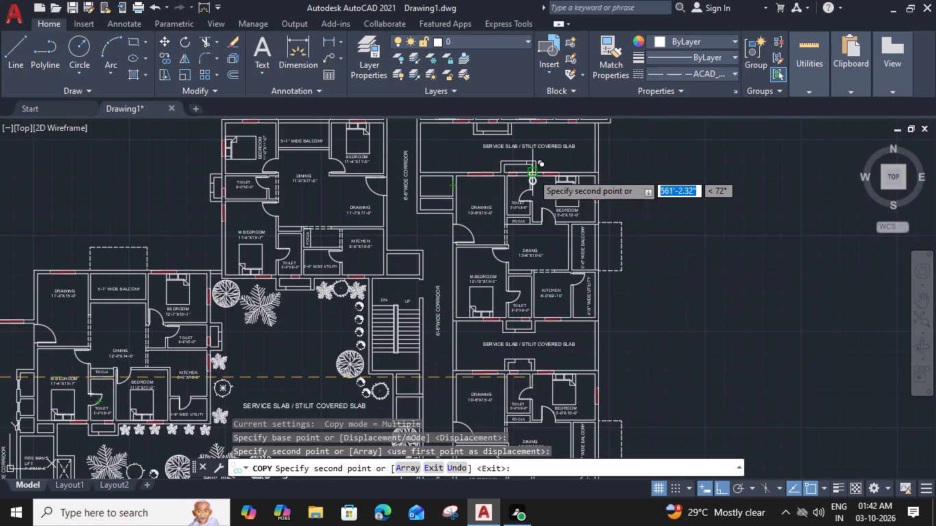
{"action": "left_click", "coordinate": [491, 181]}
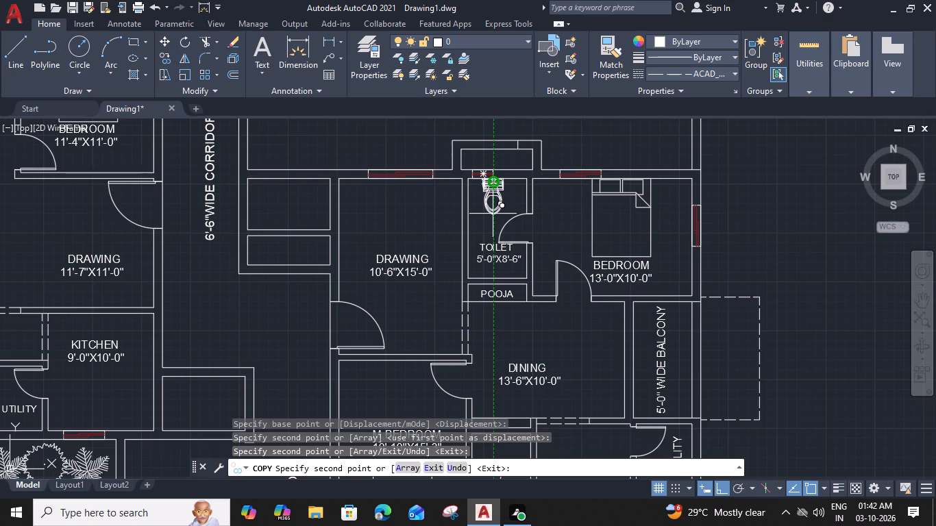
Place a toilet copy against the window wall of the 5'-0"X9'-0" toilet between the 10'-6"X15'-0" drawing and 13'-0"X10'-0" bedroom.
{"action": "middle_click_drag", "start_coordinate": [496, 321], "coordinate": [516, 77]}
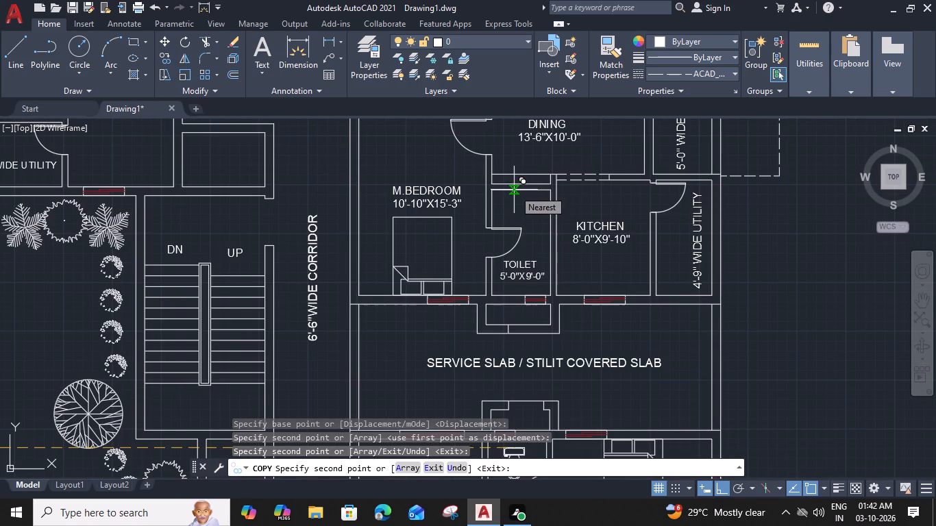
{"action": "middle_click_drag", "start_coordinate": [508, 316], "coordinate": [489, 88]}
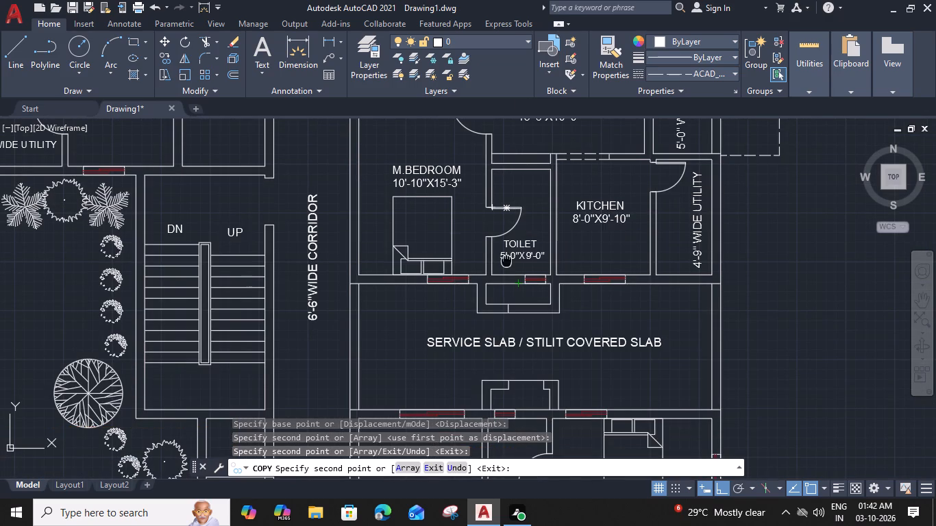
{"action": "left_click", "coordinate": [492, 212]}
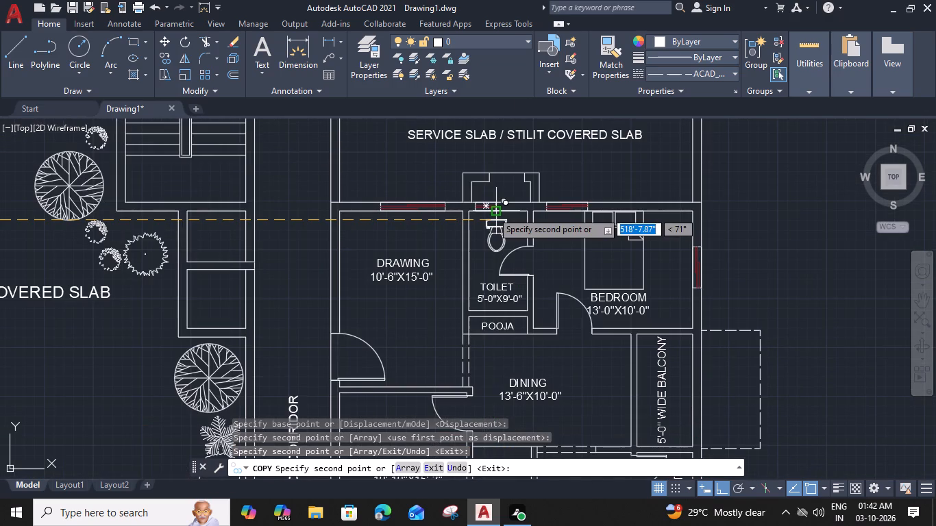
Place the last toilet copy against the window wall of the 5'-0"X9'-0" toilet beside the 11'-1"X16'-9" drawing, and finish copying.
{"action": "middle_click_drag", "start_coordinate": [481, 290], "coordinate": [469, 74]}
{"action": "middle_click_drag", "start_coordinate": [493, 300], "coordinate": [492, 218]}
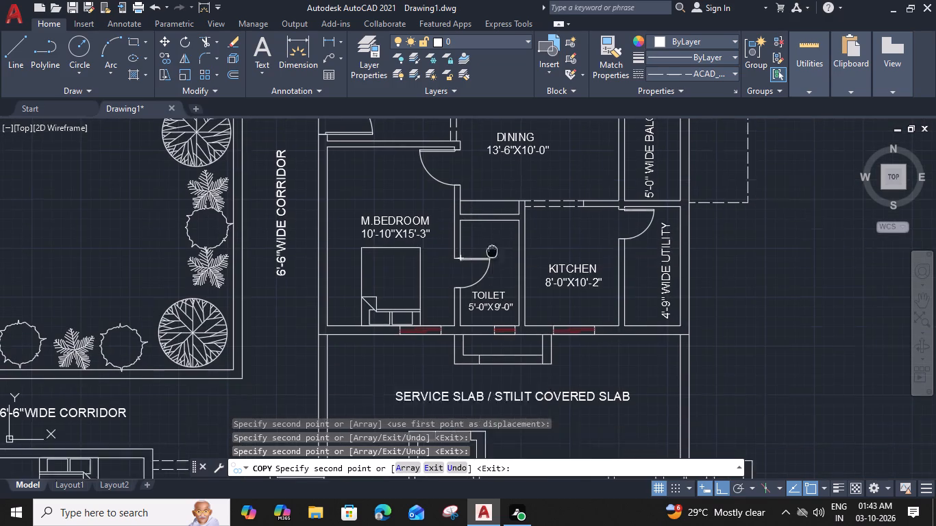
{"action": "middle_click_drag", "start_coordinate": [492, 218], "coordinate": [492, 62]}
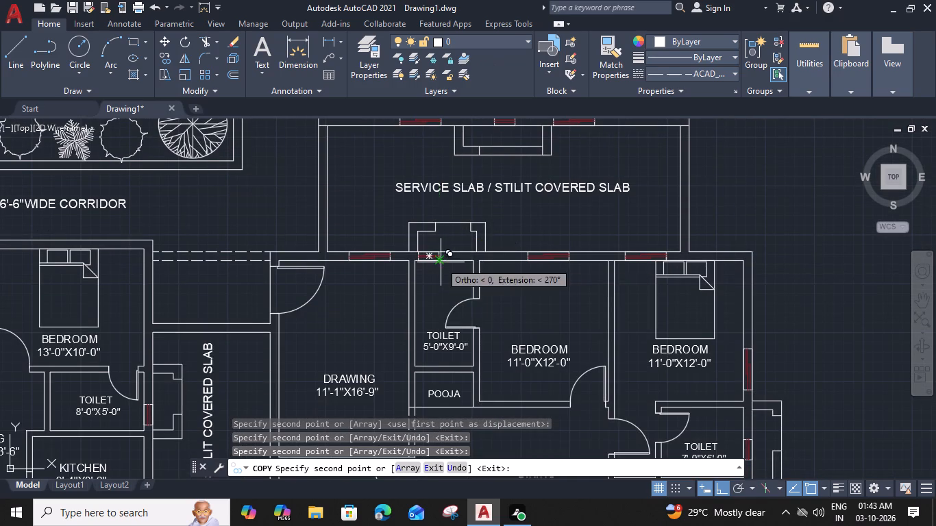
{"action": "left_click", "coordinate": [442, 262]}
{"action": "scroll", "coordinate": [440, 269], "scroll_direction": "down", "scroll_amount": 2}
{"action": "middle_click_drag", "start_coordinate": [423, 288], "coordinate": [467, 229]}
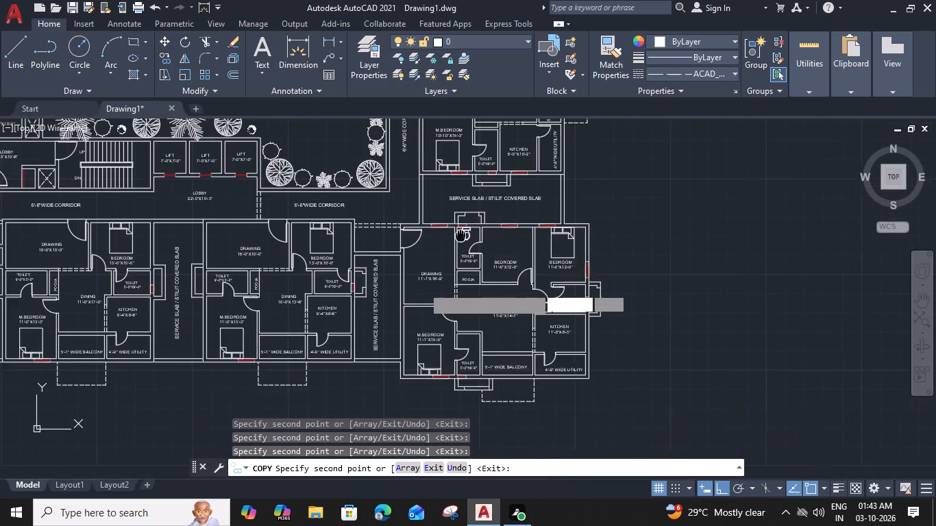
{"action": "middle_click_drag", "start_coordinate": [467, 229], "coordinate": [556, 217]}
{"action": "key", "text": "Escape"}
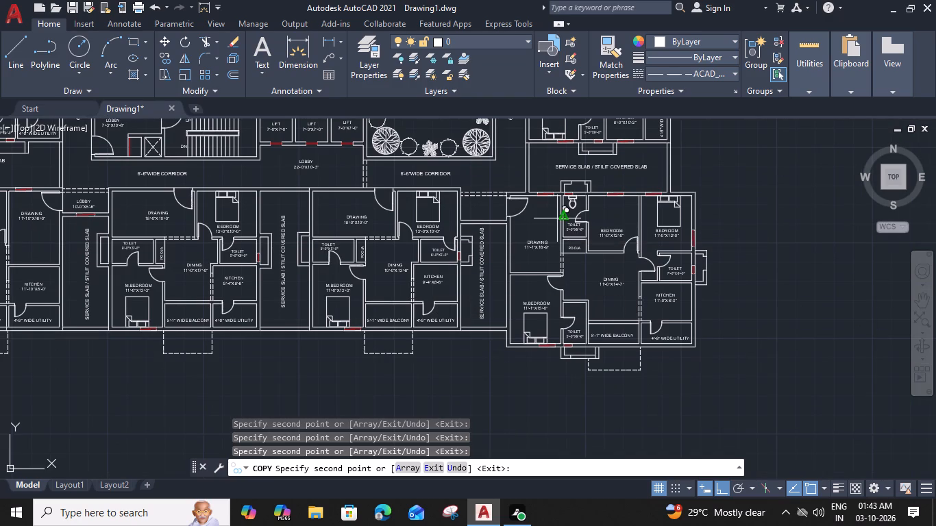
Move the 5'-0"X9'-0" TOILET label beside the 11'-0"X11'-4" bedroom straight down off the fixture, to just above the pooja.
{"action": "scroll", "coordinate": [423, 221], "scroll_direction": "down", "scroll_amount": 2}
{"action": "middle_click_drag", "start_coordinate": [386, 220], "coordinate": [556, 224]}
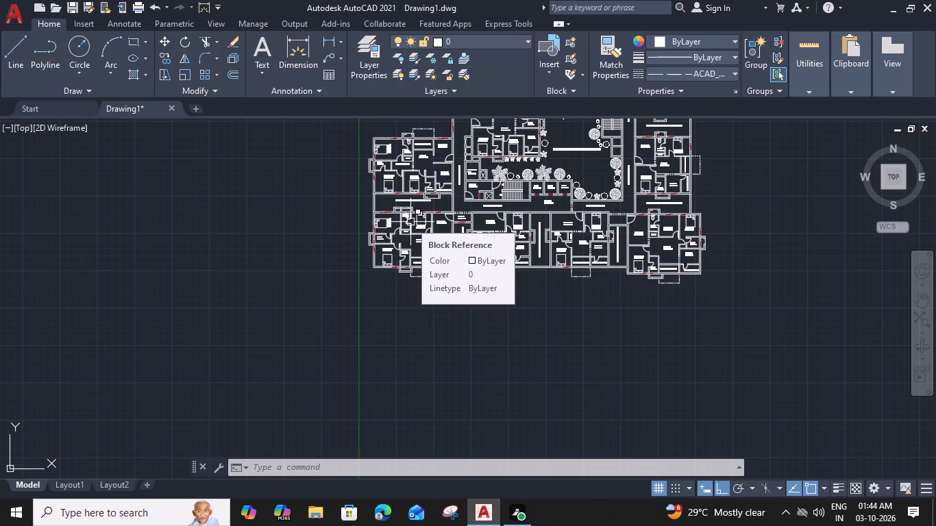
{"action": "scroll", "coordinate": [419, 186], "scroll_direction": "up", "scroll_amount": 2}
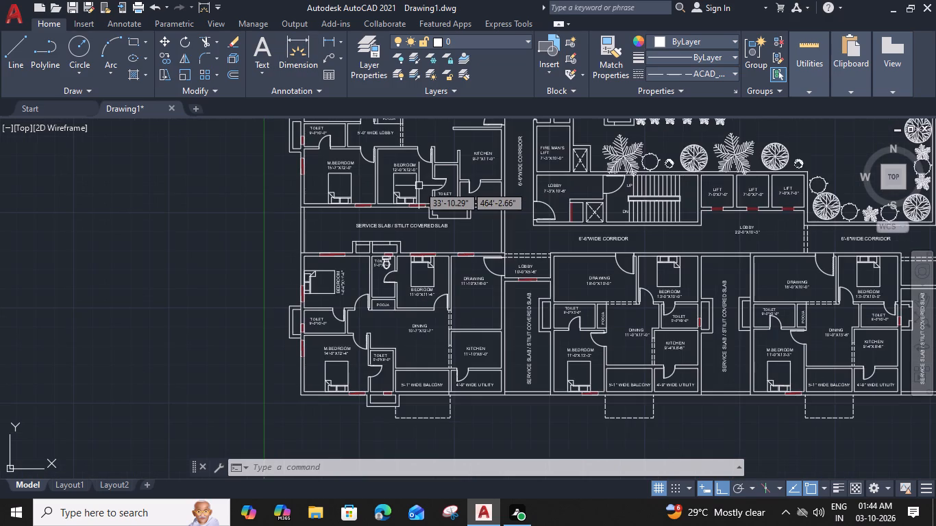
{"action": "middle_click_drag", "start_coordinate": [402, 301], "coordinate": [428, 268]}
{"action": "scroll", "coordinate": [410, 240], "scroll_direction": "up", "scroll_amount": 3}
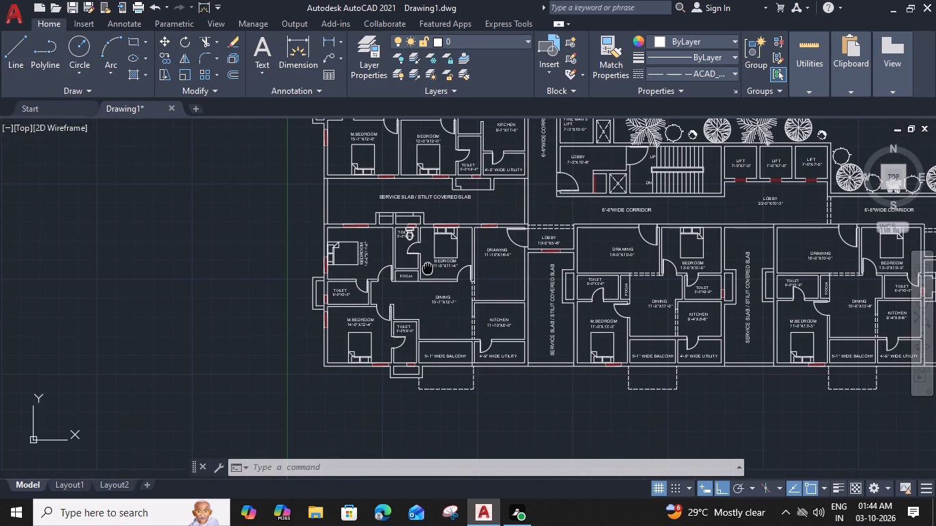
{"action": "left_click", "coordinate": [390, 211]}
{"action": "key", "text": "c"}
{"action": "key", "text": "Escape"}
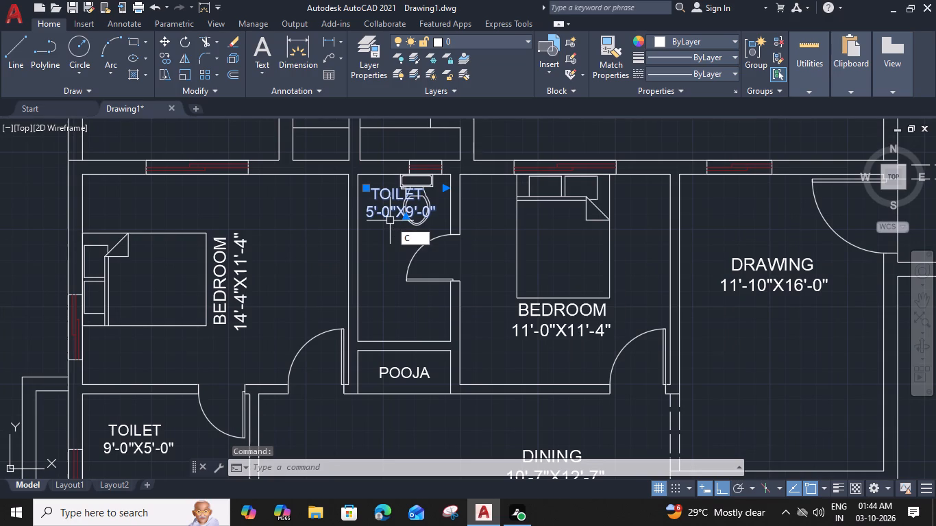
{"action": "left_click", "coordinate": [388, 212]}
{"action": "type", "text": "M"}
{"action": "key", "text": "space"}
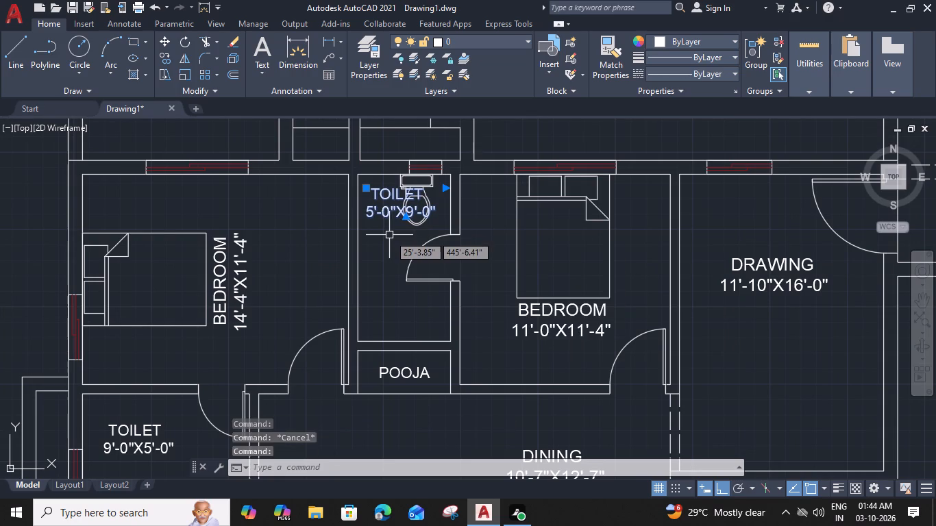
{"action": "left_click", "coordinate": [371, 212]}
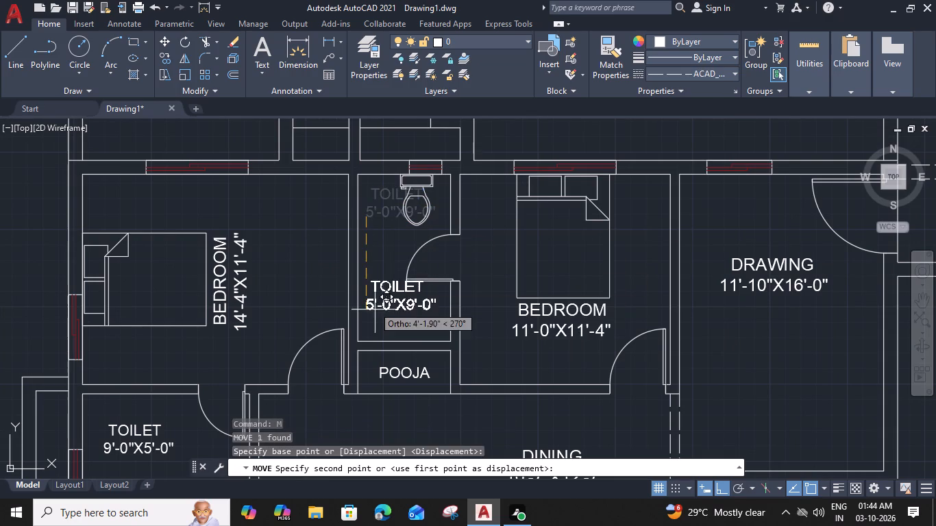
{"action": "left_click", "coordinate": [378, 323]}
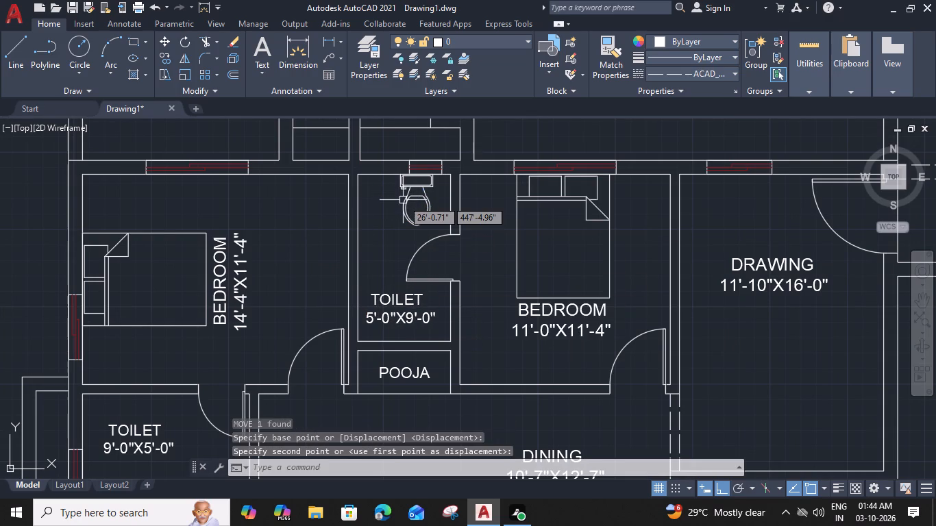
Copy that toilet fixture by its tank's back midpoint straight down into the 5'-0"X9'-0" toilet of the 14'-0"X12'-4" master bedroom.
{"action": "left_click", "coordinate": [408, 204]}
{"action": "type", "text": "CO"}
{"action": "key", "text": "space"}
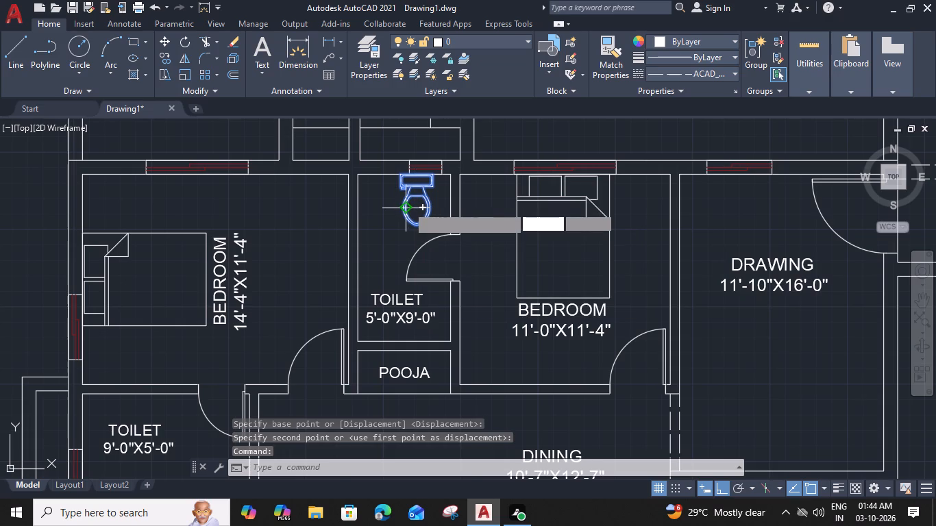
{"action": "left_click", "coordinate": [417, 174]}
{"action": "scroll", "coordinate": [415, 310], "scroll_direction": "down", "scroll_amount": 2}
{"action": "middle_click_drag", "start_coordinate": [416, 323], "coordinate": [416, 323]}
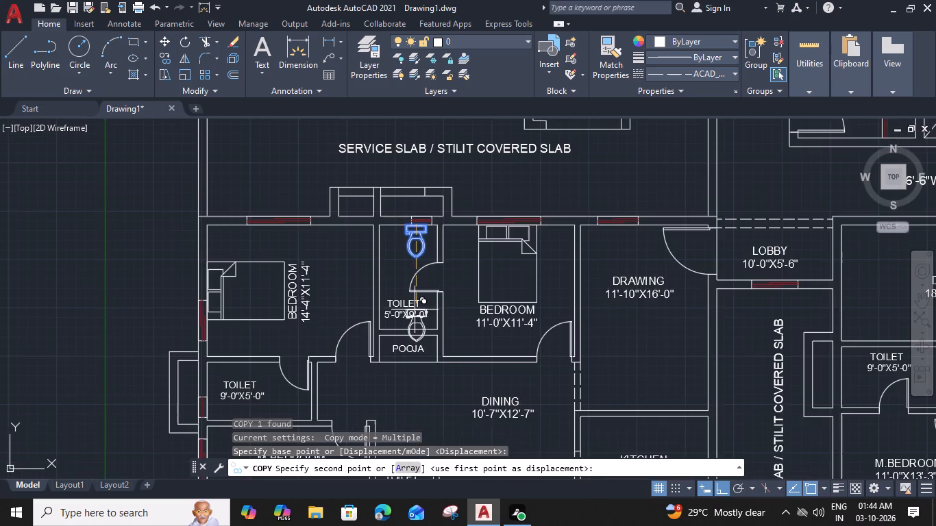
{"action": "middle_click_drag", "start_coordinate": [416, 323], "coordinate": [432, 129]}
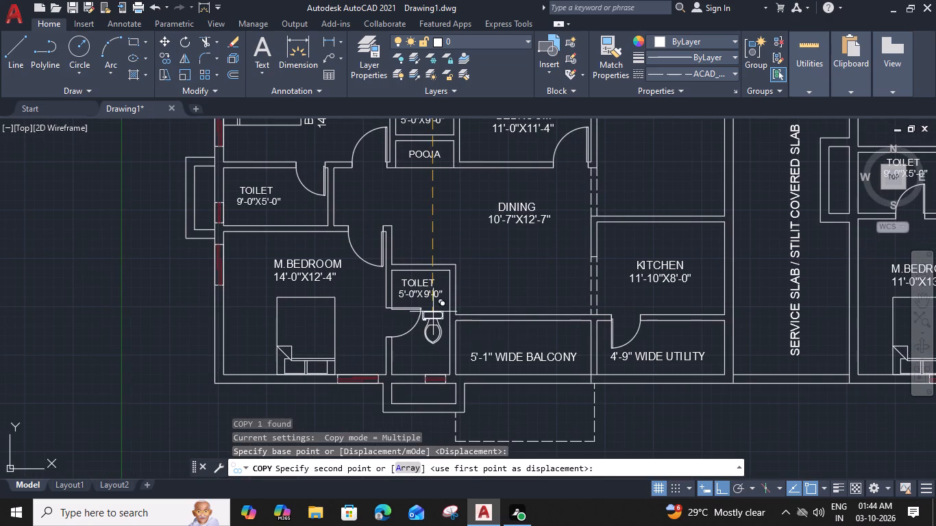
{"action": "left_click", "coordinate": [430, 318]}
{"action": "key", "text": "Escape"}
Rotate the copied toilet fixture half a turn about its tank's back corner, so the tank faces the window wall.
{"action": "left_click", "coordinate": [430, 318]}
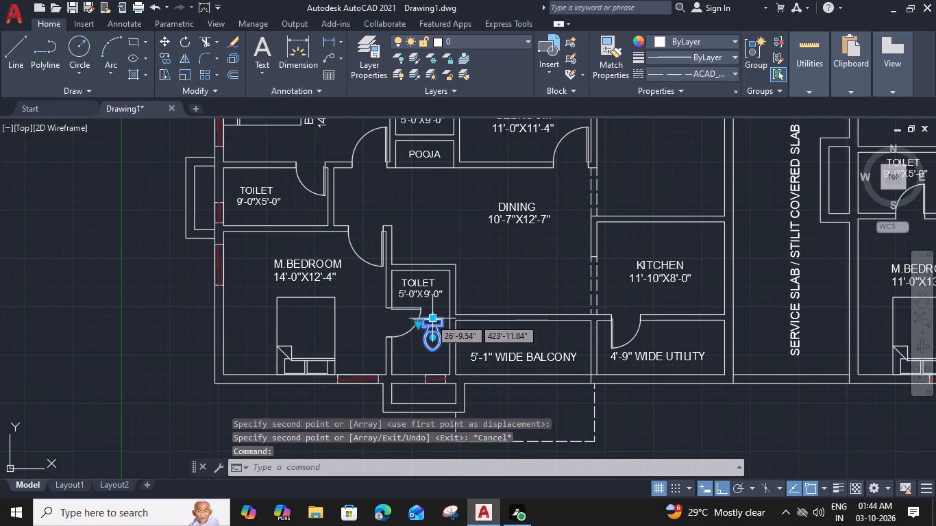
{"action": "type", "text": "RO"}
{"action": "key", "text": "space"}
{"action": "scroll", "coordinate": [430, 320], "scroll_direction": "up", "scroll_amount": 2}
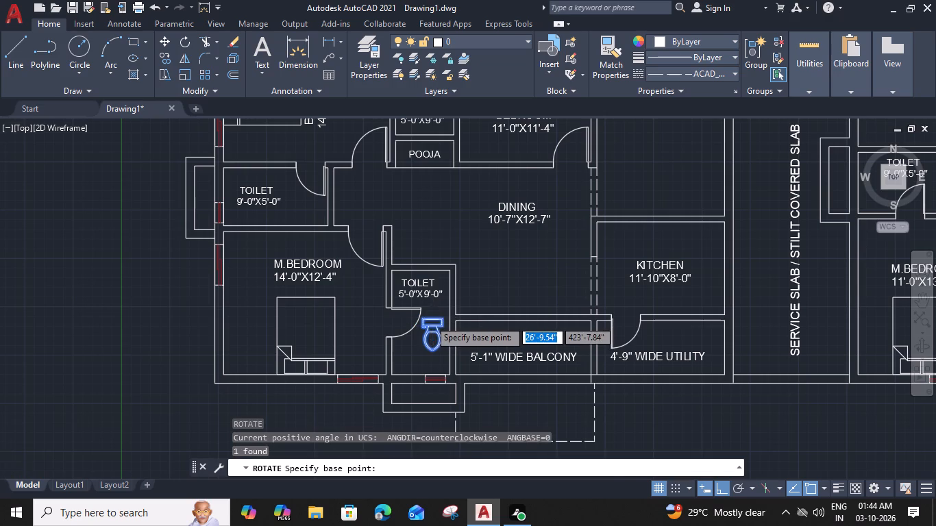
{"action": "scroll", "coordinate": [430, 320], "scroll_direction": "up", "scroll_amount": 2}
{"action": "left_click", "coordinate": [392, 315]}
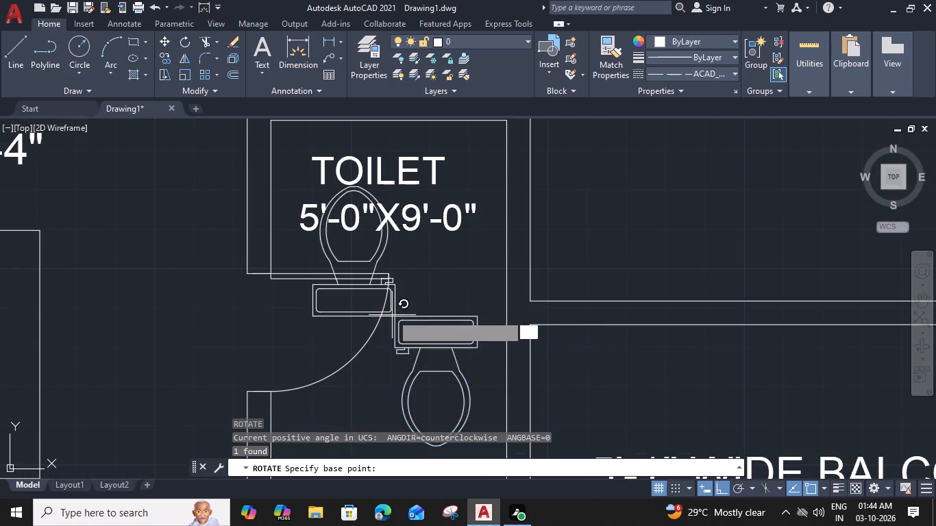
{"action": "scroll", "coordinate": [384, 317], "scroll_direction": "up", "scroll_amount": 4}
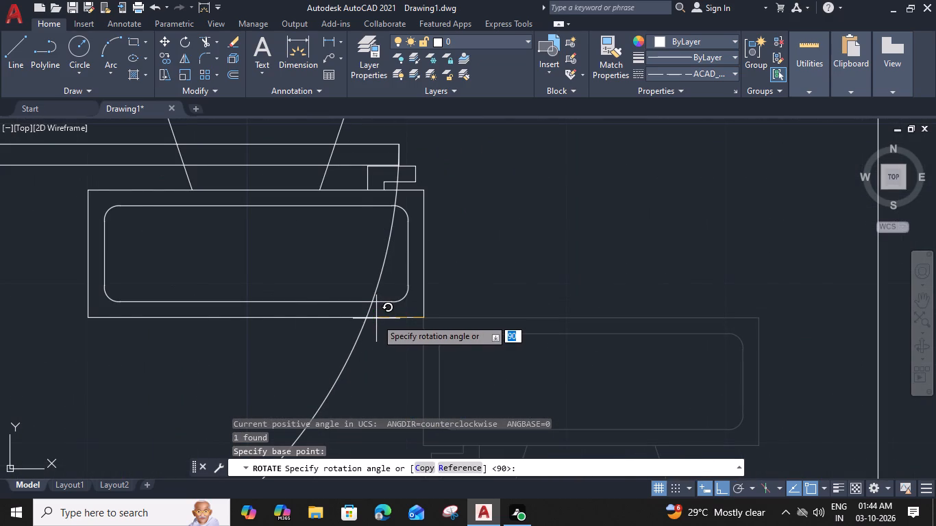
{"action": "left_click", "coordinate": [376, 318]}
Move the rotated toilet fixture by its tank's back midpoint onto the window wall of the master bedroom's toilet.
{"action": "left_click", "coordinate": [417, 318]}
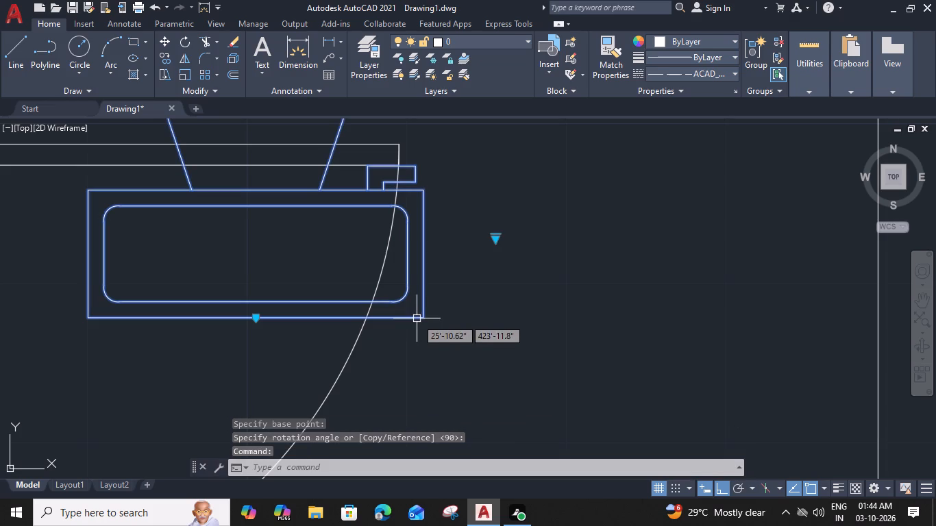
{"action": "type", "text": "M"}
{"action": "key", "text": "space"}
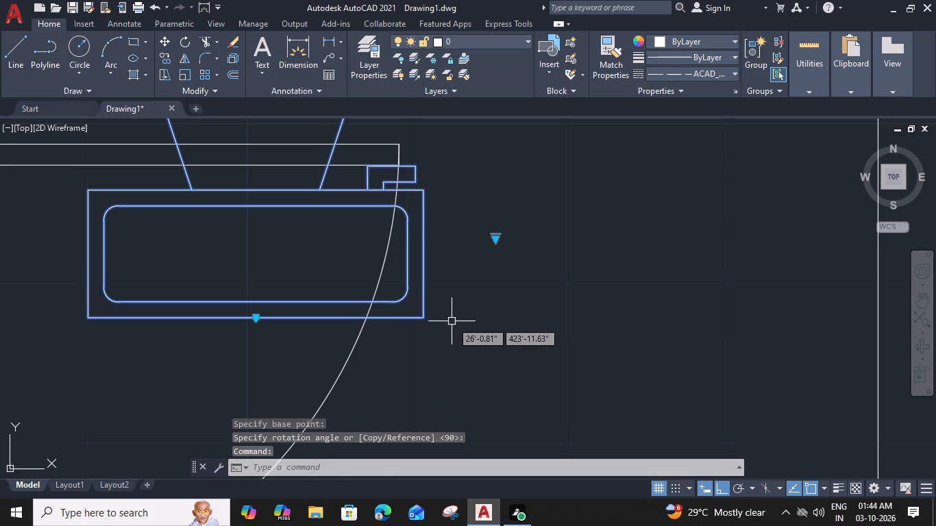
{"action": "left_click", "coordinate": [253, 317]}
{"action": "scroll", "coordinate": [253, 317], "scroll_direction": "down", "scroll_amount": 3}
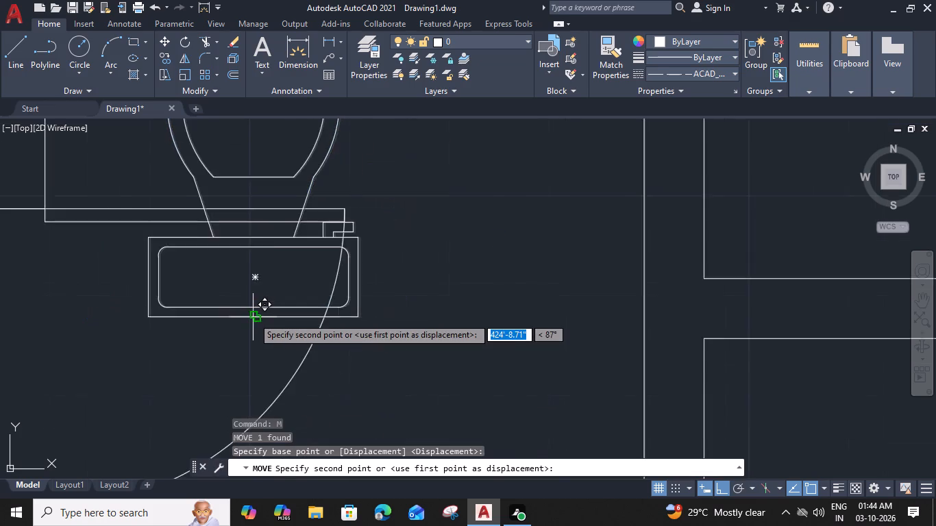
{"action": "middle_click_drag", "start_coordinate": [334, 334], "coordinate": [408, 128]}
{"action": "scroll", "coordinate": [424, 275], "scroll_direction": "down", "scroll_amount": 2}
{"action": "middle_click_drag", "start_coordinate": [429, 296], "coordinate": [431, 253]}
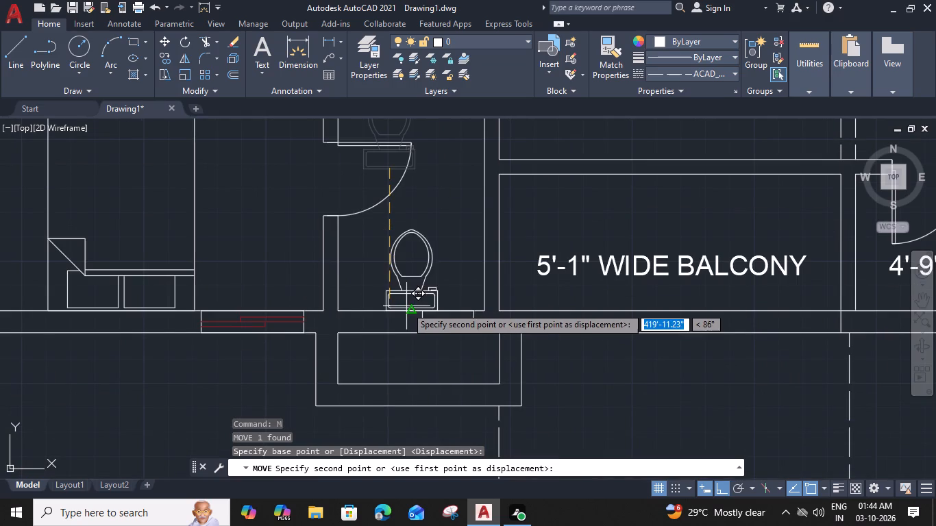
{"action": "left_click", "coordinate": [410, 309]}
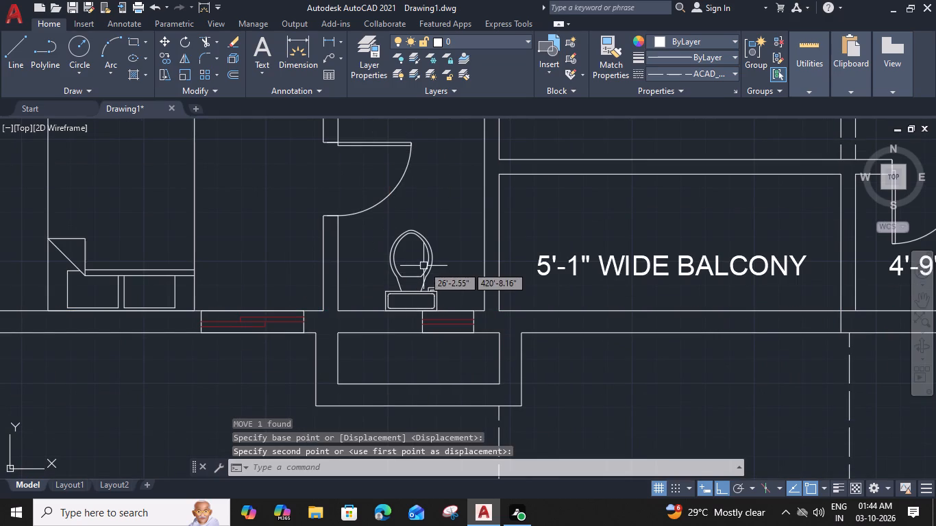
Copy the rotated toilet fixture to the window wall of the 5'-0"X9'-0" toilet between the 12'-0"X12'-0" bedroom and 4'-9" wide utility.
{"action": "left_click", "coordinate": [431, 262]}
{"action": "key", "text": "c"}
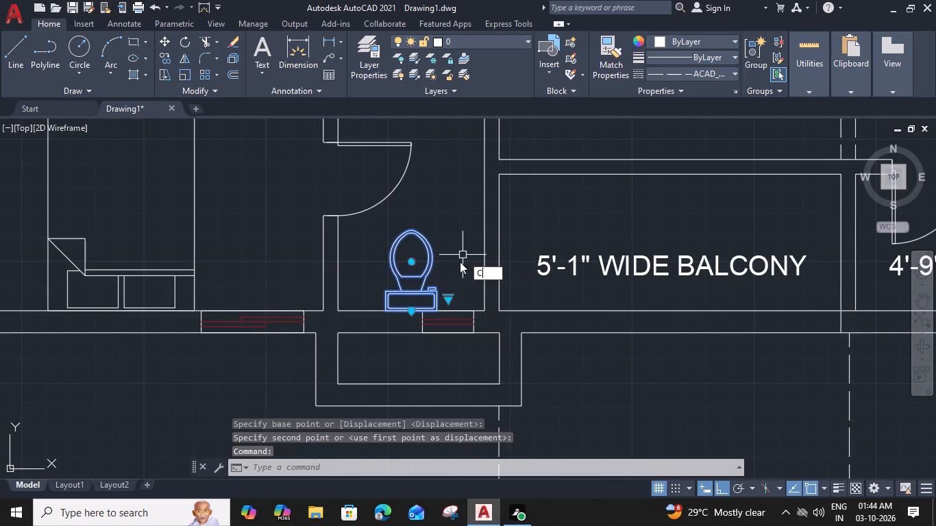
{"action": "key", "text": "o"}
{"action": "key", "text": "space"}
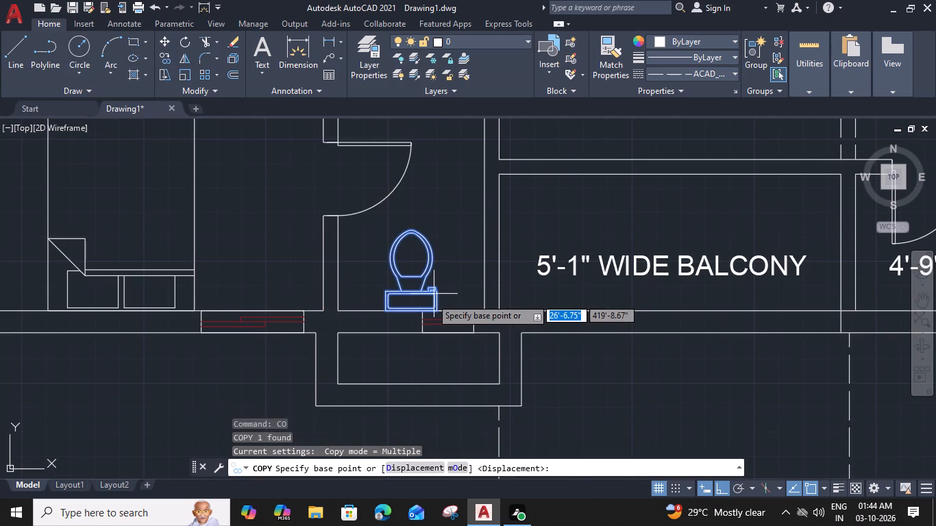
{"action": "left_click", "coordinate": [409, 310]}
{"action": "scroll", "coordinate": [412, 263], "scroll_direction": "down", "scroll_amount": 2}
{"action": "middle_click_drag", "start_coordinate": [420, 225], "coordinate": [409, 310]}
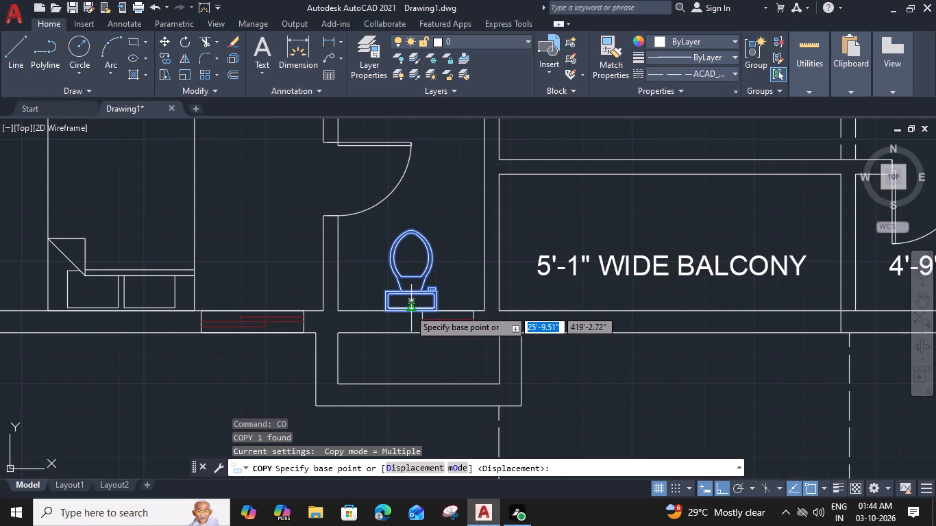
{"action": "middle_click_drag", "start_coordinate": [409, 310], "coordinate": [421, 336]}
{"action": "scroll", "coordinate": [421, 299], "scroll_direction": "down", "scroll_amount": 2}
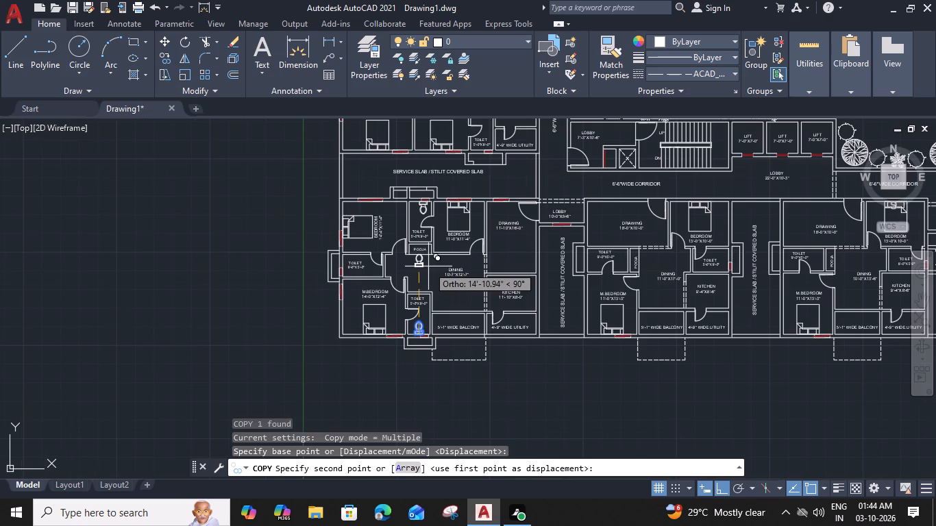
{"action": "middle_click_drag", "start_coordinate": [434, 221], "coordinate": [429, 325]}
{"action": "scroll", "coordinate": [465, 263], "scroll_direction": "up", "scroll_amount": 3}
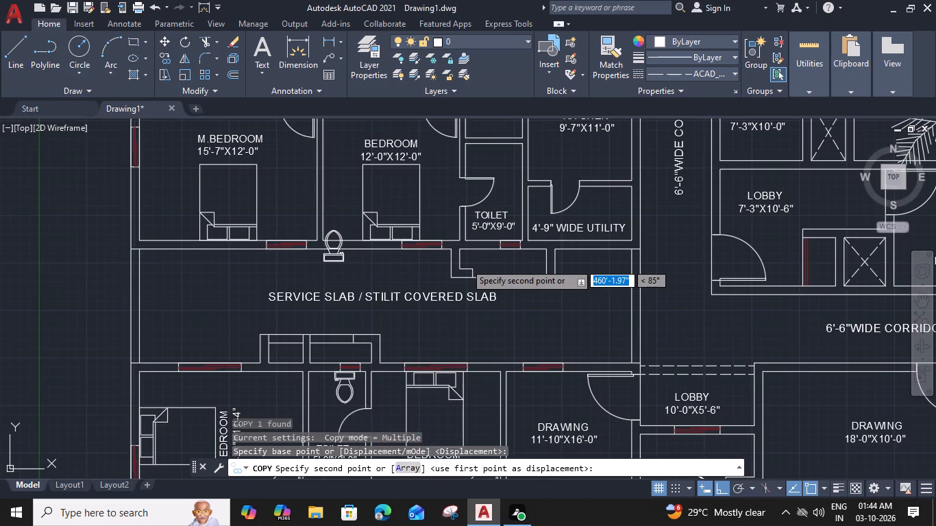
{"action": "left_click", "coordinate": [510, 226]}
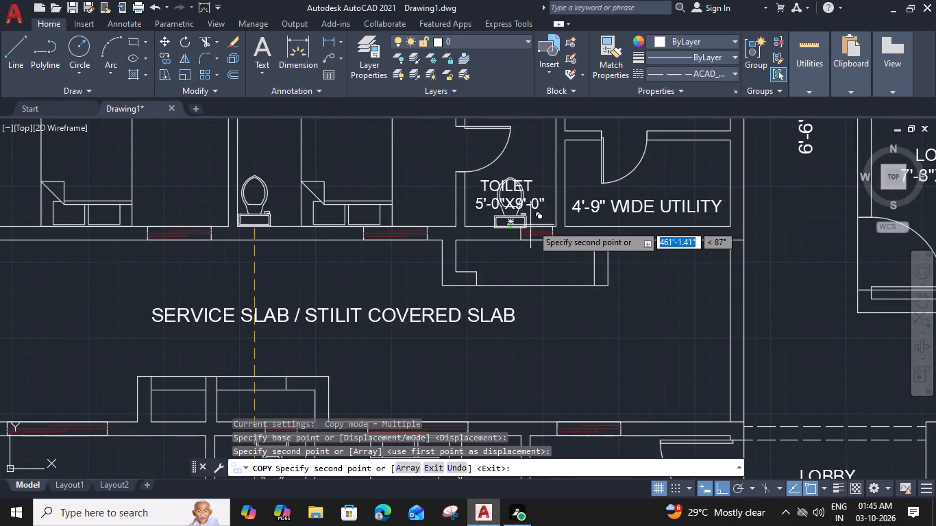
{"action": "key", "text": "Escape"}
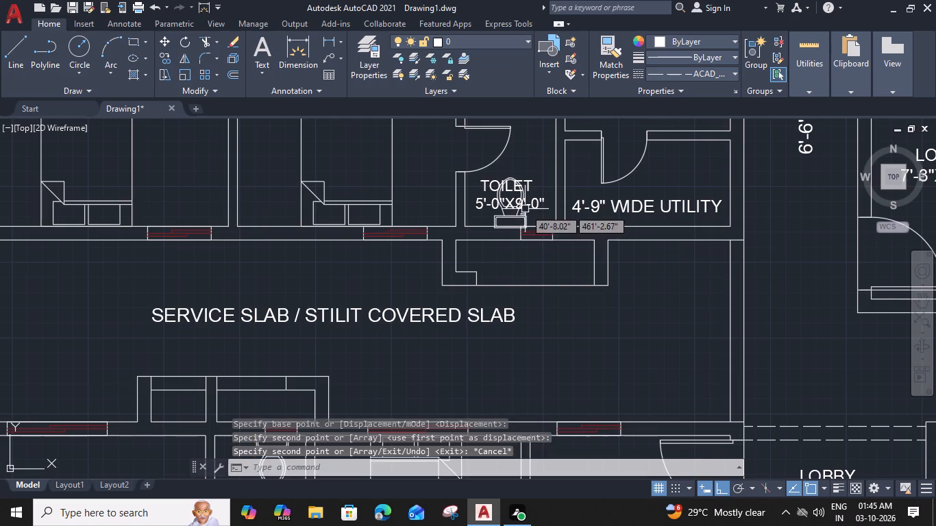
Move the toilet fixture by its tank's back midpoint up onto the window wall of the toilet beside the 4'-9" wide utility.
{"action": "left_click", "coordinate": [521, 217]}
{"action": "type", "text": "M"}
{"action": "key", "text": "space"}
{"action": "scroll", "coordinate": [520, 214], "scroll_direction": "up", "scroll_amount": 4}
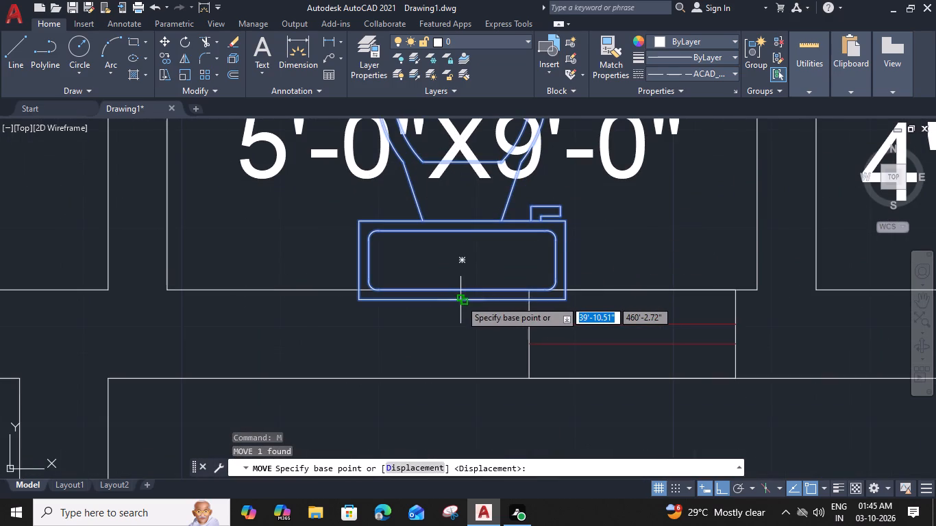
{"action": "left_click", "coordinate": [460, 300]}
{"action": "left_click", "coordinate": [457, 288]}
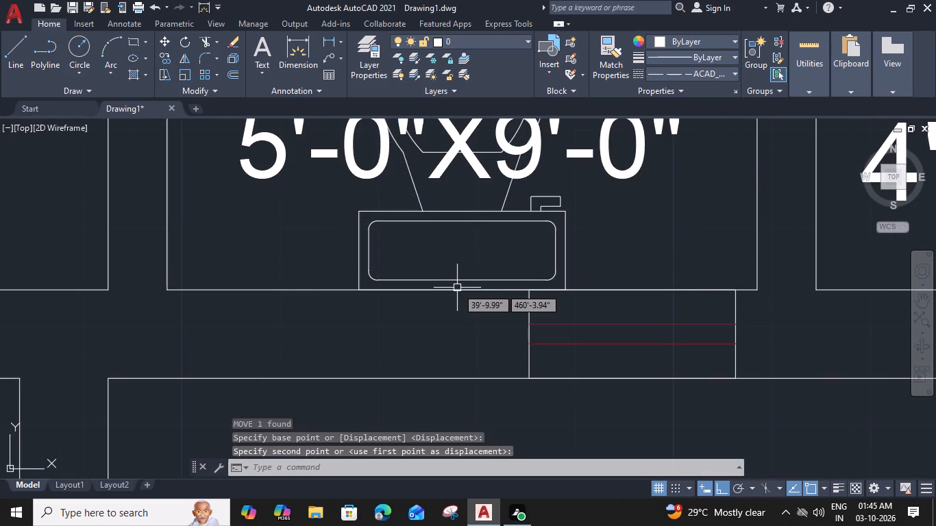
Move that toilet's TOILET 5'-0"X9'-0" label straight up, clear of the fixture, to just above the door.
{"action": "scroll", "coordinate": [463, 267], "scroll_direction": "down", "scroll_amount": 1}
{"action": "middle_click_drag", "start_coordinate": [465, 249], "coordinate": [465, 318]}
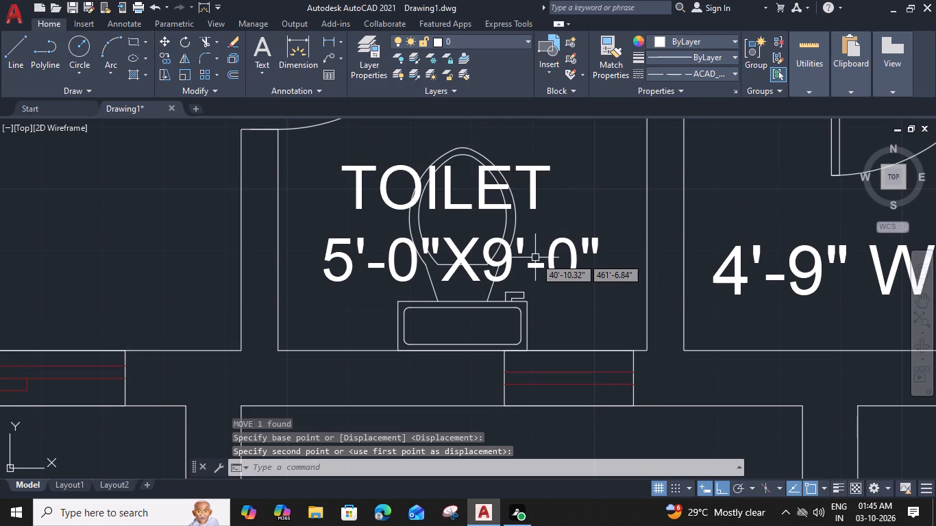
{"action": "left_click", "coordinate": [550, 249]}
{"action": "key", "text": "m"}
{"action": "key", "text": "space"}
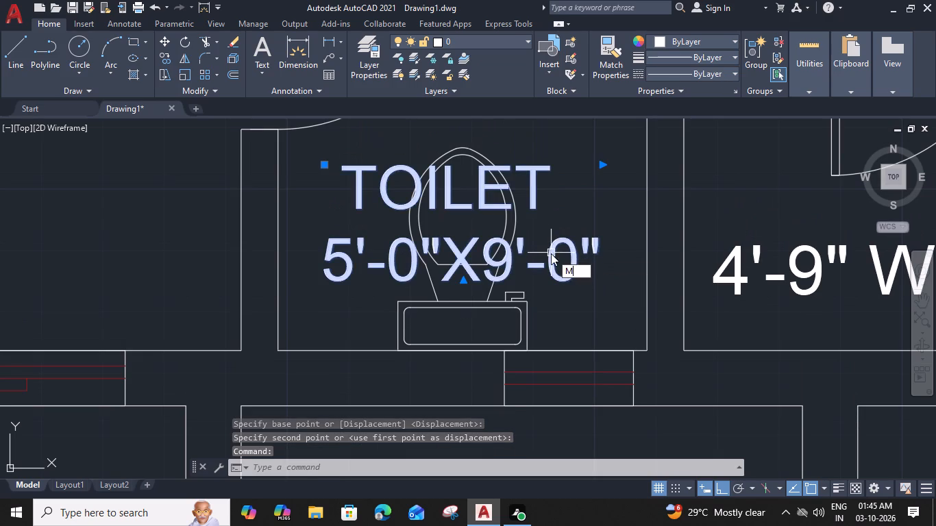
{"action": "left_click", "coordinate": [372, 169]}
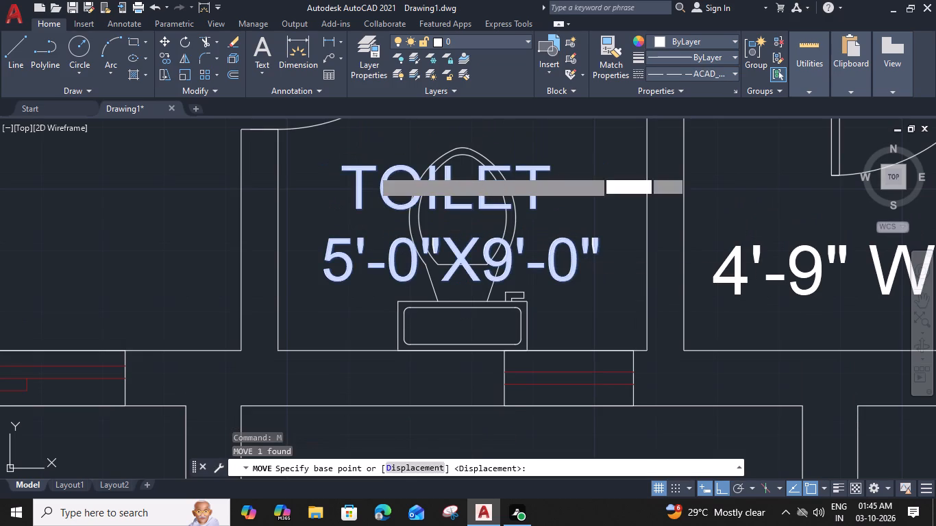
{"action": "scroll", "coordinate": [375, 166], "scroll_direction": "down", "scroll_amount": 3}
{"action": "middle_click_drag", "start_coordinate": [377, 172], "coordinate": [376, 359]}
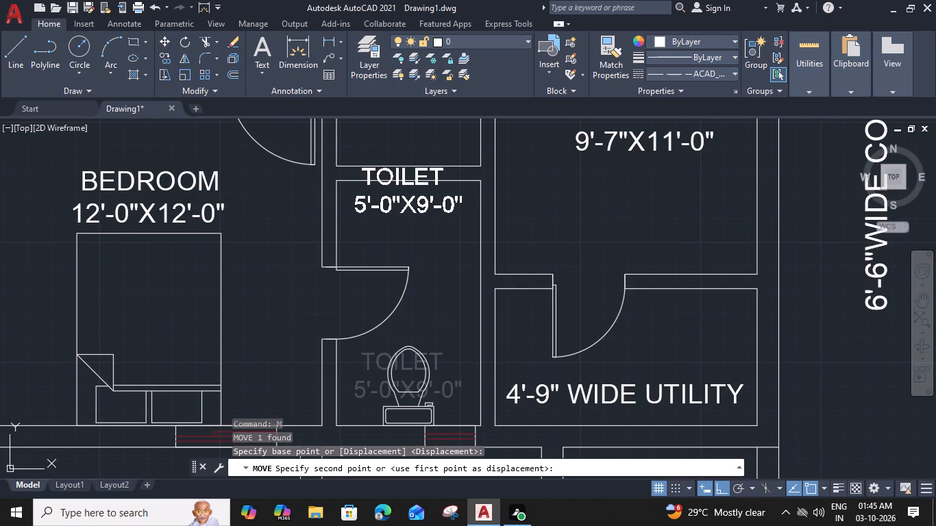
{"action": "left_click", "coordinate": [388, 204]}
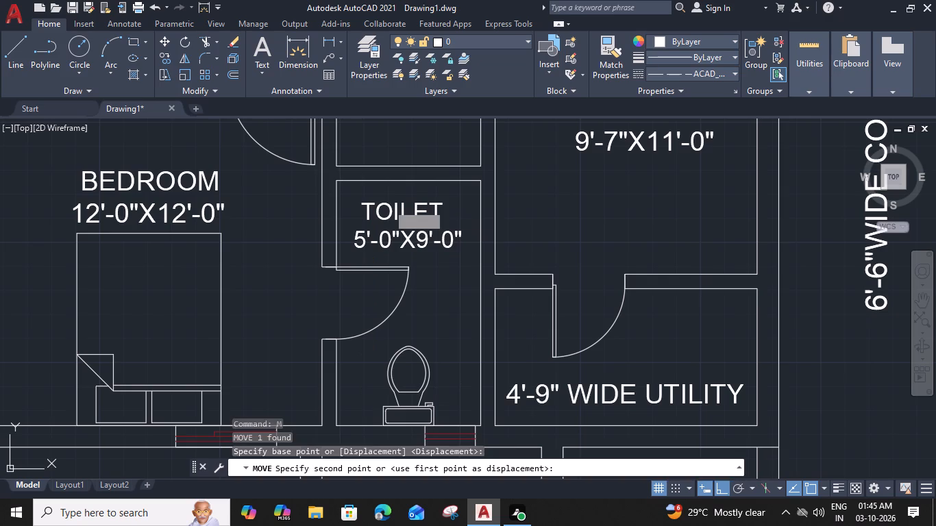
Copy the toilet fixture by its tank's back midpoint to the window wall of the 5'-0"X9'-0" toilet between the 11'-4"X15'-7" master bedroom and 11'-3"X11'-0" bedroom.
{"action": "left_click", "coordinate": [419, 349]}
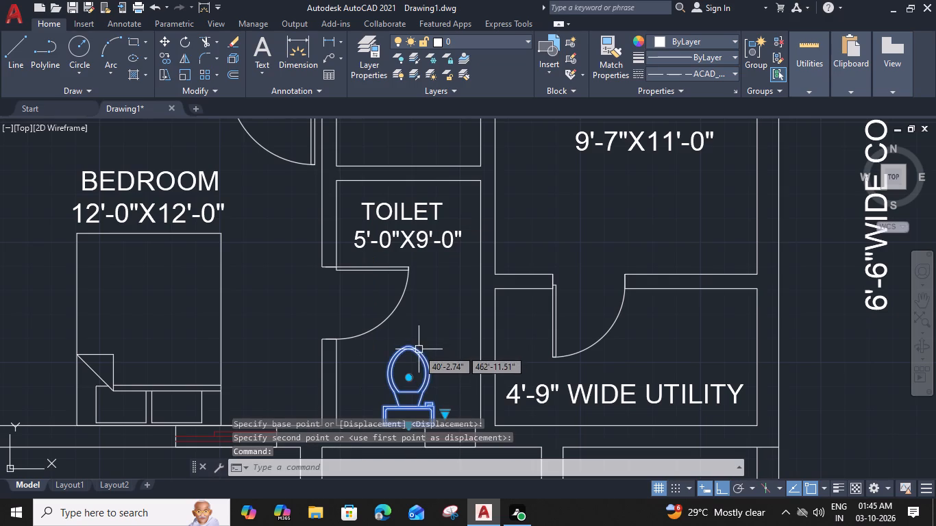
{"action": "key", "text": "c"}
{"action": "type", "text": "O"}
{"action": "key", "text": "space"}
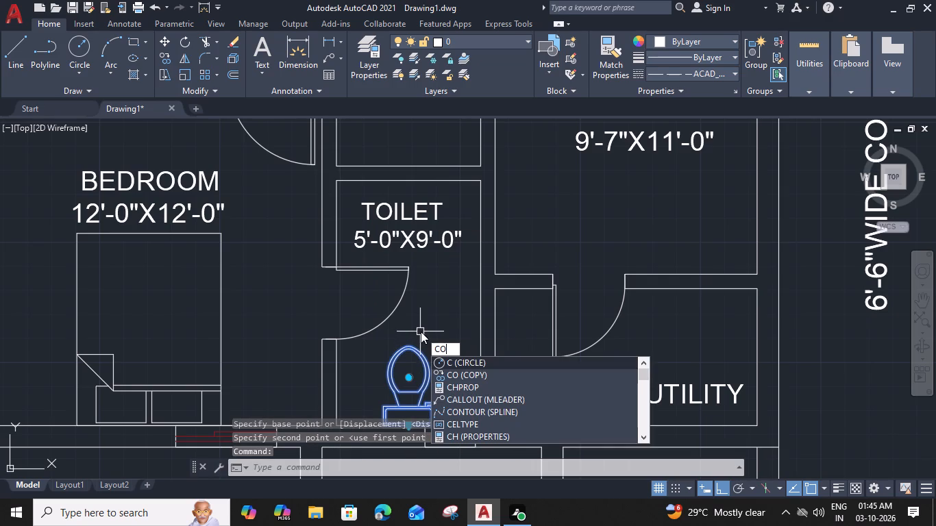
{"action": "middle_click_drag", "start_coordinate": [420, 327], "coordinate": [424, 264]}
{"action": "scroll", "coordinate": [415, 379], "scroll_direction": "up", "scroll_amount": 2}
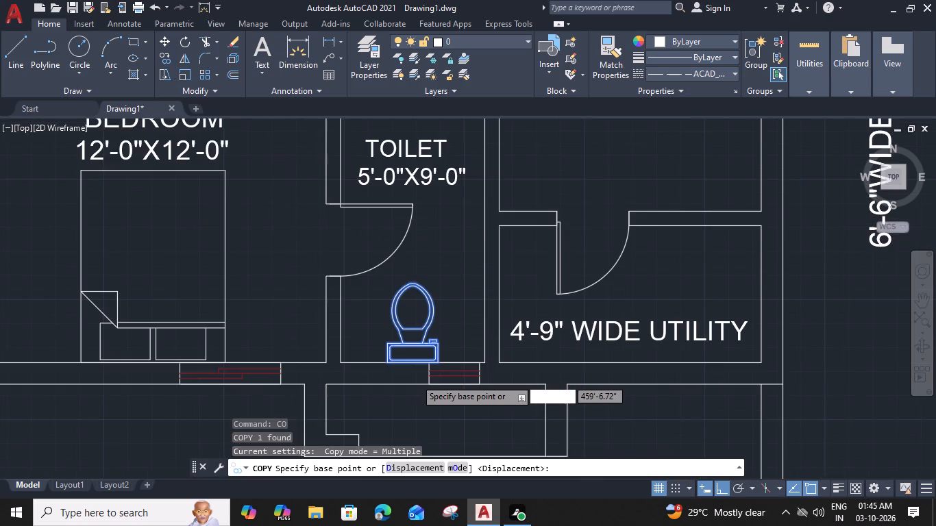
{"action": "left_click", "coordinate": [408, 340]}
{"action": "scroll", "coordinate": [408, 340], "scroll_direction": "down", "scroll_amount": 4}
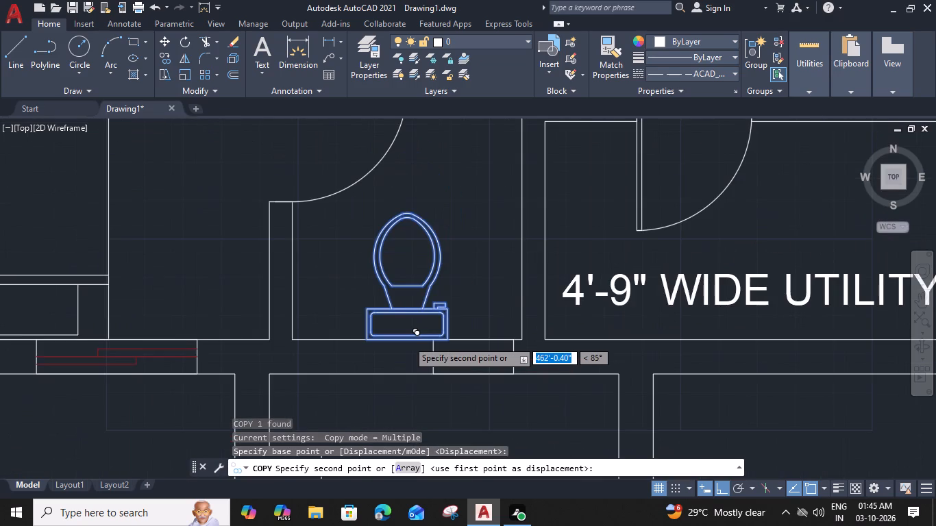
{"action": "middle_click_drag", "start_coordinate": [413, 247], "coordinate": [426, 473]}
{"action": "scroll", "coordinate": [426, 349], "scroll_direction": "down", "scroll_amount": 2}
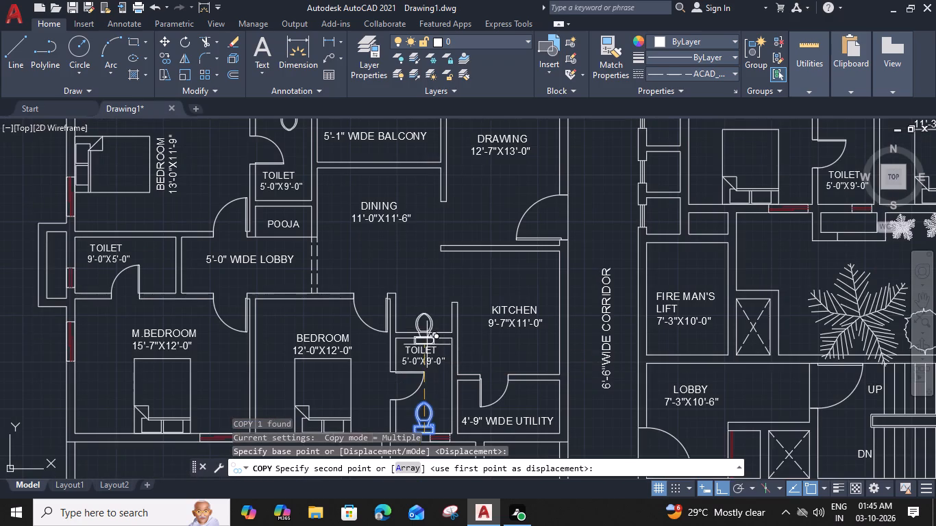
{"action": "middle_click_drag", "start_coordinate": [433, 320], "coordinate": [453, 474]}
{"action": "middle_click_drag", "start_coordinate": [580, 336], "coordinate": [554, 332]}
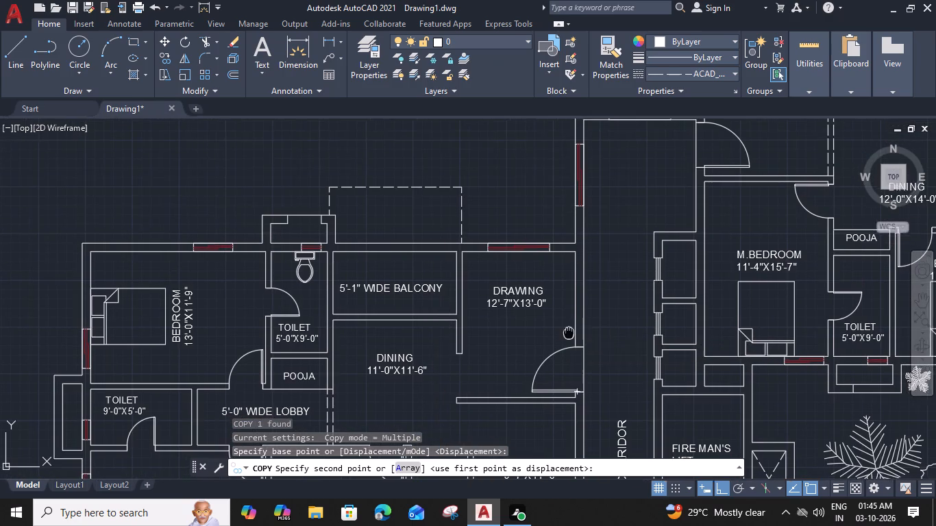
{"action": "middle_click_drag", "start_coordinate": [554, 332], "coordinate": [319, 332]}
{"action": "scroll", "coordinate": [598, 349], "scroll_direction": "up", "scroll_amount": 2}
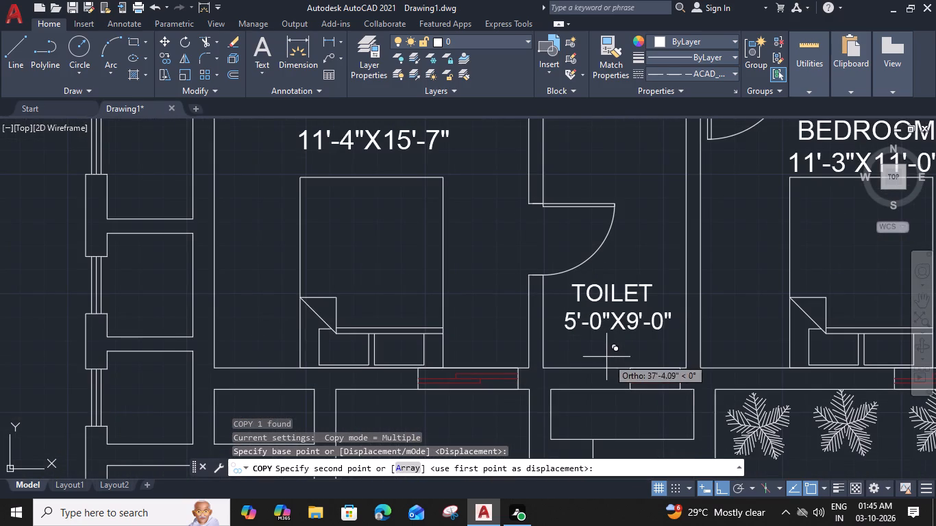
{"action": "left_click", "coordinate": [613, 368]}
Place another copy of the toilet fixture on the window wall of the 5'-0"X9'-0" toilet beside the 5'-6" wide utility.
{"action": "scroll", "coordinate": [611, 362], "scroll_direction": "down", "scroll_amount": 3}
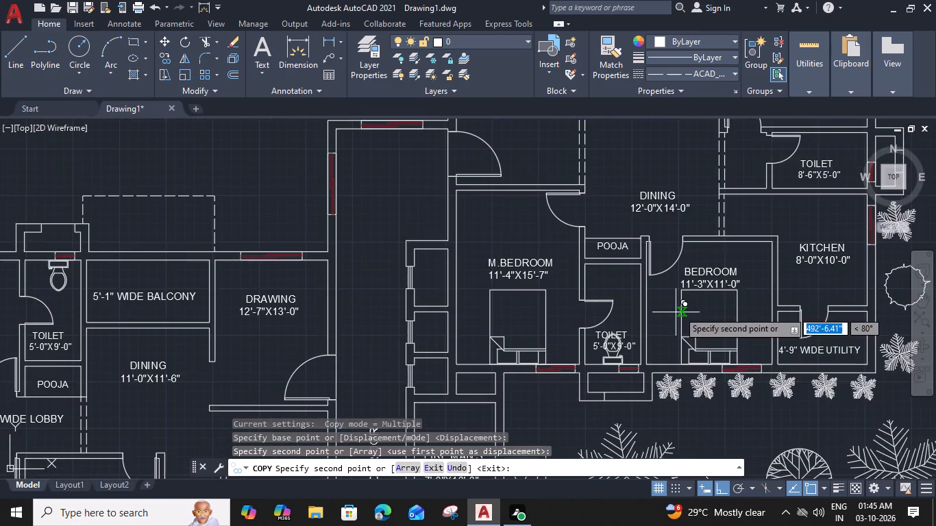
{"action": "middle_click_drag", "start_coordinate": [677, 310], "coordinate": [310, 336]}
{"action": "scroll", "coordinate": [336, 323], "scroll_direction": "down", "scroll_amount": 1}
{"action": "middle_click_drag", "start_coordinate": [373, 292], "coordinate": [373, 297]}
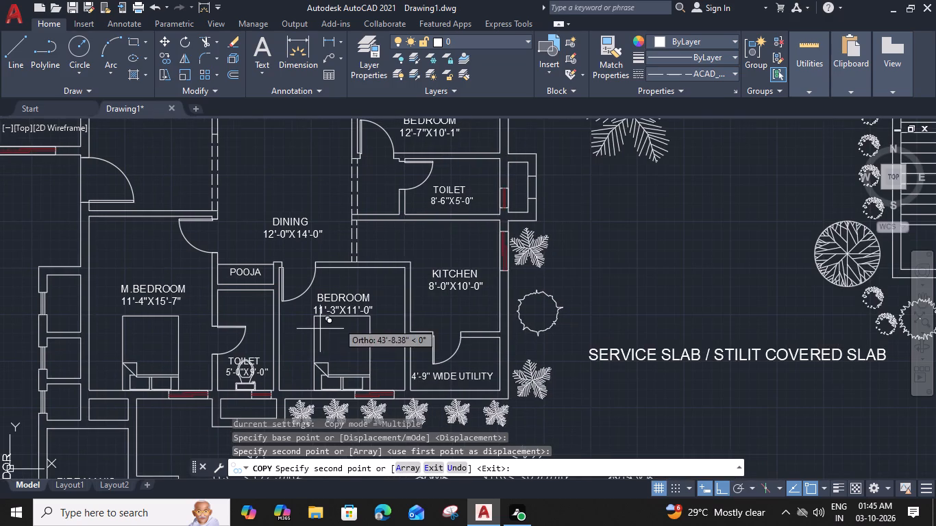
{"action": "middle_click_drag", "start_coordinate": [373, 297], "coordinate": [319, 421]}
{"action": "scroll", "coordinate": [492, 279], "scroll_direction": "up", "scroll_amount": 2}
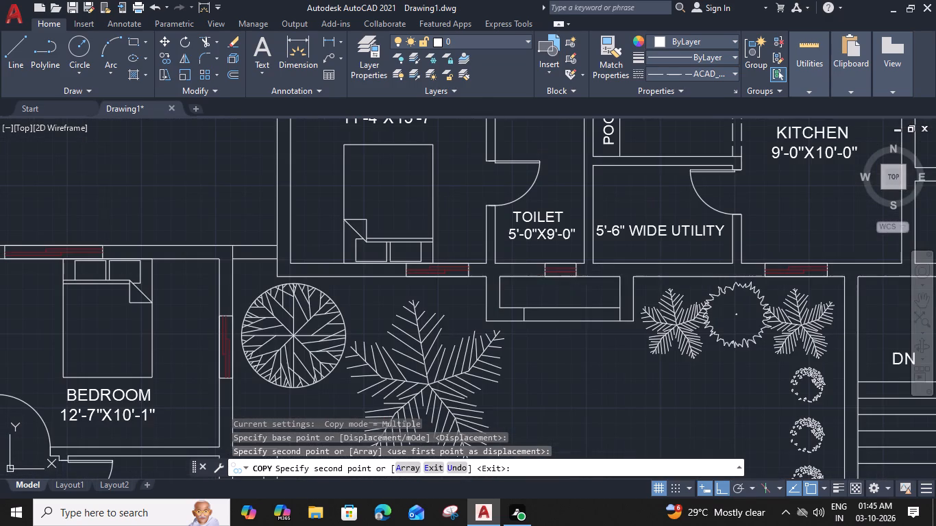
{"action": "left_click", "coordinate": [538, 263]}
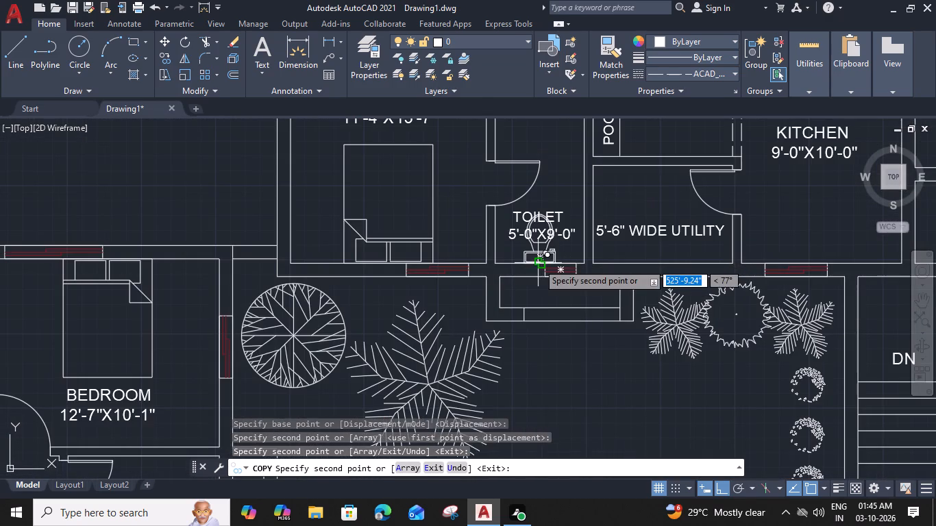
Place another copy of the toilet fixture on the window wall of a toilet in the remaining flats.
{"action": "scroll", "coordinate": [538, 263], "scroll_direction": "down", "scroll_amount": 3}
{"action": "middle_click_drag", "start_coordinate": [550, 323], "coordinate": [206, 405]}
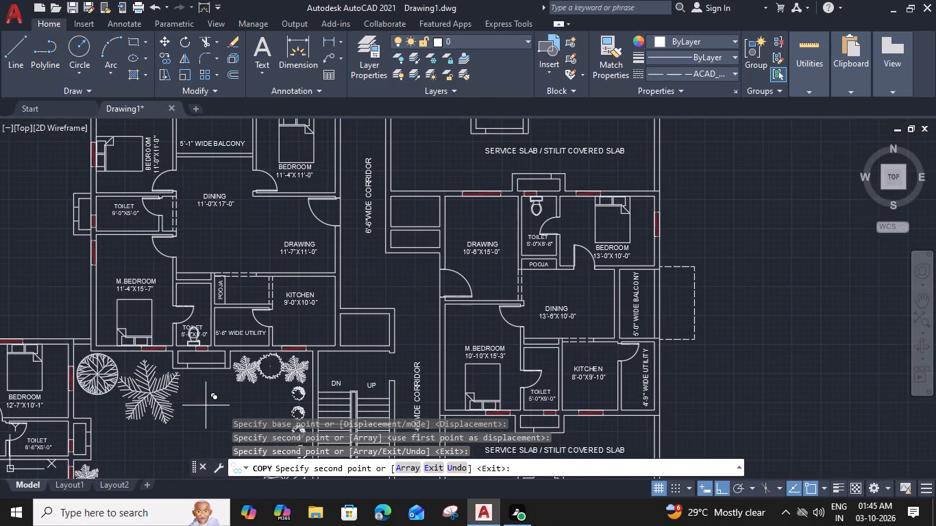
{"action": "middle_click_drag", "start_coordinate": [382, 288], "coordinate": [319, 416]}
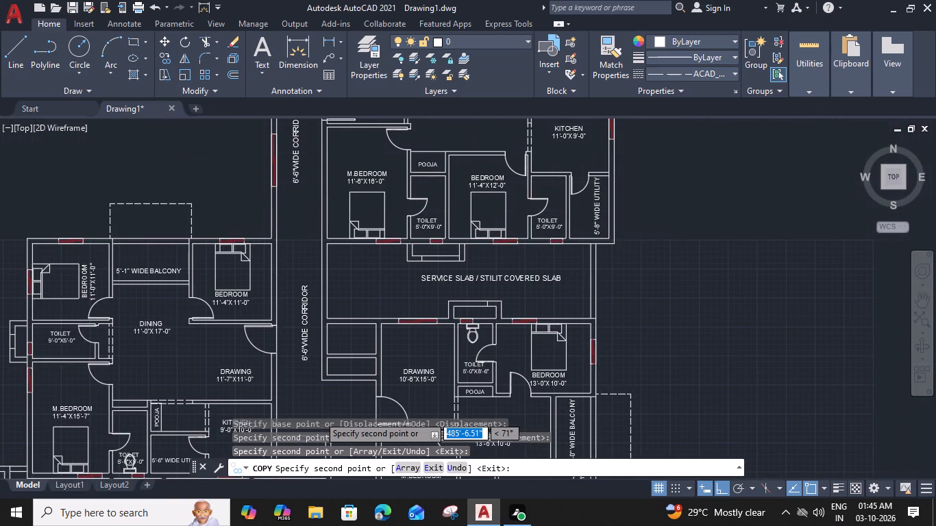
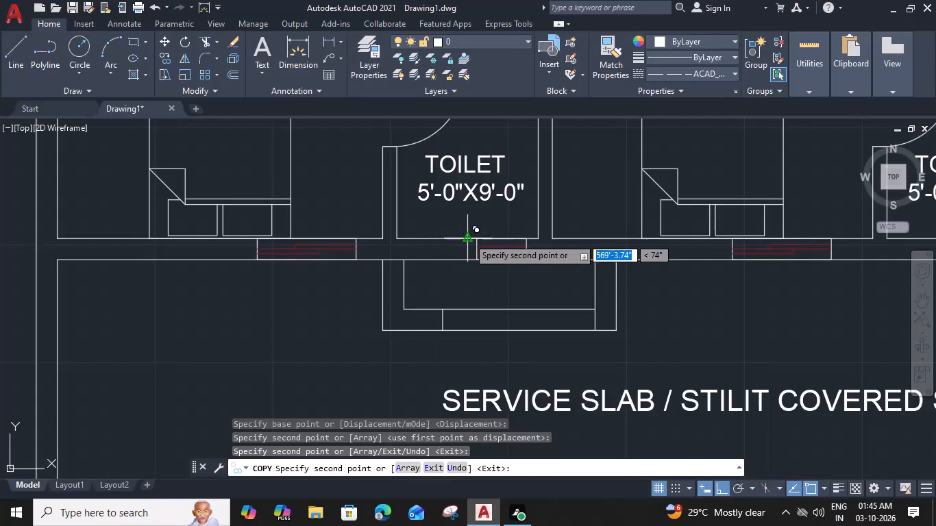
Place copies of the toilet fixture on the window walls of the two 5'-0"X9'-0" toilets on either side of the 11'-4"X12'-0" bedroom.
{"action": "left_click", "coordinate": [468, 238]}
{"action": "scroll", "coordinate": [469, 235], "scroll_direction": "down", "scroll_amount": 4}
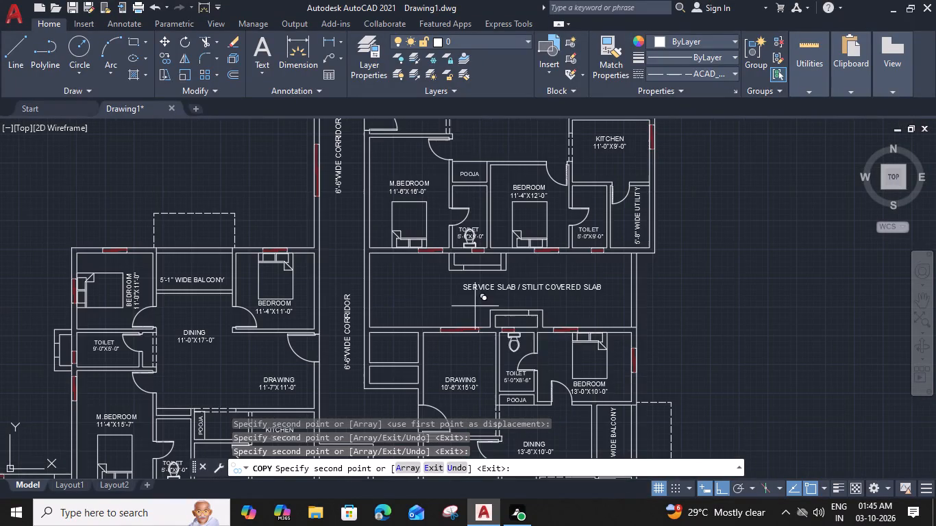
{"action": "scroll", "coordinate": [576, 242], "scroll_direction": "up", "scroll_amount": 3}
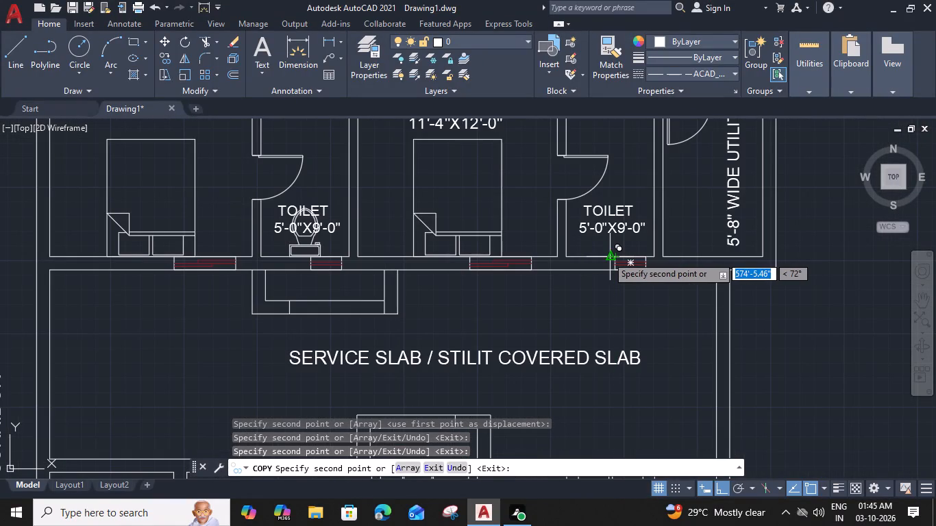
{"action": "left_click", "coordinate": [607, 256]}
Place another copy on the window wall of the 5'-0"X9'-0" toilet between the 10'-10"X15'-3" master bedroom and 8'-0"X9'-10" kitchen.
{"action": "scroll", "coordinate": [604, 253], "scroll_direction": "down", "scroll_amount": 4}
{"action": "middle_click_drag", "start_coordinate": [529, 288], "coordinate": [497, 391]}
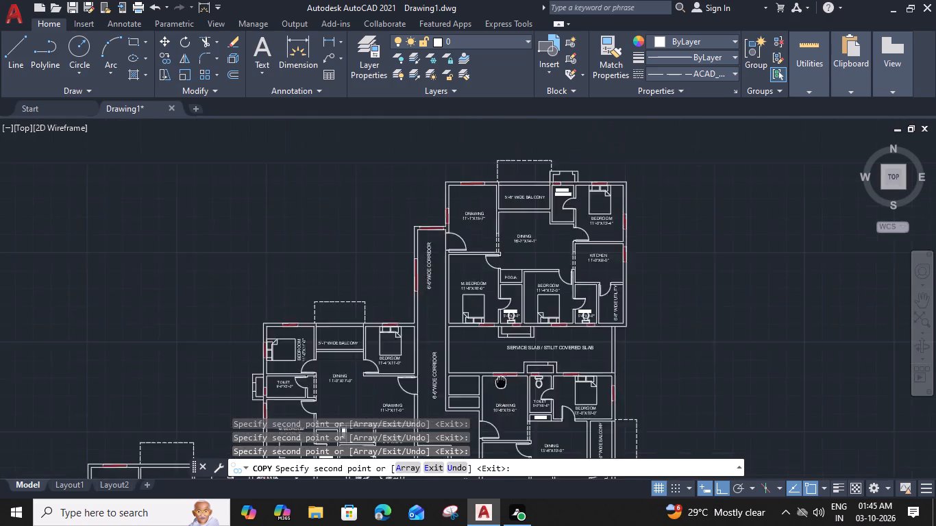
{"action": "middle_click_drag", "start_coordinate": [497, 391], "coordinate": [480, 283]}
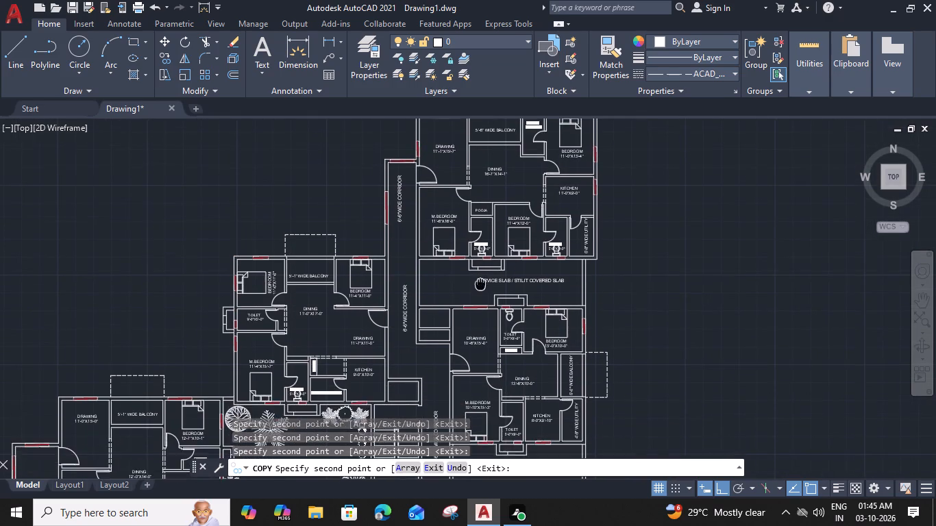
{"action": "middle_click_drag", "start_coordinate": [480, 283], "coordinate": [482, 212]}
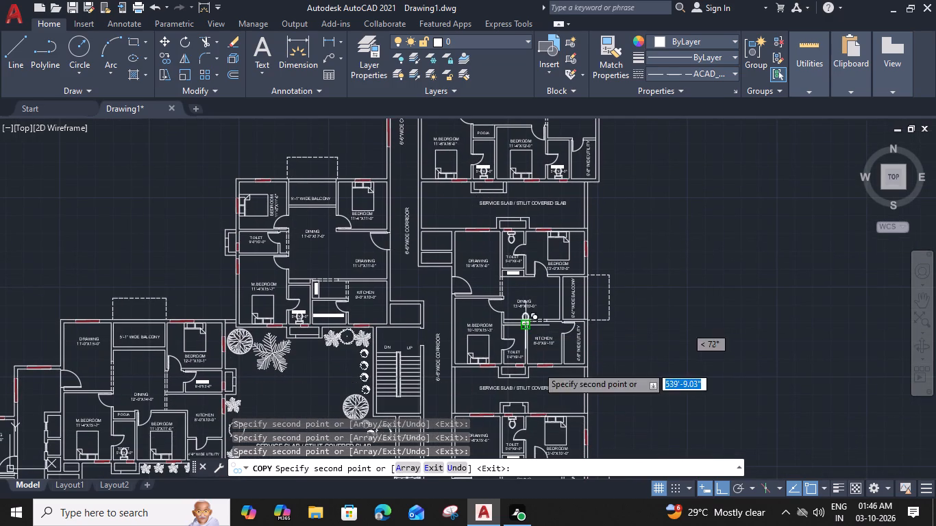
{"action": "scroll", "coordinate": [525, 373], "scroll_direction": "up", "scroll_amount": 2}
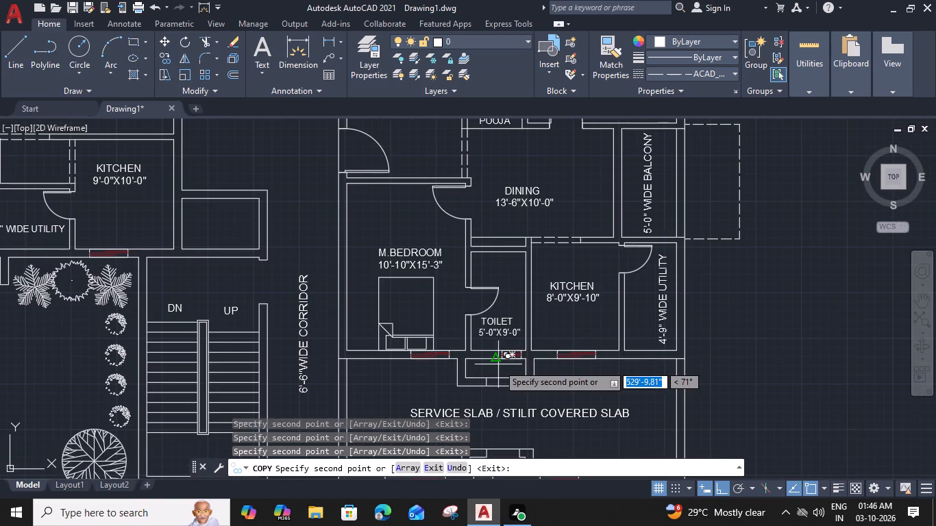
{"action": "left_click", "coordinate": [497, 353]}
Place another copy on the window wall of the 5'-0"X9'-0" toilet between the 10'-10"X15'-3" master bedroom and 8'-0"X10'-2" kitchen.
{"action": "scroll", "coordinate": [497, 371], "scroll_direction": "down", "scroll_amount": 3}
{"action": "middle_click_drag", "start_coordinate": [500, 401], "coordinate": [500, 378]}
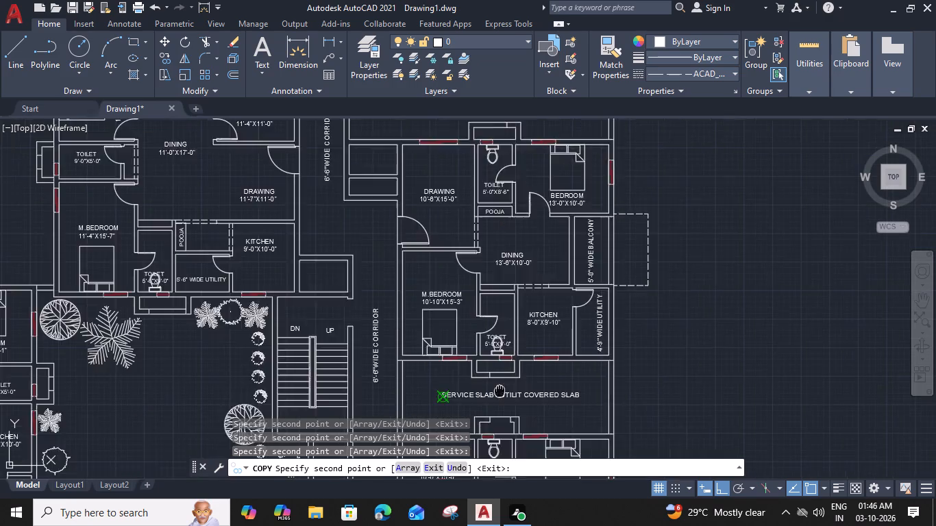
{"action": "middle_click_drag", "start_coordinate": [500, 378], "coordinate": [465, 112]}
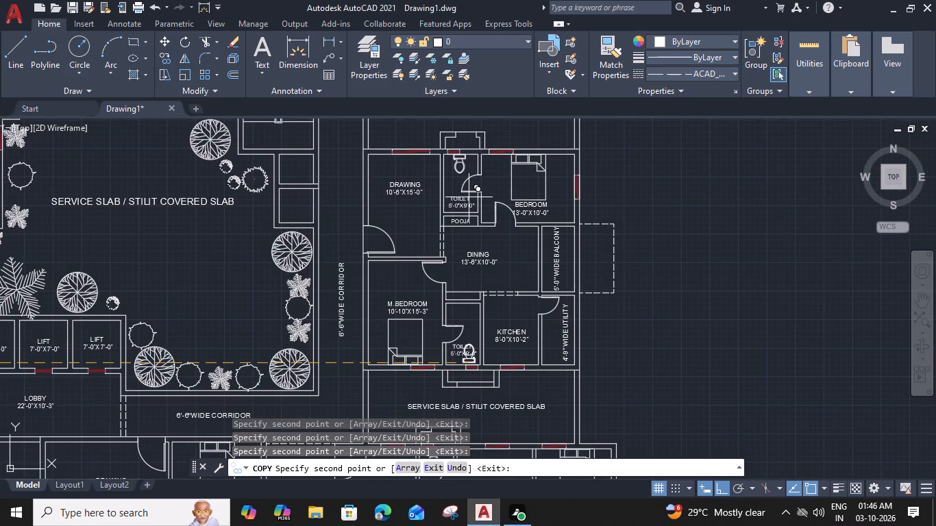
{"action": "scroll", "coordinate": [465, 354], "scroll_direction": "up", "scroll_amount": 4}
{"action": "middle_click_drag", "start_coordinate": [458, 362], "coordinate": [459, 216]}
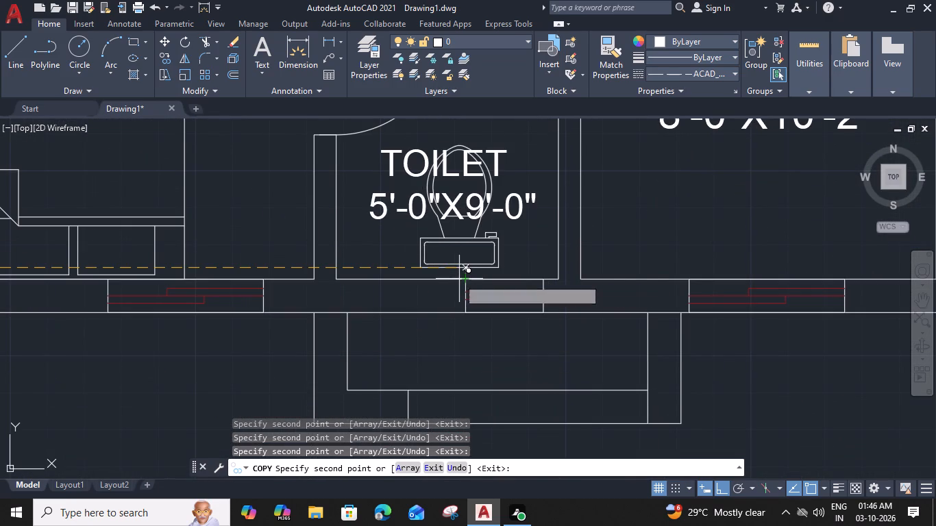
{"action": "left_click", "coordinate": [449, 280]}
Place a last copy on the window wall of the 5'-0"X9'-0" toilet between the 11'-1"X15'-0" master bedroom and 5'-1" wide balcony.
{"action": "scroll", "coordinate": [449, 280], "scroll_direction": "down", "scroll_amount": 2}
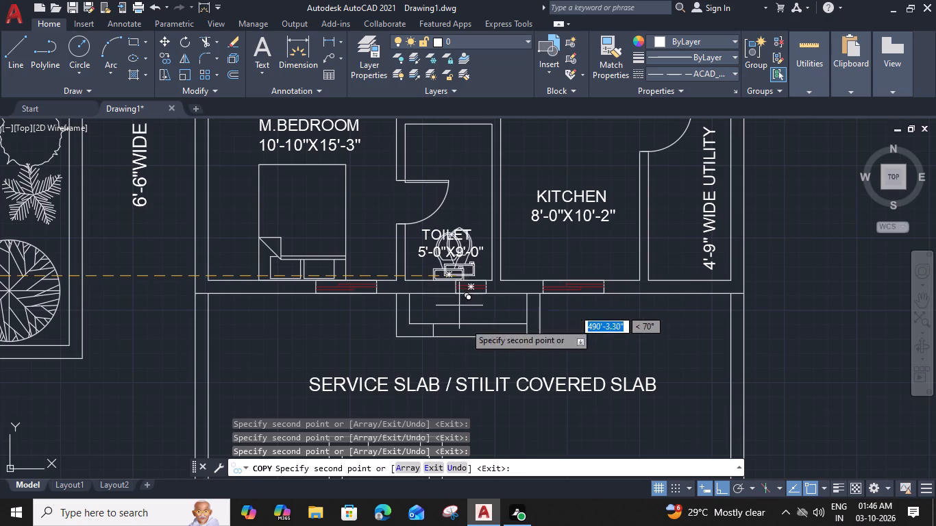
{"action": "middle_click_drag", "start_coordinate": [471, 355], "coordinate": [470, 43]}
{"action": "middle_click_drag", "start_coordinate": [475, 296], "coordinate": [480, 151]}
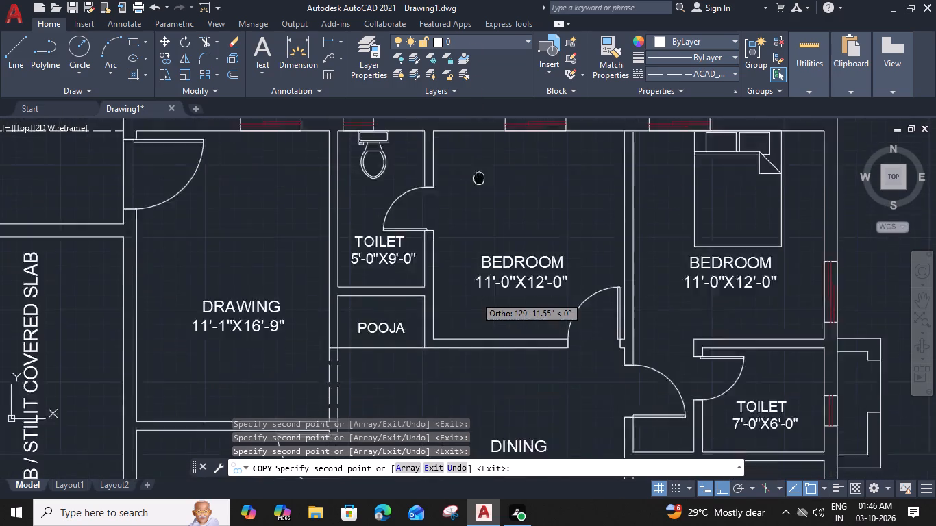
{"action": "middle_click_drag", "start_coordinate": [480, 151], "coordinate": [486, 64]}
{"action": "middle_click_drag", "start_coordinate": [462, 272], "coordinate": [501, 75]}
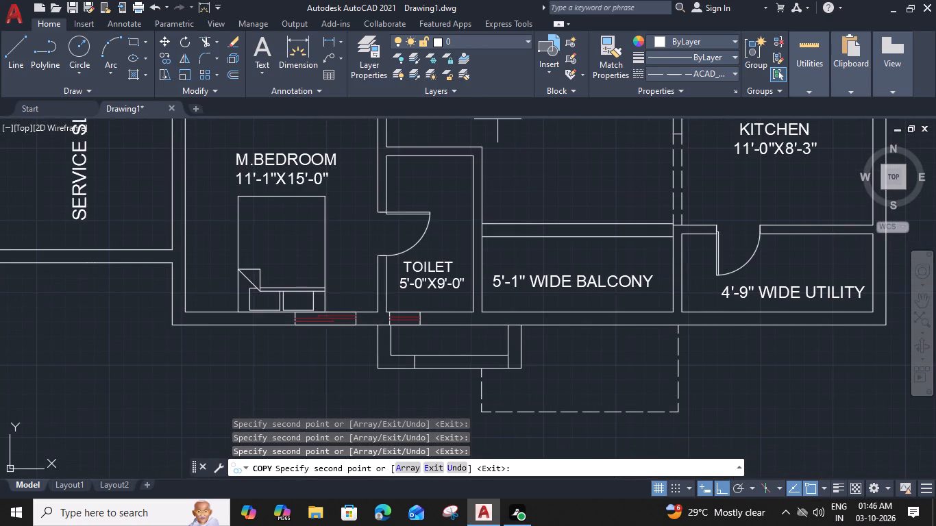
{"action": "left_click", "coordinate": [430, 311]}
{"action": "scroll", "coordinate": [426, 305], "scroll_direction": "down", "scroll_amount": 3}
{"action": "middle_click_drag", "start_coordinate": [425, 334], "coordinate": [427, 304]}
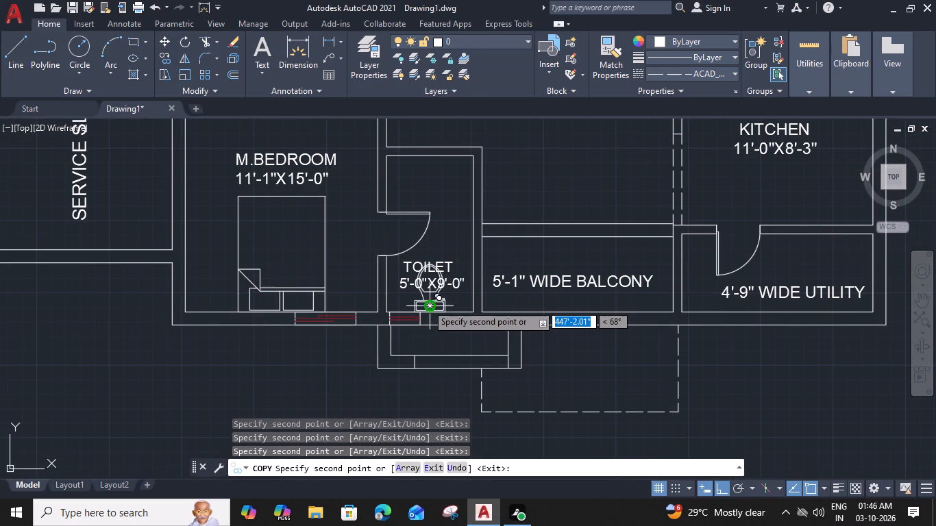
{"action": "middle_click_drag", "start_coordinate": [427, 304], "coordinate": [619, 327]}
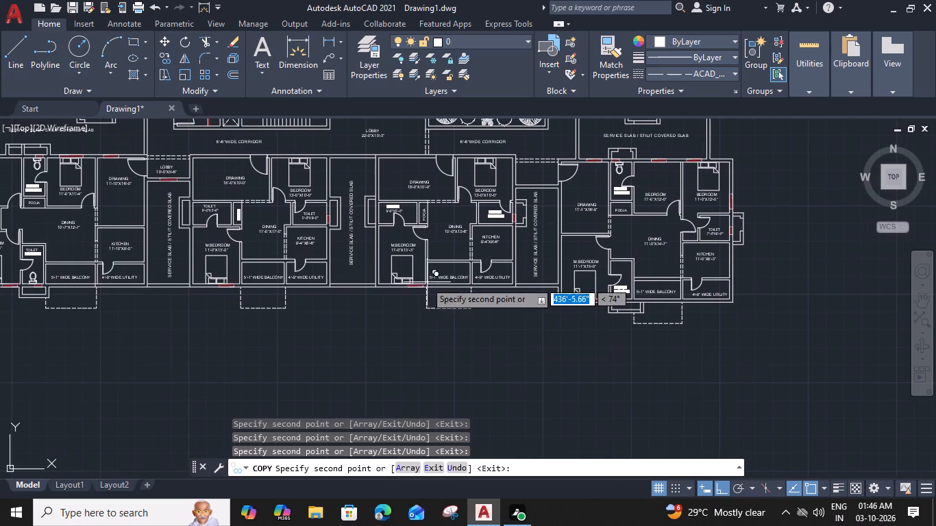
{"action": "middle_click_drag", "start_coordinate": [399, 277], "coordinate": [584, 291]}
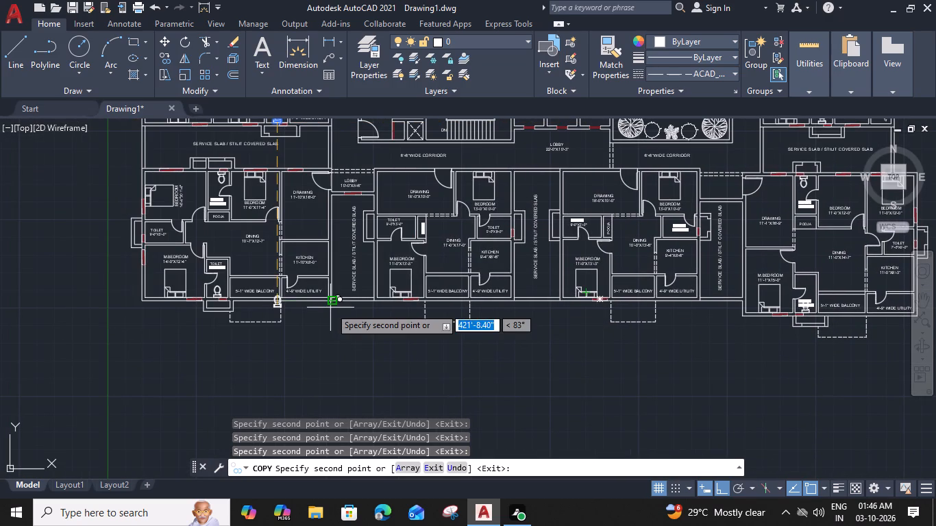
{"action": "key", "text": "Escape"}
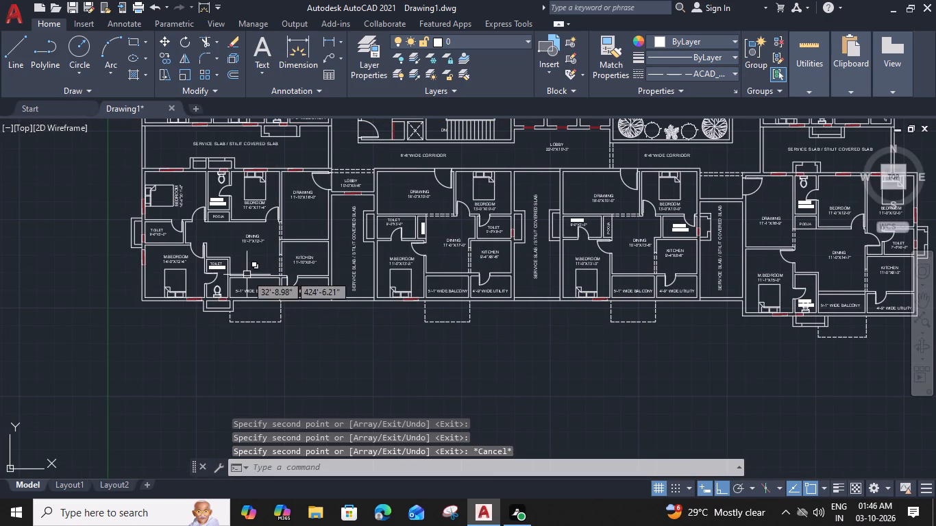
Copy the toilet fixture beside the 14'-0"X12'-4" master bedroom by its tank corner into the 9'-0"X5'-0" toilet above that bedroom.
{"action": "middle_click_drag", "start_coordinate": [247, 275], "coordinate": [384, 263]}
{"action": "scroll", "coordinate": [364, 273], "scroll_direction": "up", "scroll_amount": 2}
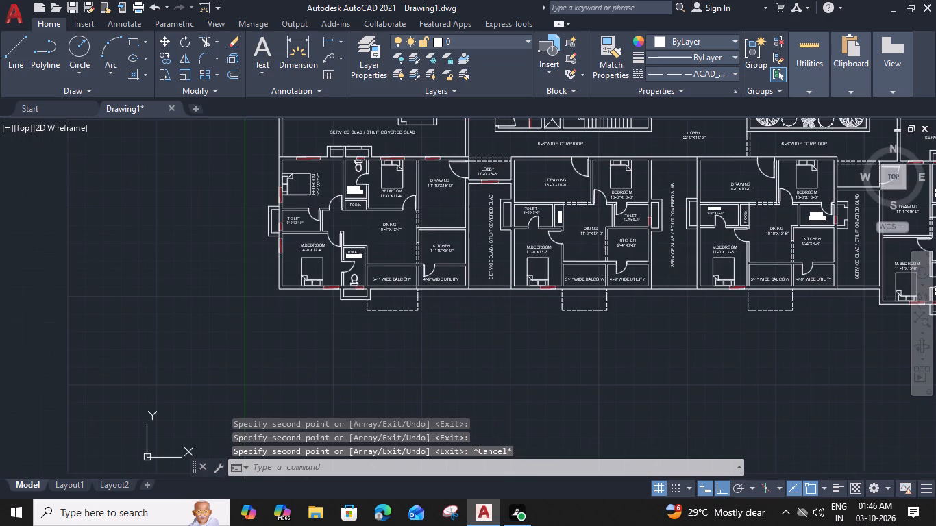
{"action": "left_click", "coordinate": [346, 282]}
{"action": "key", "text": "c"}
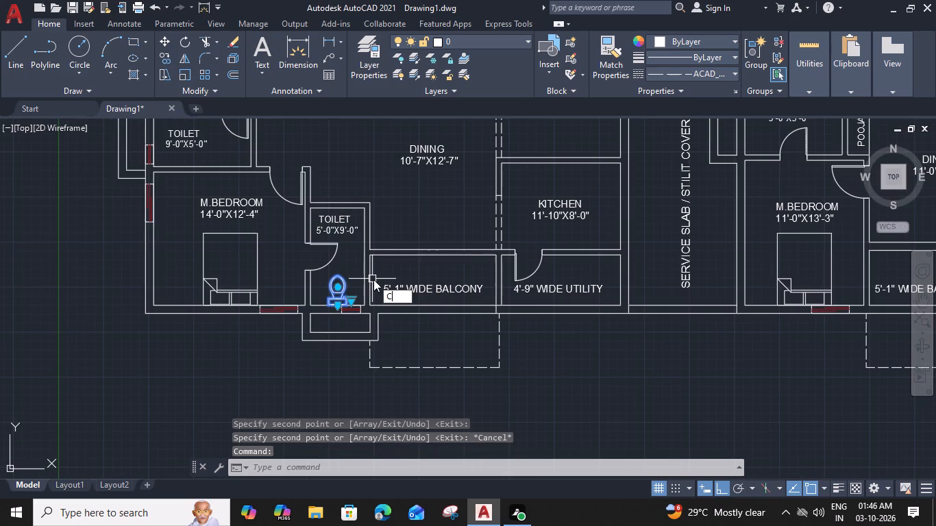
{"action": "key", "text": "o"}
{"action": "key", "text": "space"}
{"action": "scroll", "coordinate": [340, 306], "scroll_direction": "up", "scroll_amount": 3}
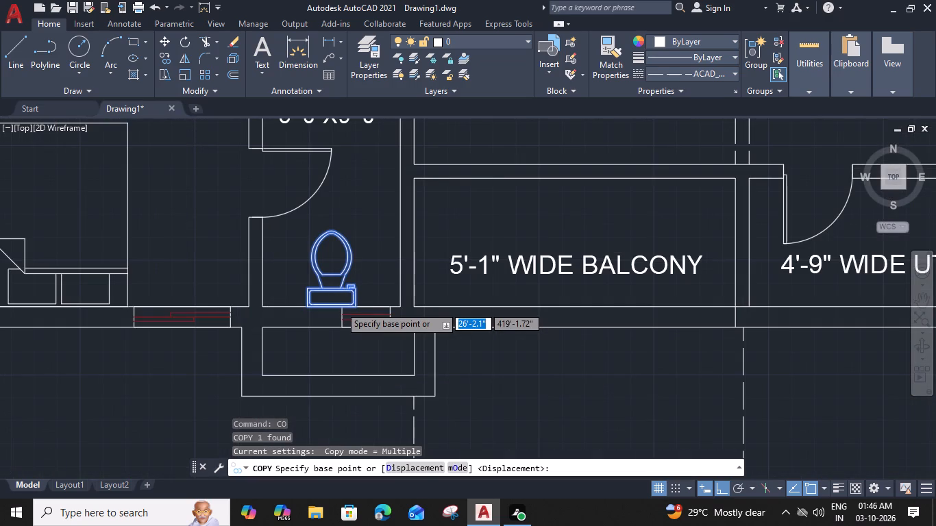
{"action": "left_click_drag", "start_coordinate": [365, 310], "coordinate": [354, 306]}
{"action": "scroll", "coordinate": [204, 279], "scroll_direction": "down", "scroll_amount": 2}
{"action": "middle_click_drag", "start_coordinate": [202, 278], "coordinate": [221, 297]}
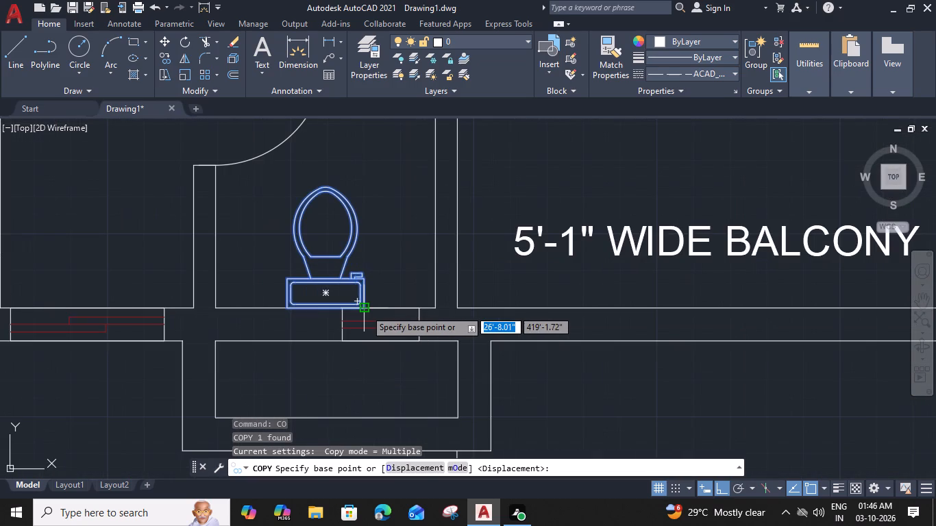
{"action": "middle_click_drag", "start_coordinate": [221, 297], "coordinate": [454, 309]}
{"action": "middle_click_drag", "start_coordinate": [232, 212], "coordinate": [333, 390]}
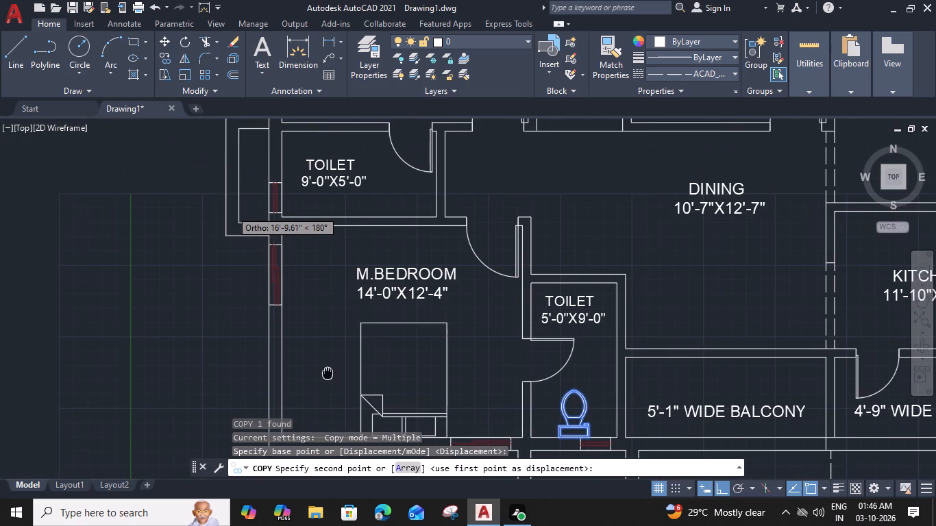
{"action": "left_click", "coordinate": [363, 280]}
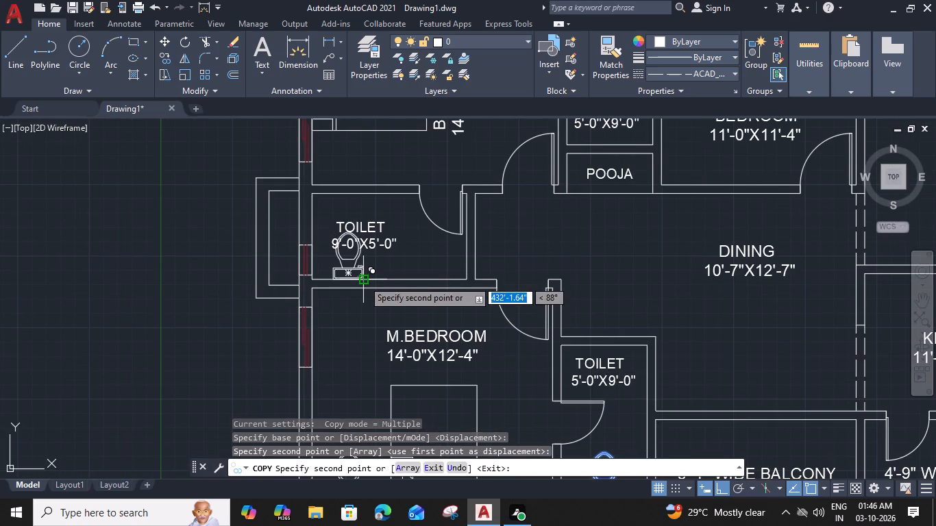
{"action": "key", "text": "Escape"}
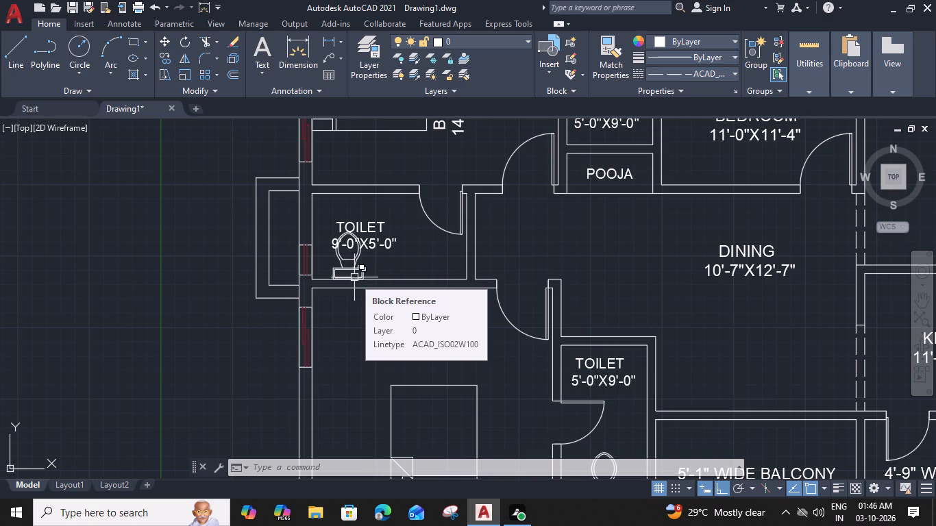
Rotate the copied fixture in the 9'-0"X5'-0" toilet to 270° about its tank's back corner, so the tank faces the window wall.
{"action": "scroll", "coordinate": [335, 255], "scroll_direction": "up", "scroll_amount": 2}
{"action": "left_click", "coordinate": [349, 263]}
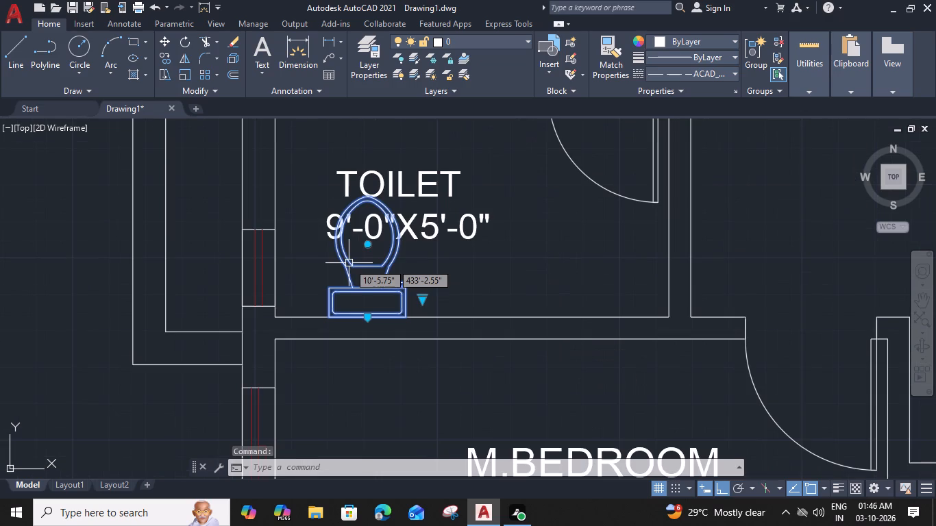
{"action": "type", "text": "ROI"}
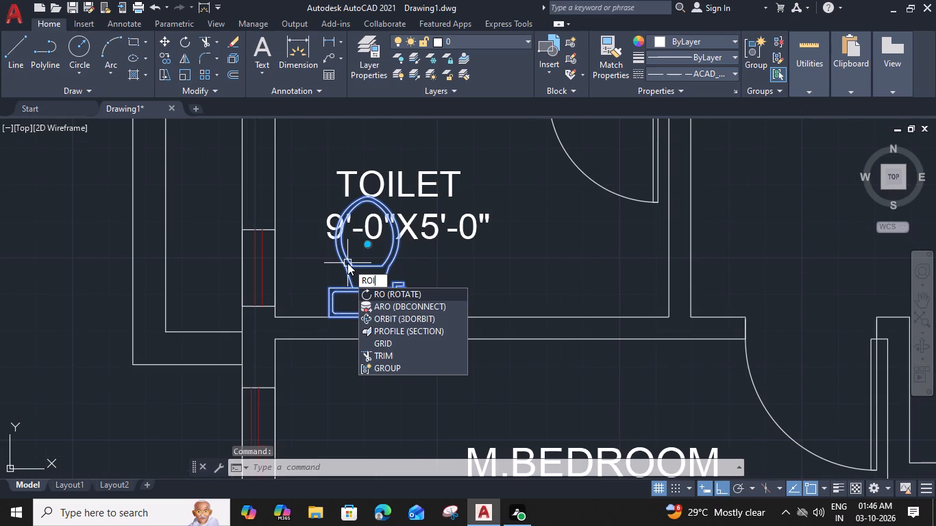
{"action": "key", "text": "space"}
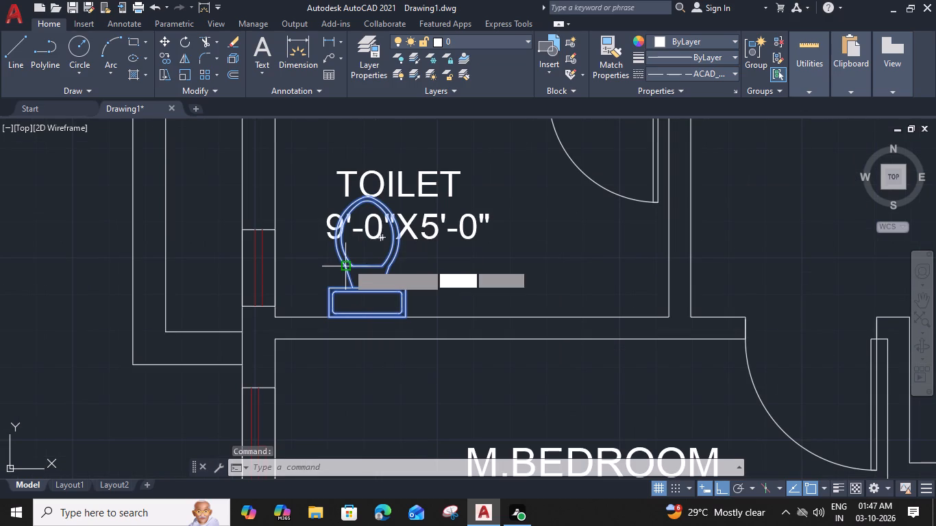
{"action": "left_click", "coordinate": [408, 315]}
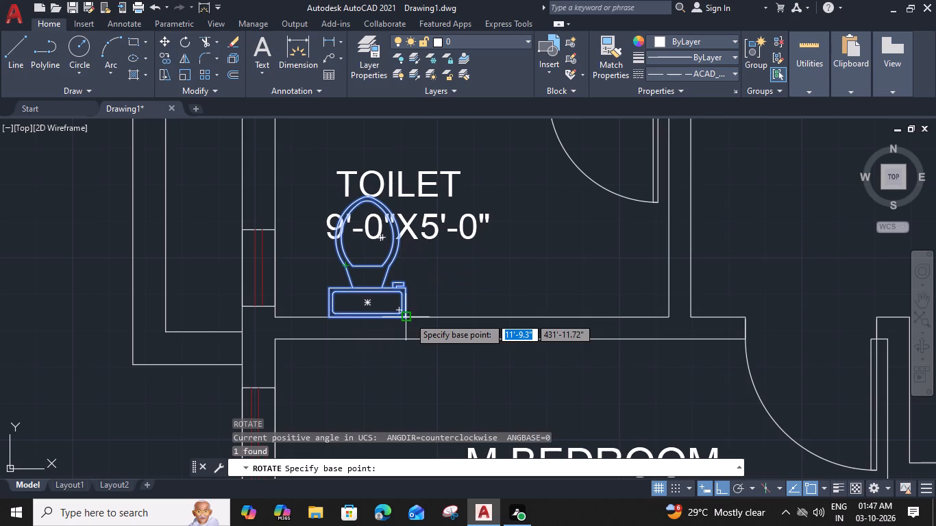
{"action": "scroll", "coordinate": [406, 361], "scroll_direction": "up", "scroll_amount": 2}
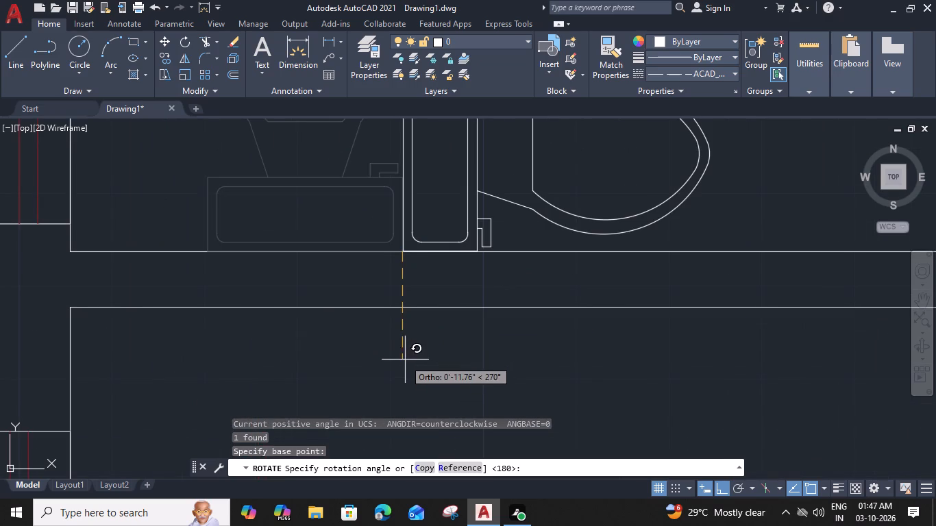
{"action": "left_click", "coordinate": [402, 359]}
{"action": "scroll", "coordinate": [402, 355], "scroll_direction": "down", "scroll_amount": 2}
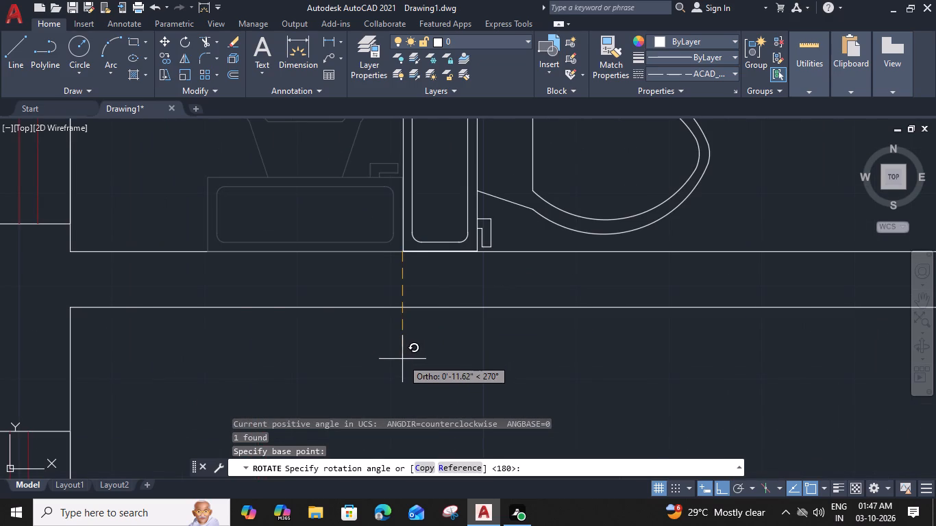
Move the rotated fixture by its tank's back midpoint against the 9'-0"X5'-0" toilet's window wall, just above the window.
{"action": "left_click", "coordinate": [407, 252]}
{"action": "type", "text": "M"}
{"action": "key", "text": "space"}
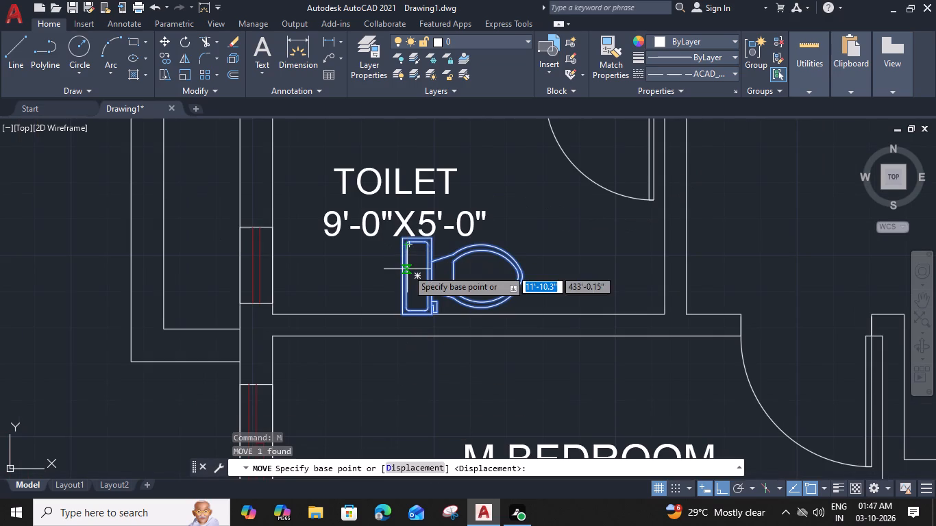
{"action": "left_click", "coordinate": [402, 273]}
{"action": "middle_click_drag", "start_coordinate": [314, 169], "coordinate": [402, 273]}
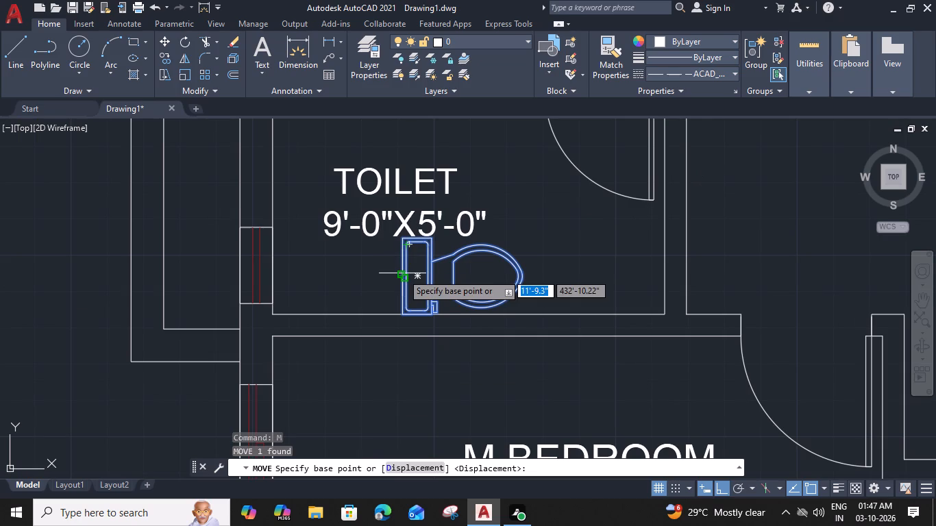
{"action": "middle_click_drag", "start_coordinate": [402, 273], "coordinate": [393, 263]}
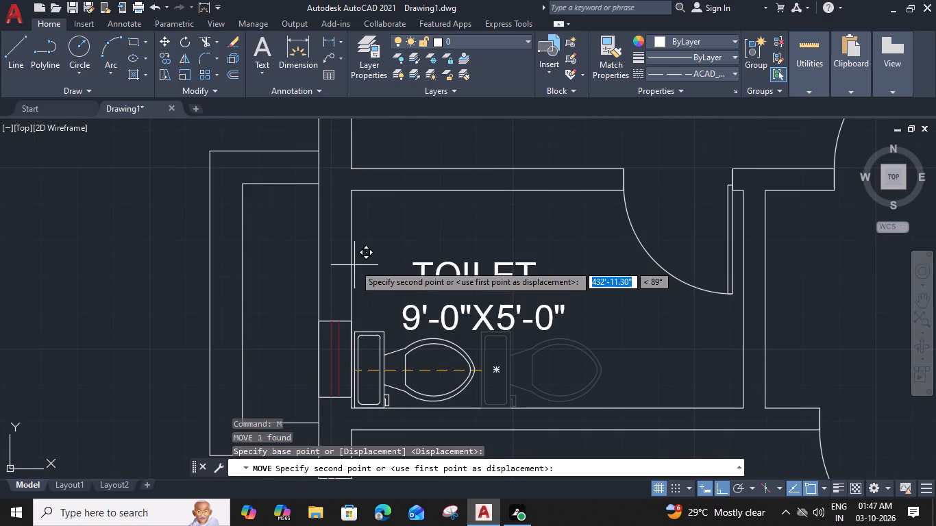
{"action": "left_click", "coordinate": [351, 262]}
Copy the 9'-0"X5'-0" toilet's fixture by its tank's back midpoint into the 9'-0"X5'-0" toilet of the flat with the 11'-0"X17'-0" dining.
{"action": "left_click", "coordinate": [380, 251]}
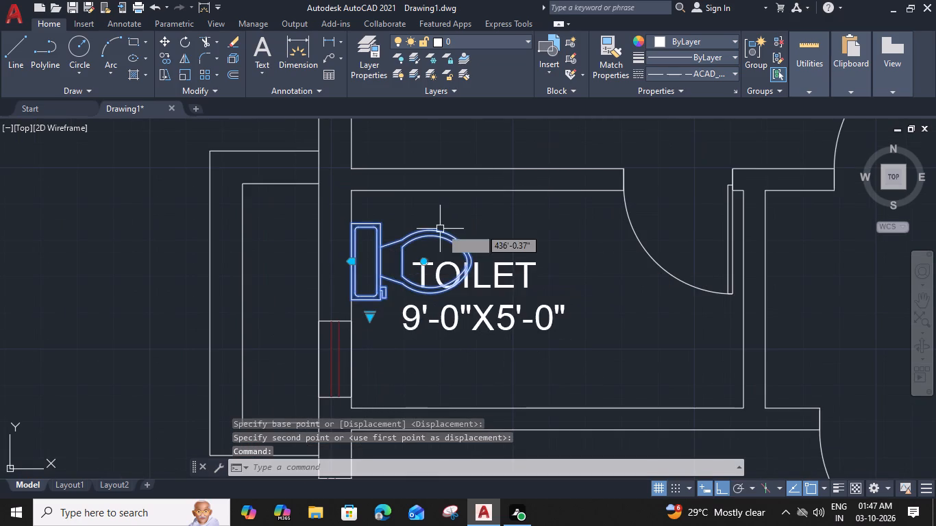
{"action": "type", "text": "CO"}
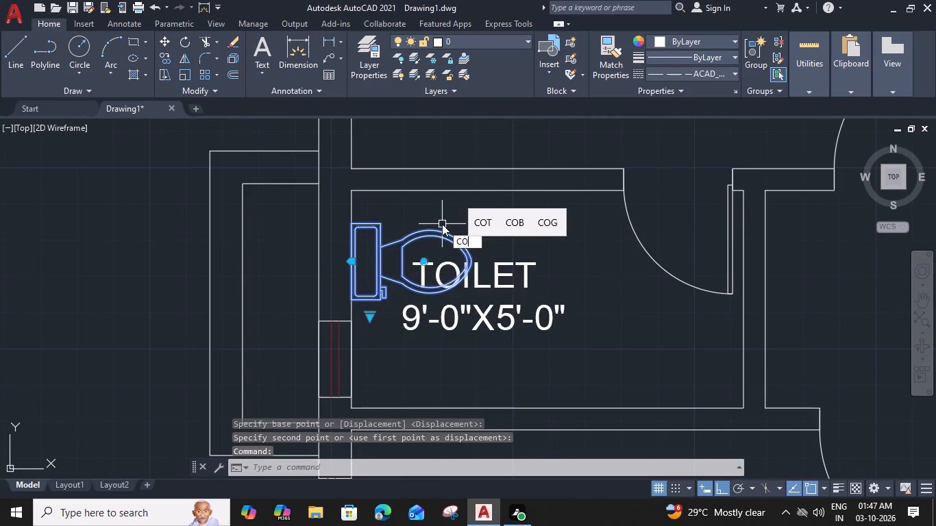
{"action": "key", "text": "space"}
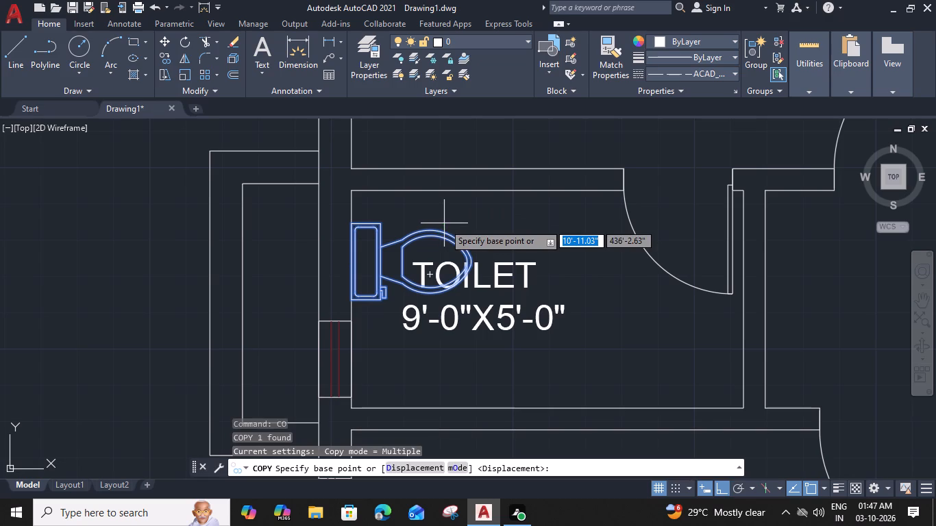
{"action": "left_click", "coordinate": [350, 258]}
{"action": "scroll", "coordinate": [369, 241], "scroll_direction": "down", "scroll_amount": 2}
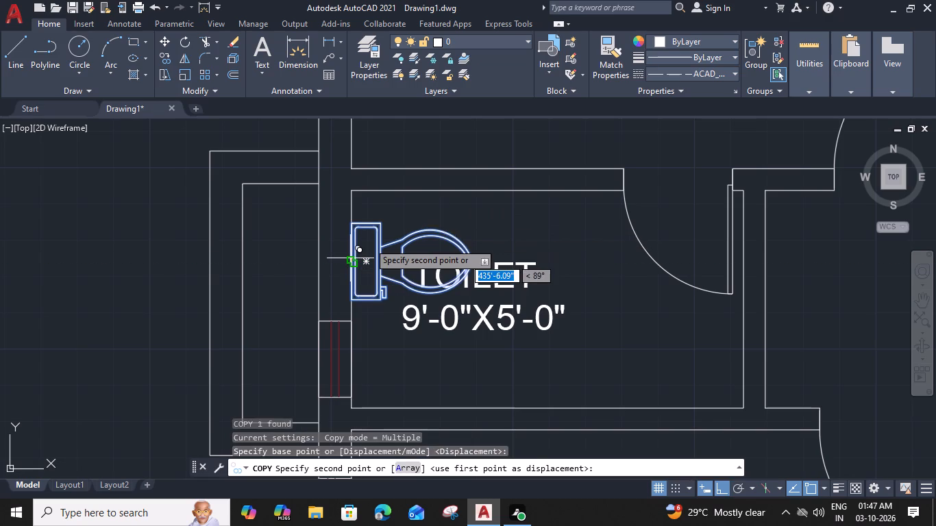
{"action": "scroll", "coordinate": [369, 242], "scroll_direction": "down", "scroll_amount": 2}
{"action": "middle_click_drag", "start_coordinate": [470, 181], "coordinate": [446, 331]}
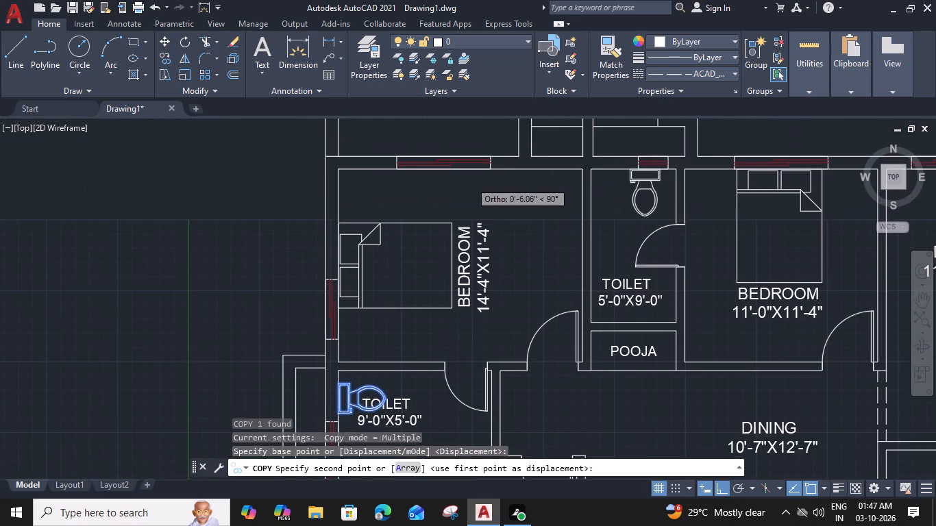
{"action": "middle_click_drag", "start_coordinate": [544, 229], "coordinate": [368, 259]}
{"action": "scroll", "coordinate": [368, 259], "scroll_direction": "down", "scroll_amount": 2}
{"action": "middle_click_drag", "start_coordinate": [452, 295], "coordinate": [261, 197]}
{"action": "scroll", "coordinate": [440, 226], "scroll_direction": "down", "scroll_amount": 2}
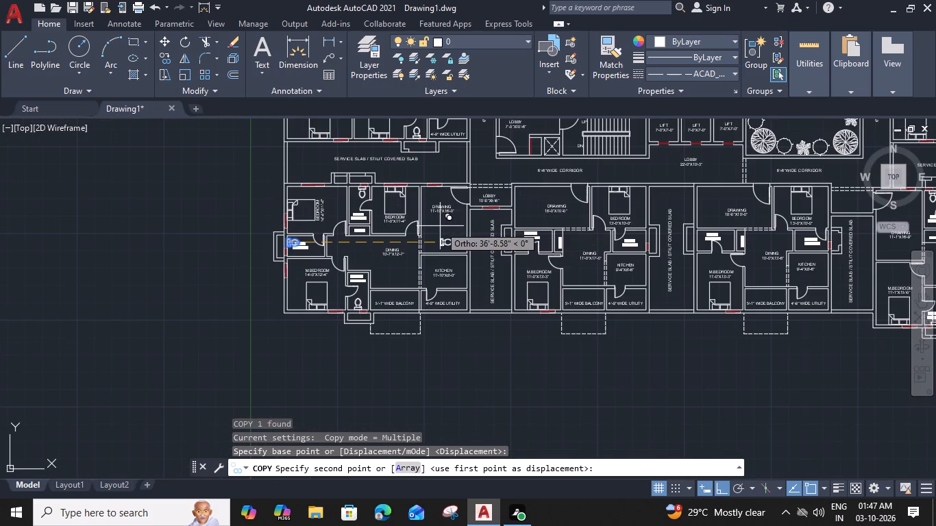
{"action": "middle_click_drag", "start_coordinate": [465, 228], "coordinate": [365, 219]}
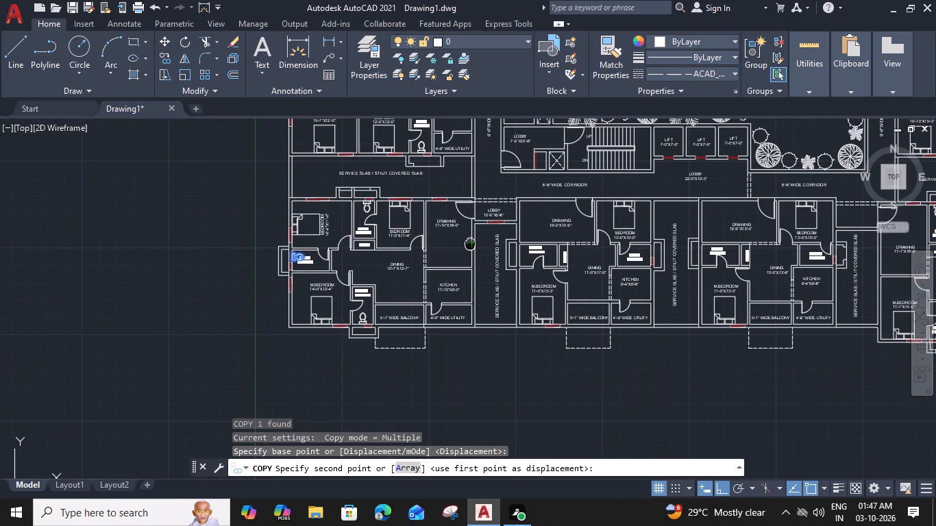
{"action": "scroll", "coordinate": [415, 238], "scroll_direction": "up", "scroll_amount": 3}
{"action": "left_click", "coordinate": [413, 221]}
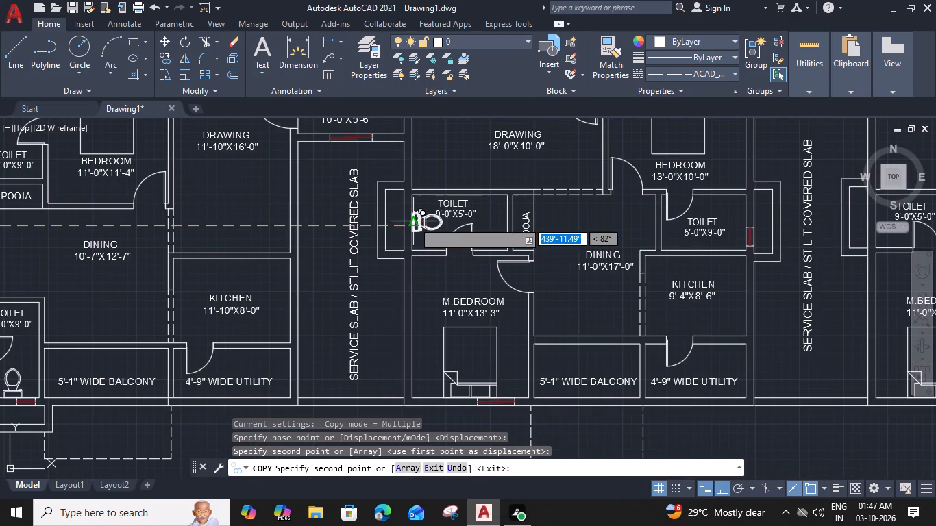
Place further copies in the 9'-0"X5'-0" toilet of the 10'-0"X13'-6" dining flat and on the 7'-0"X6'-0" toilet's wall opposite its window.
{"action": "scroll", "coordinate": [436, 226], "scroll_direction": "down", "scroll_amount": 2}
{"action": "middle_click_drag", "start_coordinate": [528, 218], "coordinate": [223, 234]}
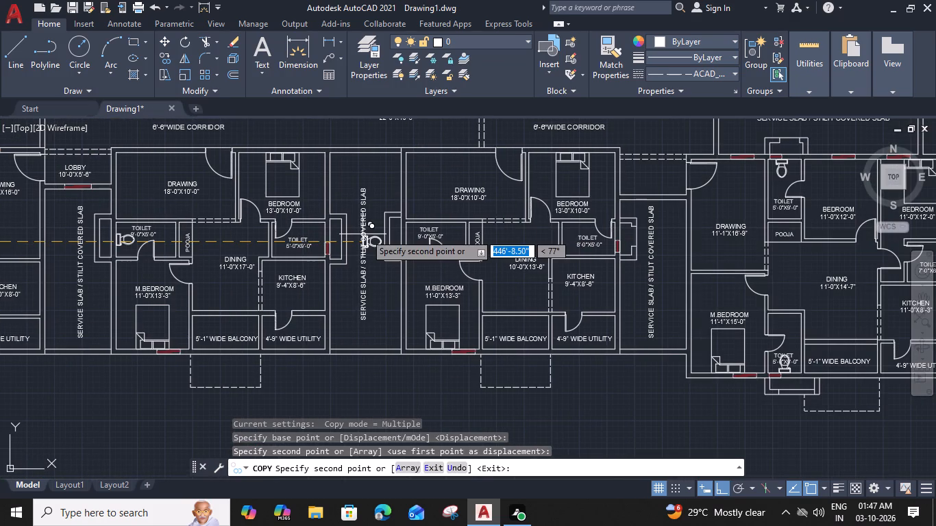
{"action": "left_click", "coordinate": [409, 239]}
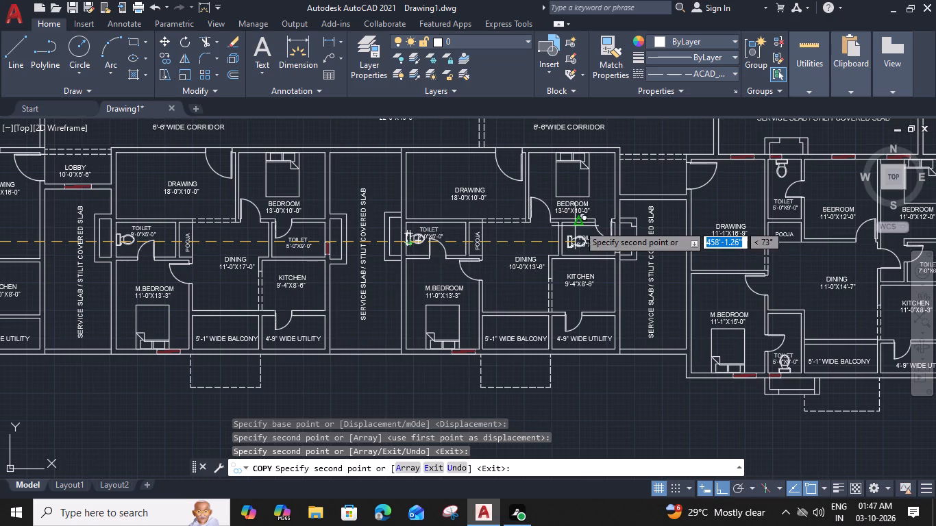
{"action": "middle_click_drag", "start_coordinate": [578, 224], "coordinate": [297, 240]}
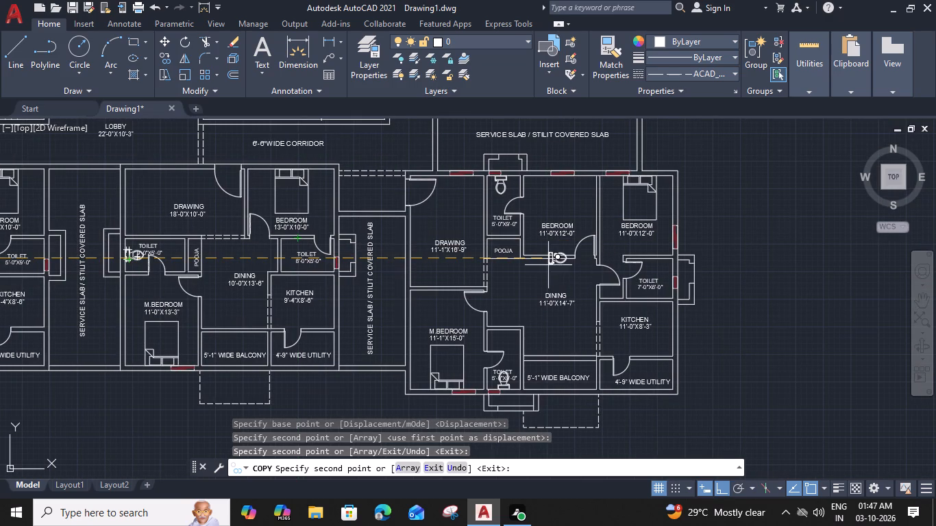
{"action": "left_click", "coordinate": [628, 290]}
Place another copy on the window wall of the 9'-0"X5'-0" toilet above the 11'-4"X15'-7" master bedroom, beside the 11'-0"X17'-0" dining.
{"action": "scroll", "coordinate": [273, 261], "scroll_direction": "down", "scroll_amount": 1}
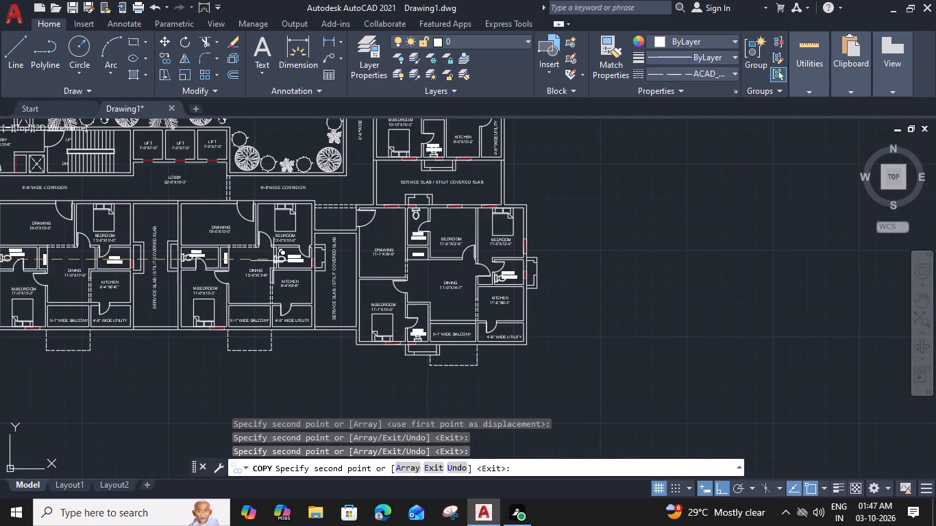
{"action": "middle_click_drag", "start_coordinate": [399, 162], "coordinate": [452, 345]}
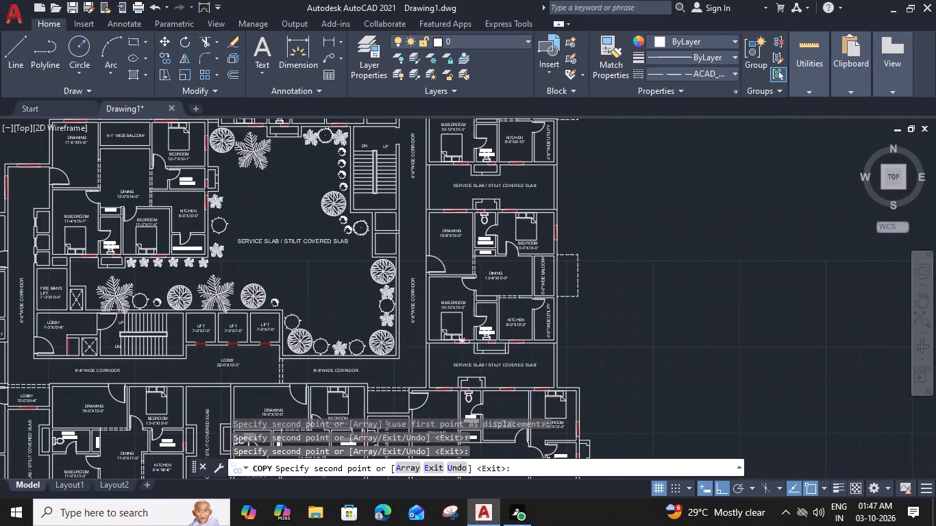
{"action": "middle_click_drag", "start_coordinate": [457, 229], "coordinate": [485, 414]}
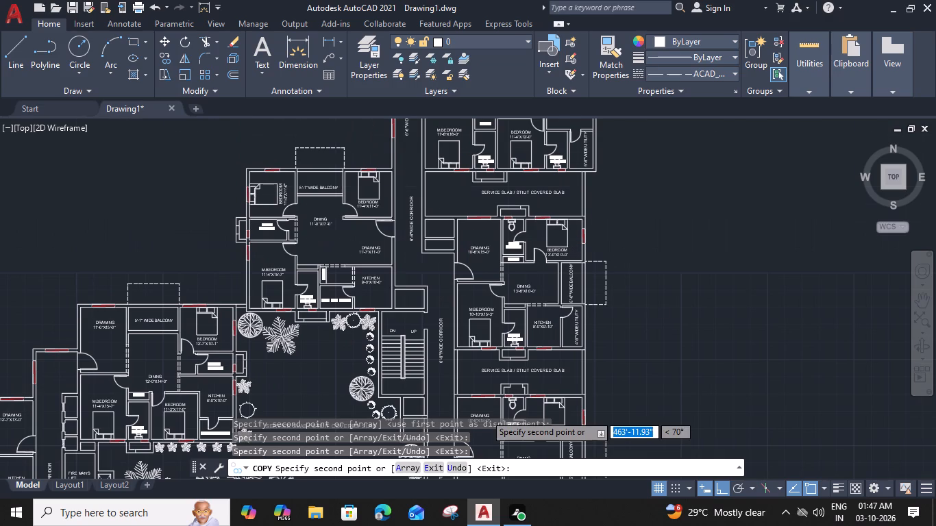
{"action": "middle_click_drag", "start_coordinate": [452, 237], "coordinate": [484, 345]}
{"action": "middle_click_drag", "start_coordinate": [325, 369], "coordinate": [324, 366]}
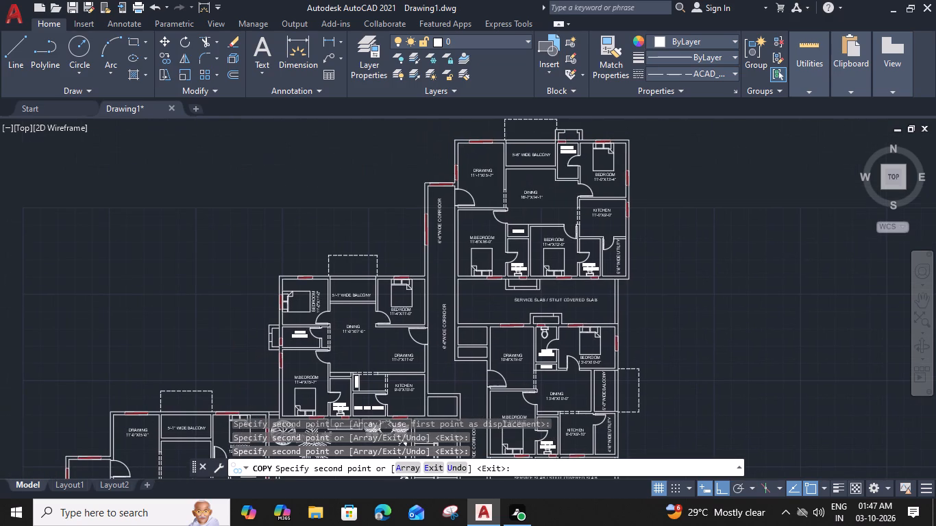
{"action": "middle_click_drag", "start_coordinate": [324, 366], "coordinate": [402, 296]}
{"action": "scroll", "coordinate": [365, 255], "scroll_direction": "up", "scroll_amount": 4}
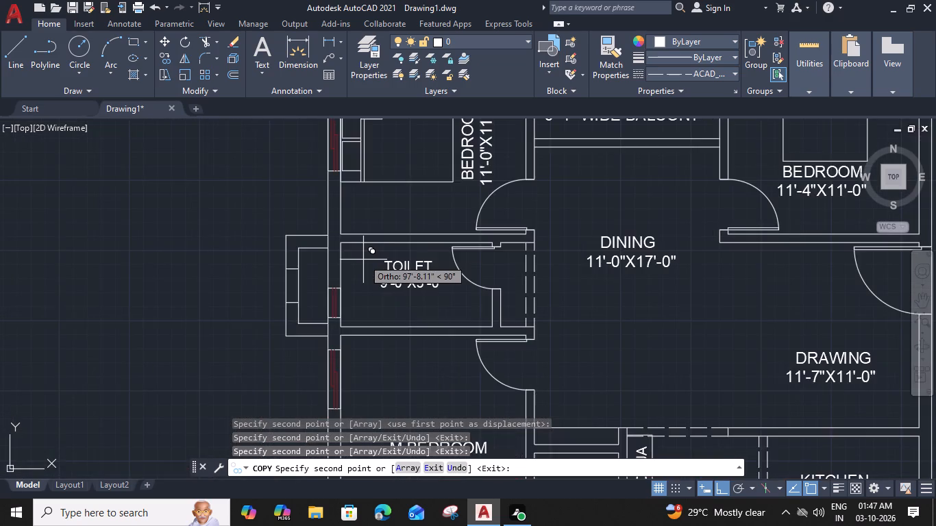
{"action": "left_click", "coordinate": [328, 297]}
Place a last copy on the window wall of the 9'-0"X5'-0" toilet above the 15'-7"X12'-0" master bedroom, level with the window's upper end.
{"action": "scroll", "coordinate": [328, 297], "scroll_direction": "down", "scroll_amount": 4}
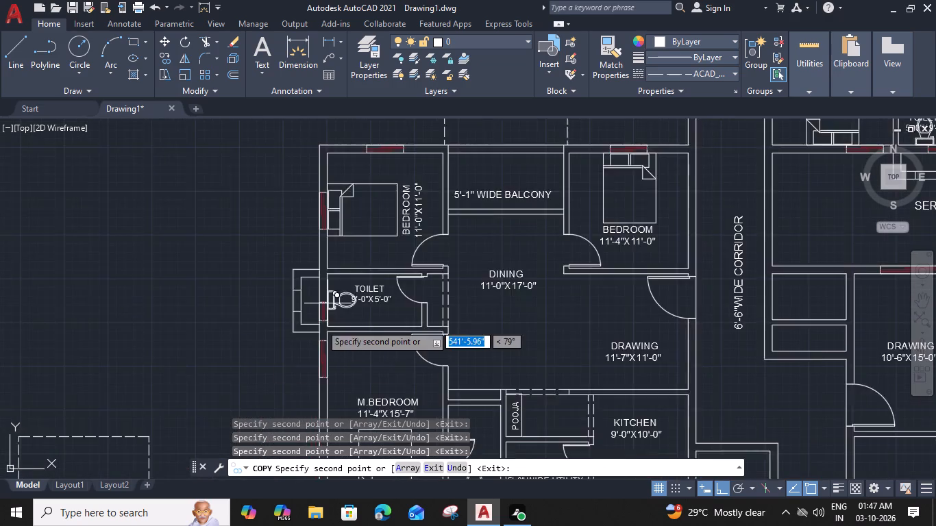
{"action": "middle_click_drag", "start_coordinate": [242, 364], "coordinate": [456, 245]}
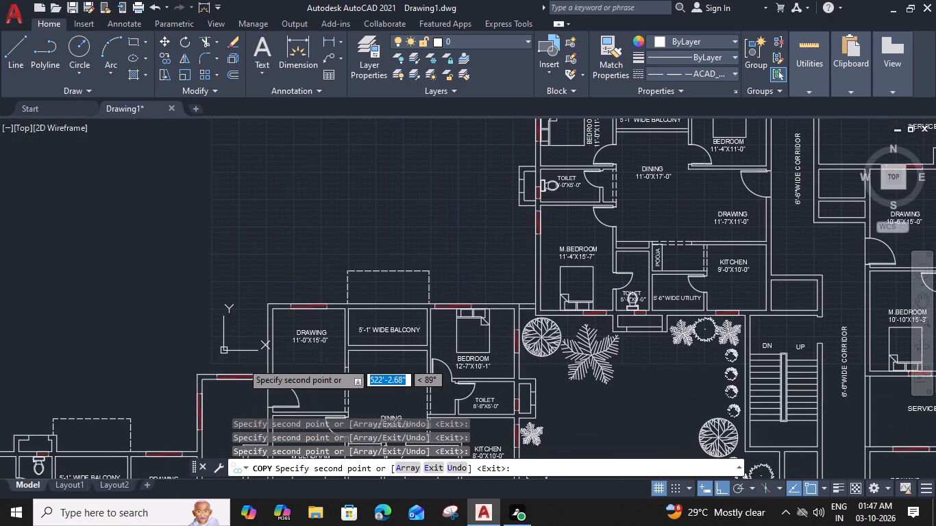
{"action": "middle_click_drag", "start_coordinate": [143, 240], "coordinate": [243, 88]}
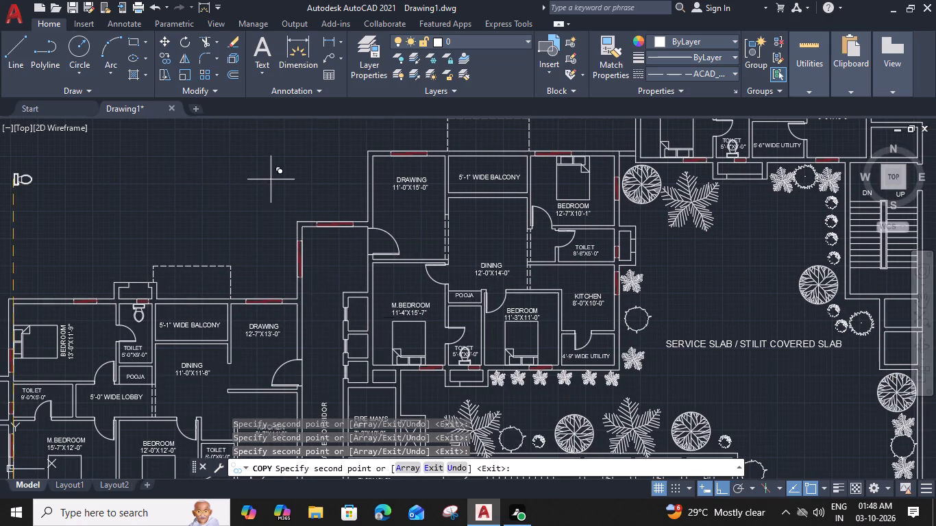
{"action": "middle_click_drag", "start_coordinate": [311, 305], "coordinate": [510, 247]}
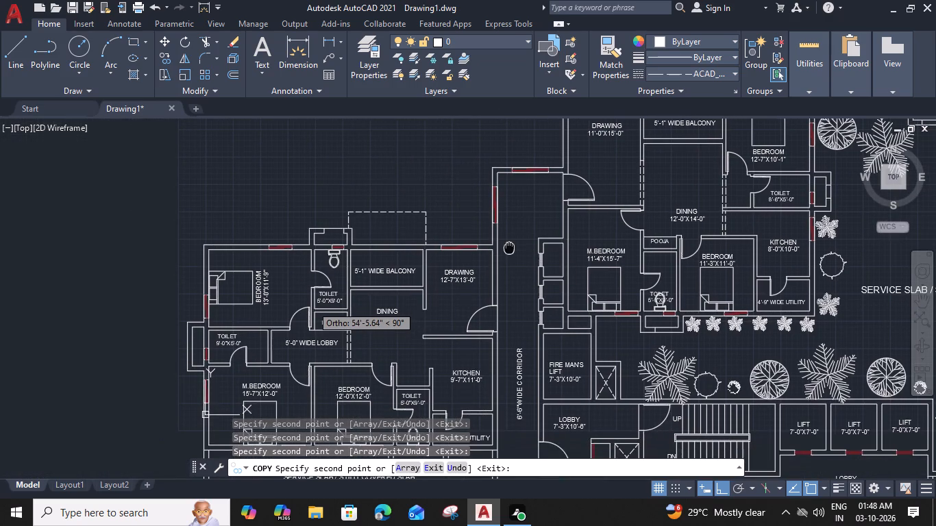
{"action": "middle_click_drag", "start_coordinate": [187, 345], "coordinate": [365, 285]}
{"action": "scroll", "coordinate": [373, 288], "scroll_direction": "up", "scroll_amount": 5}
{"action": "scroll", "coordinate": [515, 200], "scroll_direction": "down", "scroll_amount": 1}
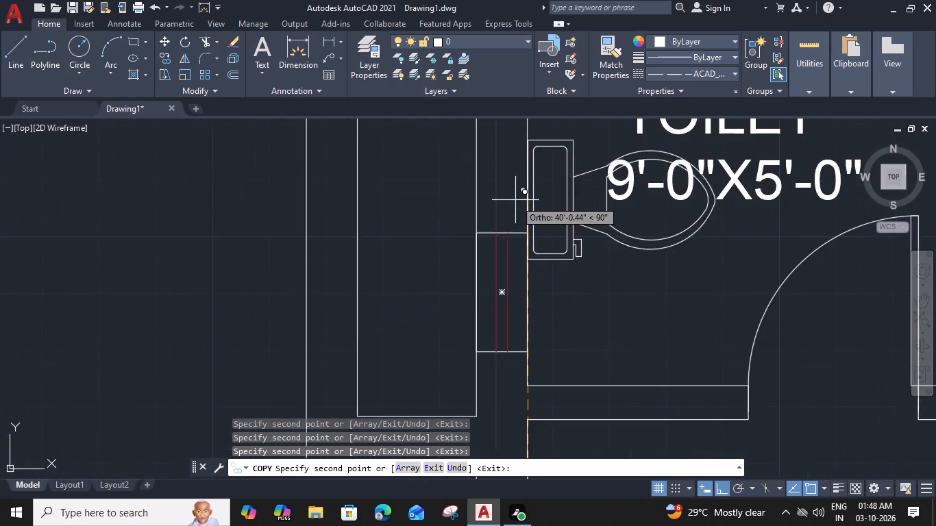
{"action": "scroll", "coordinate": [515, 200], "scroll_direction": "down", "scroll_amount": 1}
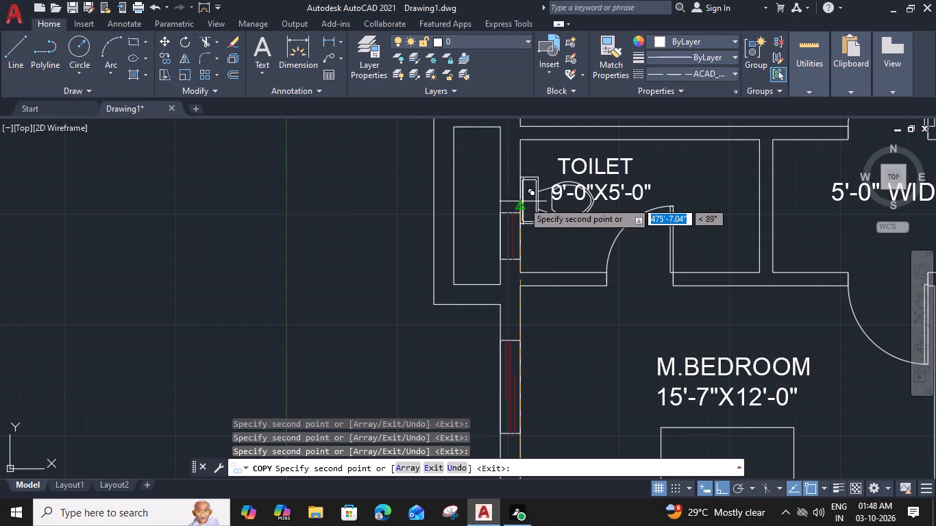
{"action": "left_click", "coordinate": [523, 202]}
{"action": "scroll", "coordinate": [523, 202], "scroll_direction": "down", "scroll_amount": 3}
{"action": "middle_click_drag", "start_coordinate": [549, 313], "coordinate": [546, 295]}
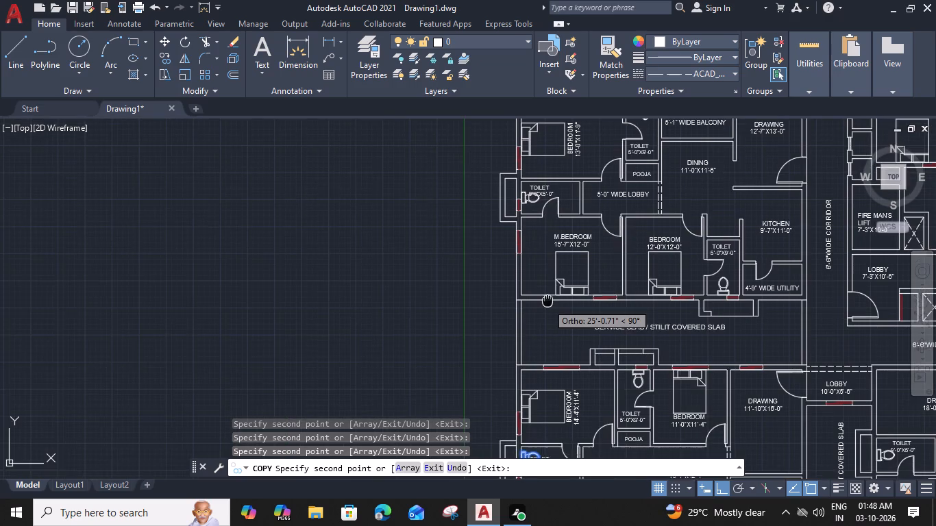
{"action": "middle_click_drag", "start_coordinate": [546, 295], "coordinate": [521, 157]}
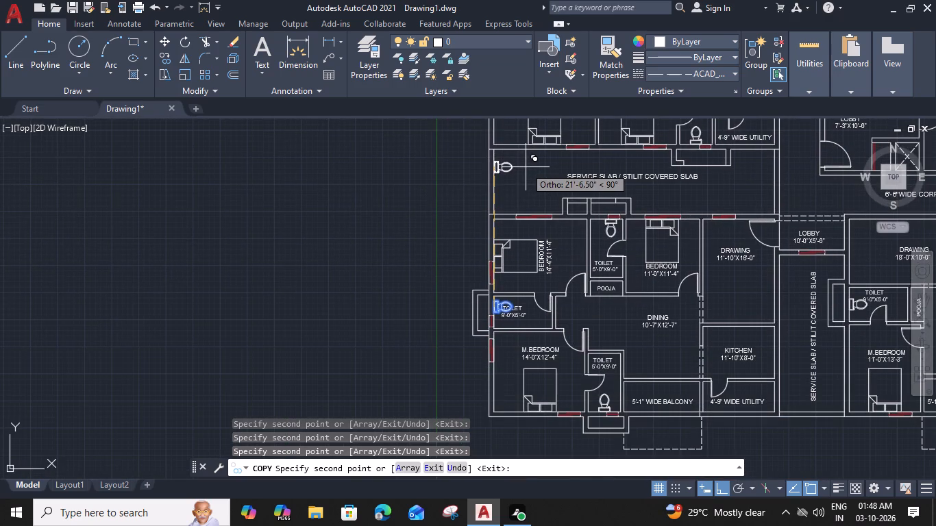
{"action": "key", "text": "Escape"}
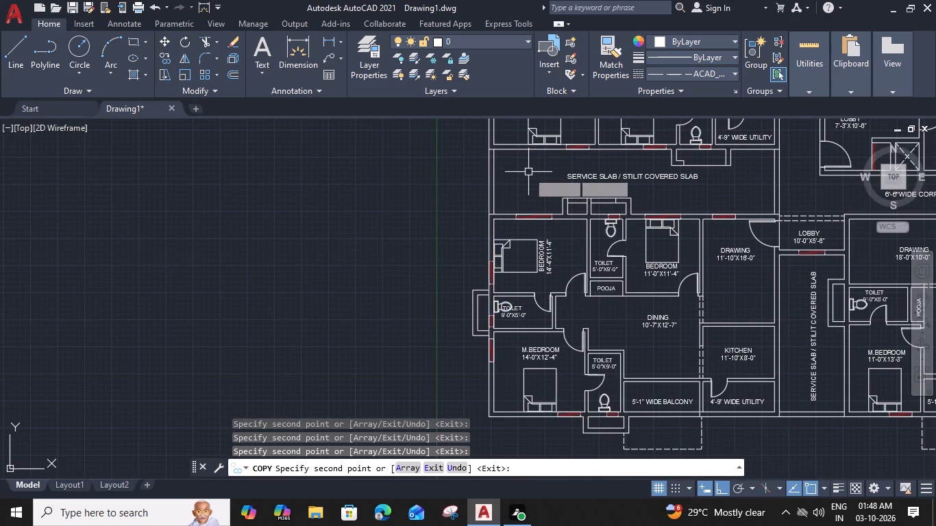
Rotate the fixture in the 7'-0"X6'-0" toilet by 180° about a point on the wall just below its tank.
{"action": "middle_click_drag", "start_coordinate": [637, 306], "coordinate": [231, 283]}
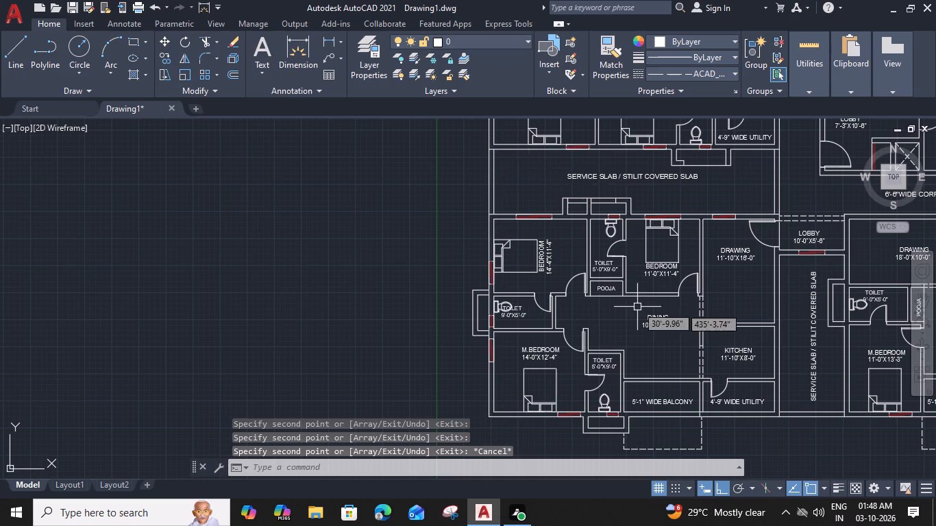
{"action": "middle_click_drag", "start_coordinate": [231, 283], "coordinate": [187, 288]}
{"action": "middle_click_drag", "start_coordinate": [608, 296], "coordinate": [201, 268]}
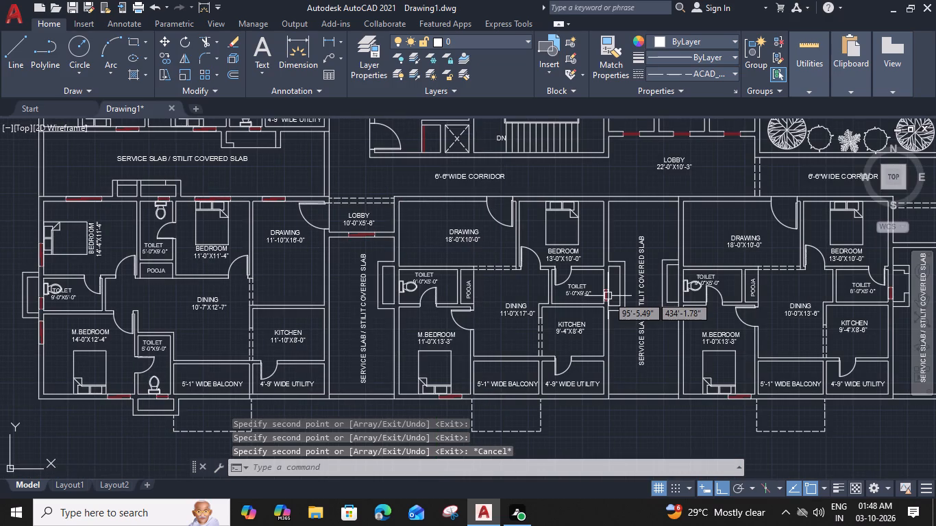
{"action": "middle_click_drag", "start_coordinate": [789, 281], "coordinate": [513, 269]}
{"action": "scroll", "coordinate": [531, 284], "scroll_direction": "up", "scroll_amount": 4}
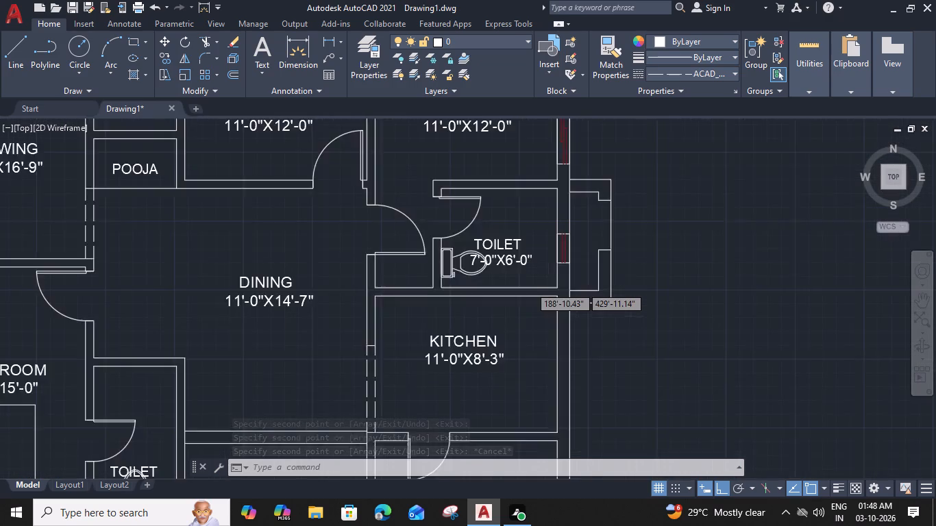
{"action": "left_click", "coordinate": [452, 260]}
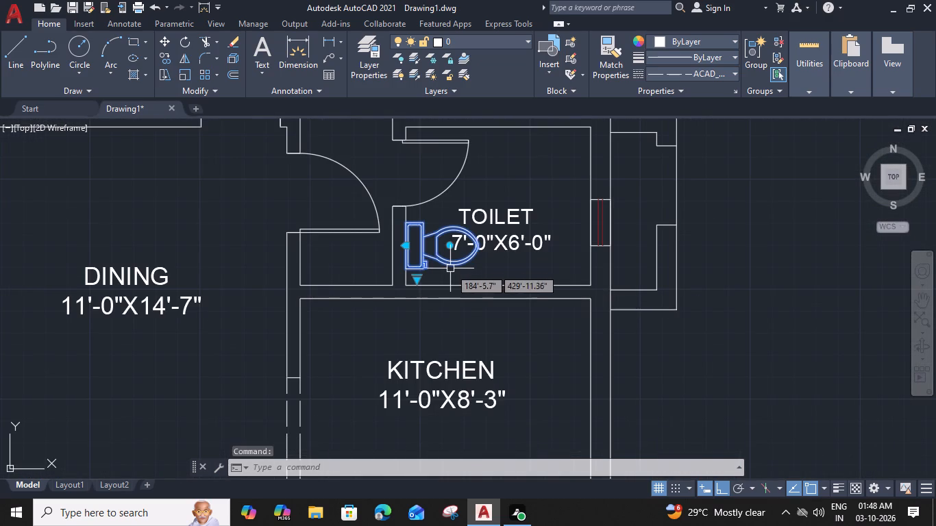
{"action": "key", "text": "r"}
{"action": "key", "text": "o"}
{"action": "key", "text": "space"}
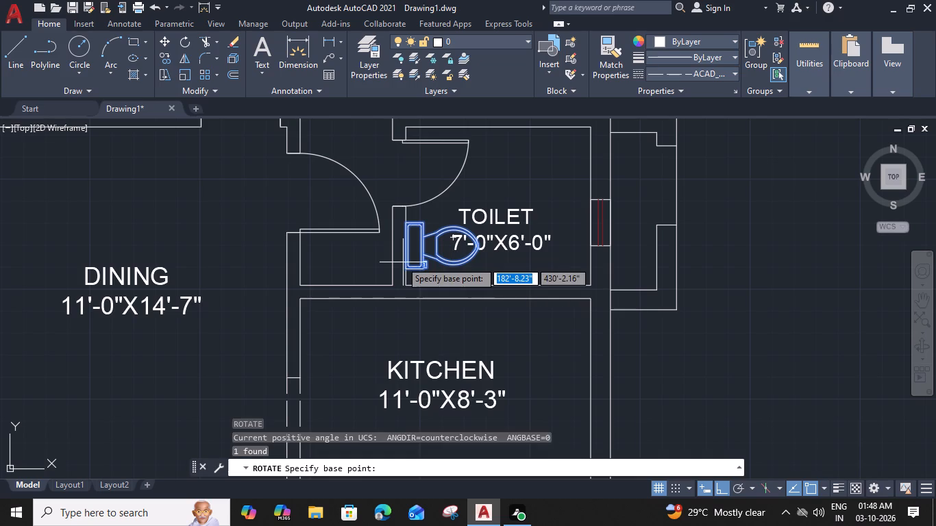
{"action": "left_click", "coordinate": [407, 276]}
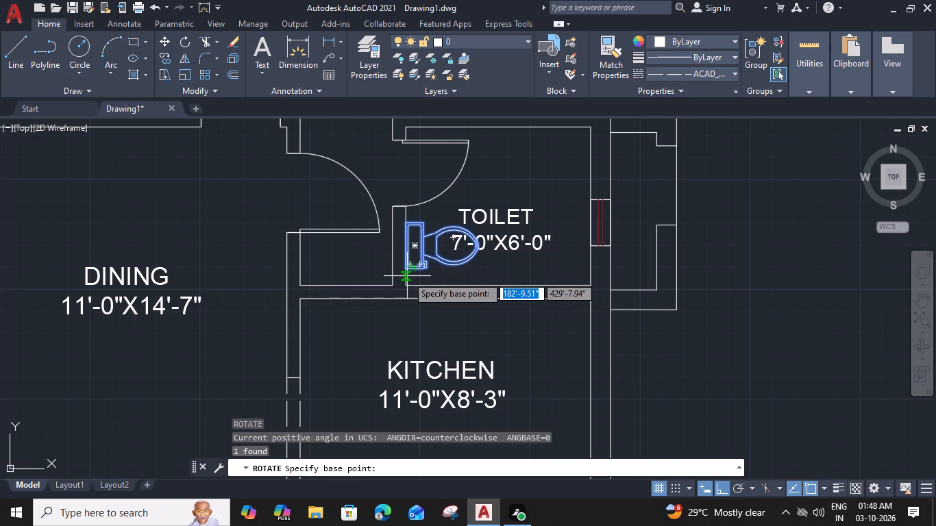
{"action": "scroll", "coordinate": [419, 227], "scroll_direction": "up", "scroll_amount": 3}
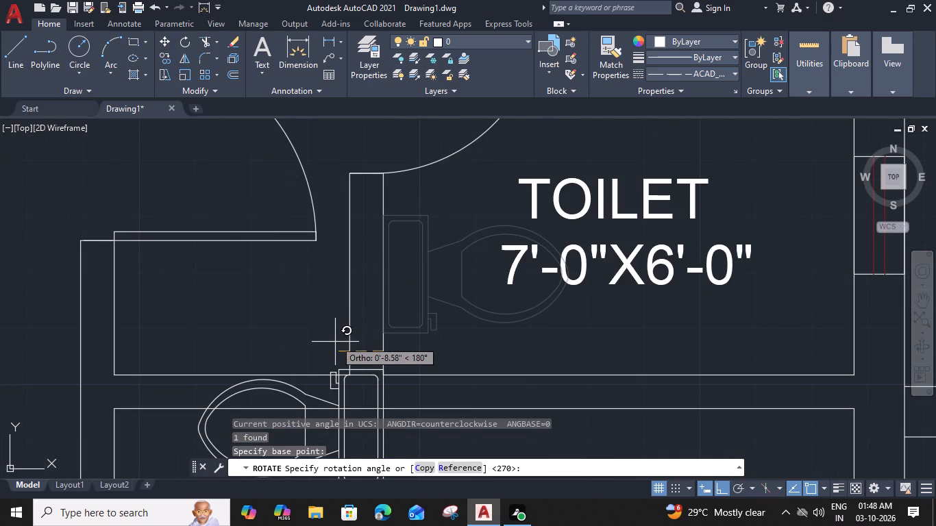
{"action": "left_click", "coordinate": [337, 351]}
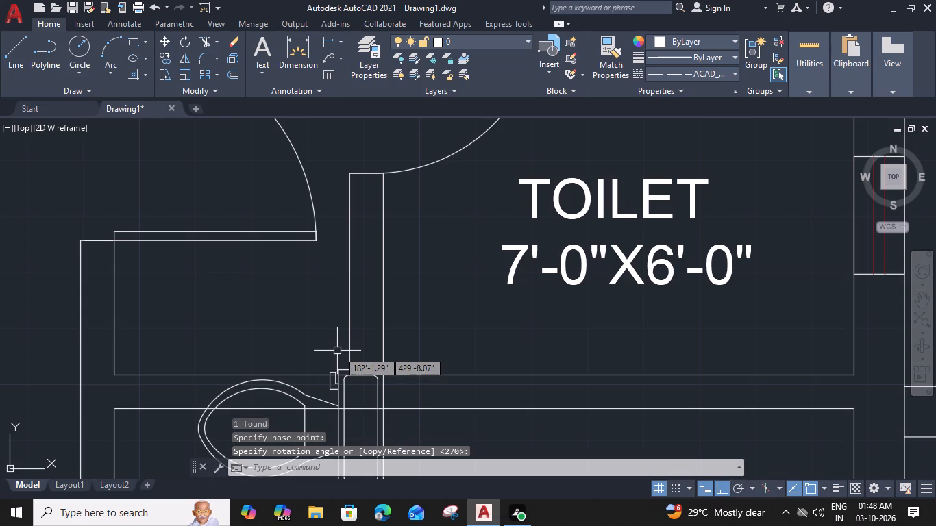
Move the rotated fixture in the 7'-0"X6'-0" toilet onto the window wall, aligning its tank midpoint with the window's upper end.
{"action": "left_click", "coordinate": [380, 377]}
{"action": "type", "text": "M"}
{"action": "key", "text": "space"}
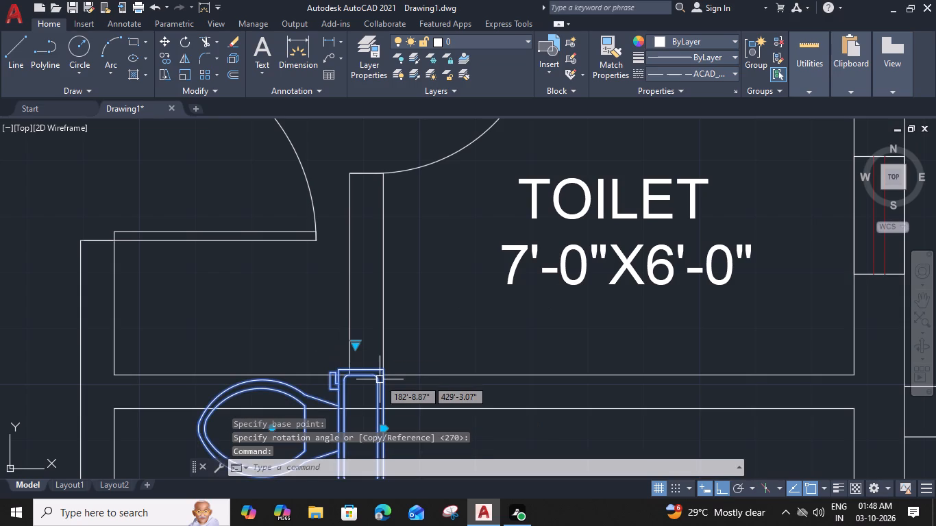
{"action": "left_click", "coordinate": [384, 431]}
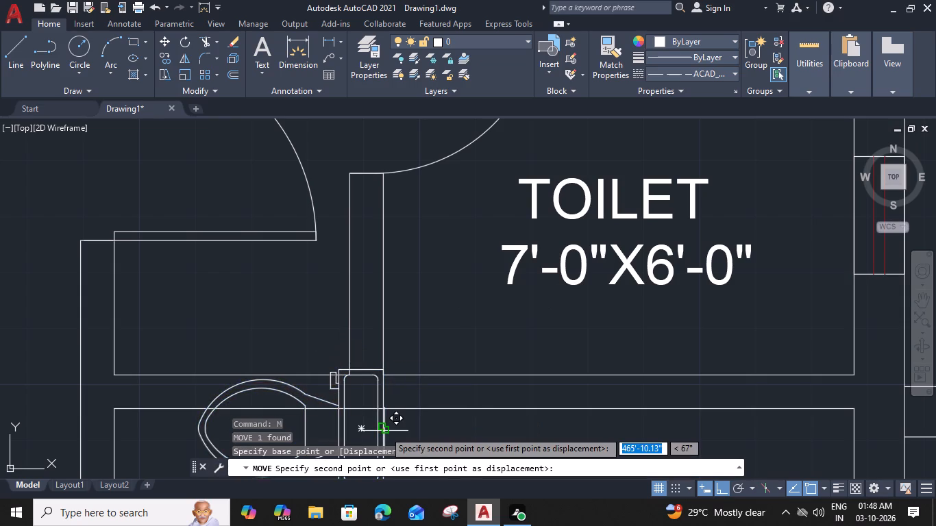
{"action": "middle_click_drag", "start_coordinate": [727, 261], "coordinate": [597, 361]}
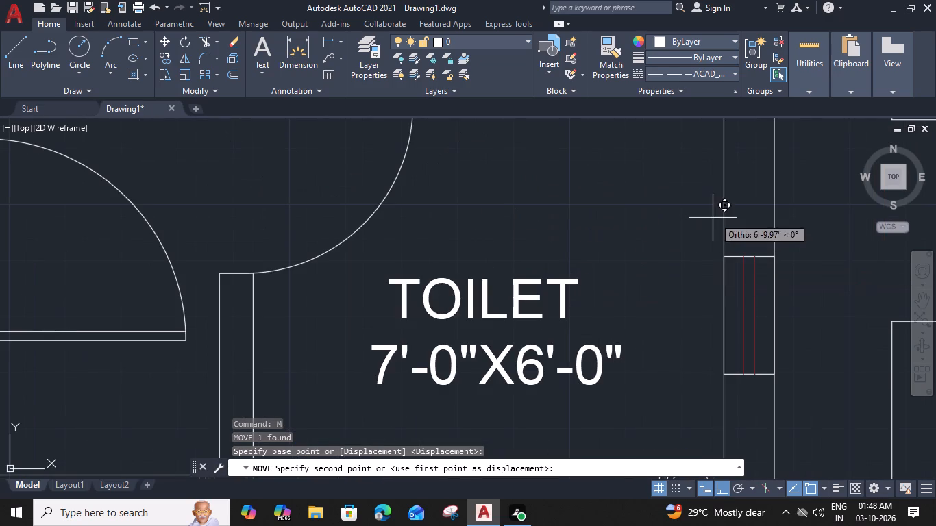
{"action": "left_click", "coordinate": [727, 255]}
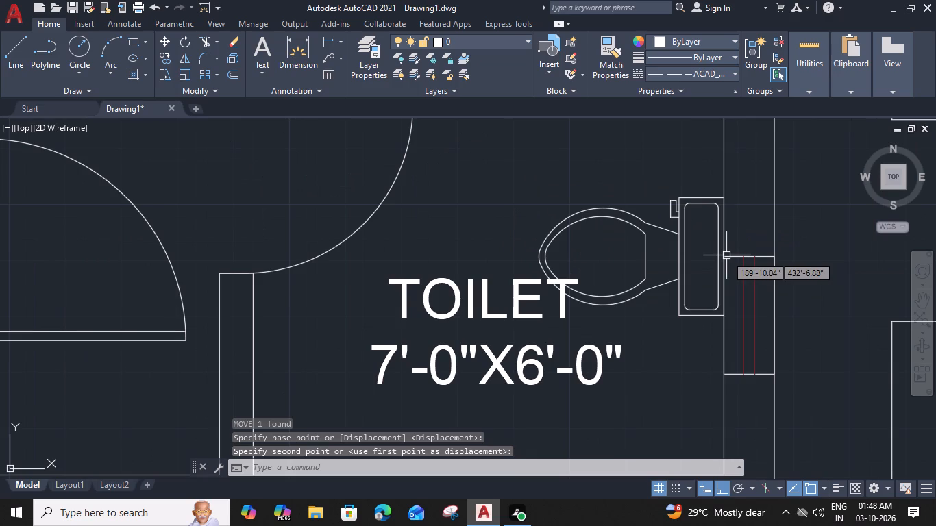
Move the 7'-0"X6'-0" toilet label about 9 inches horizontally away from the window wall, clear of the fixture.
{"action": "left_click", "coordinate": [473, 300]}
{"action": "key", "text": "m"}
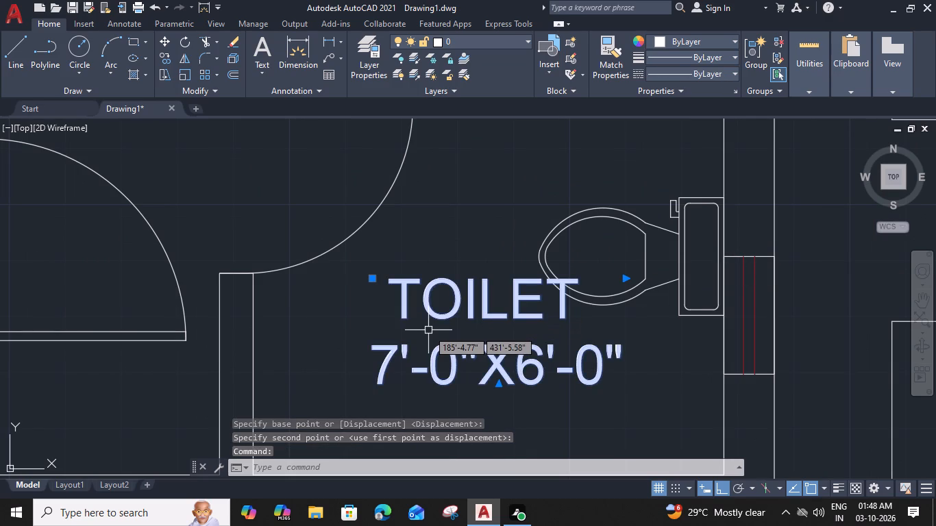
{"action": "key", "text": "space"}
{"action": "left_click", "coordinate": [380, 383]}
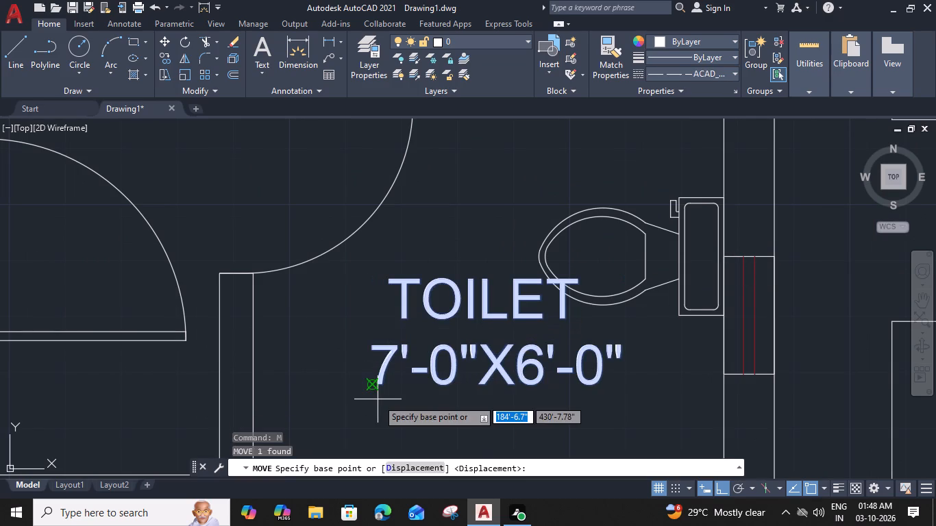
{"action": "left_click", "coordinate": [328, 383]}
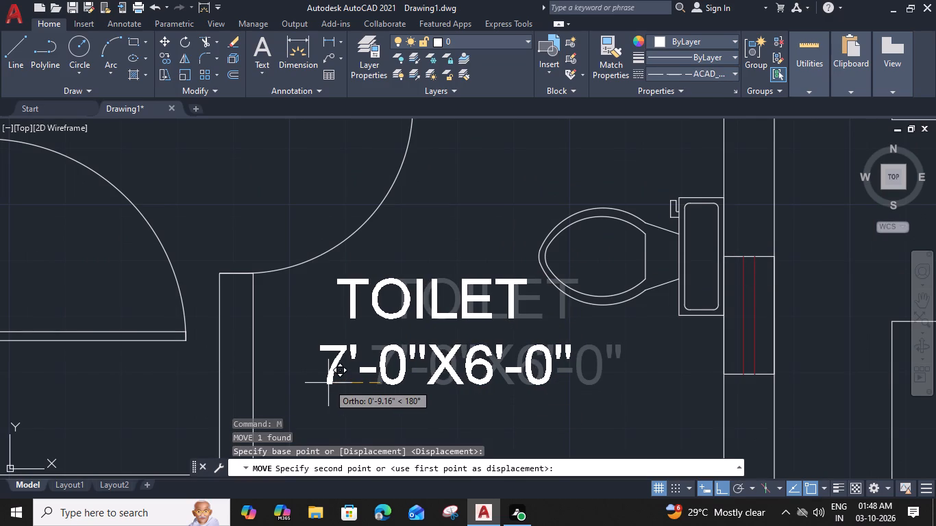
Move the fixture from the 7'-0"X6'-0" toilet to the 8'-0"X5'-0" toilet, centring its tank on the window in the wall.
{"action": "left_click", "coordinate": [584, 295]}
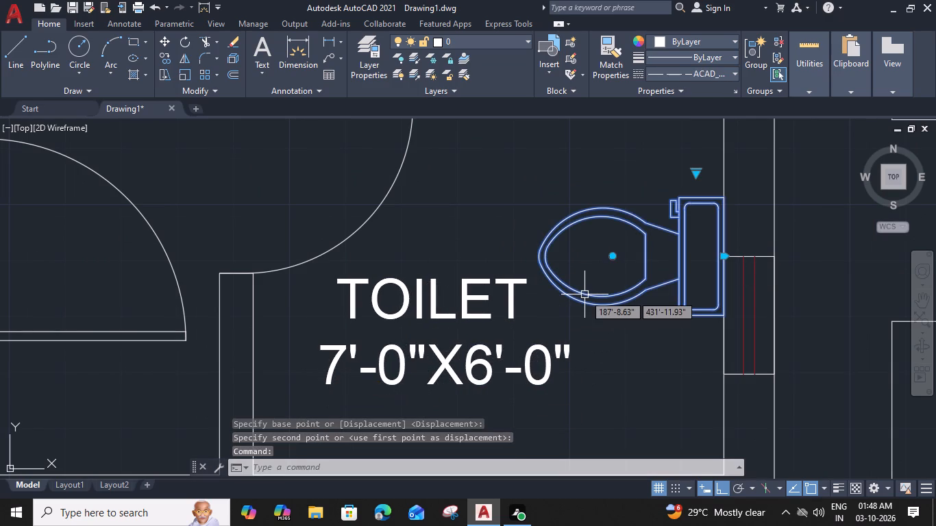
{"action": "type", "text": "M"}
{"action": "key", "text": "space"}
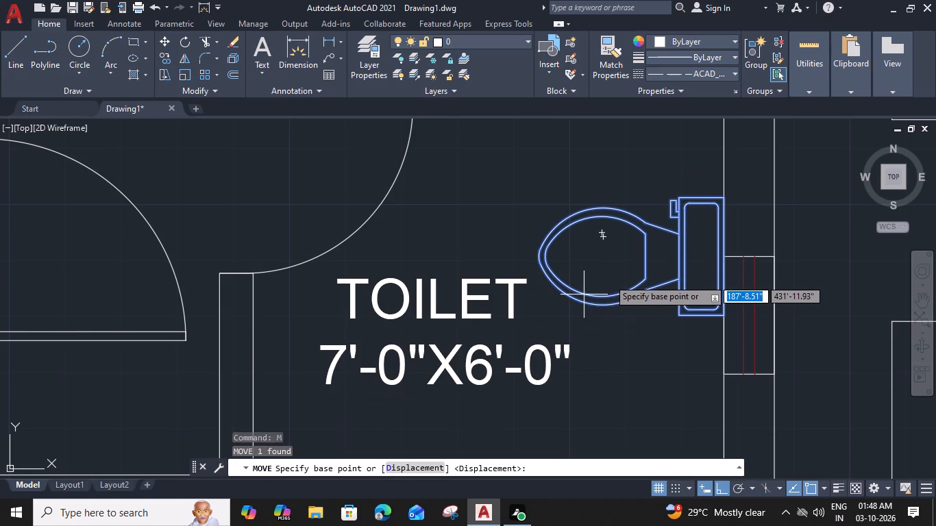
{"action": "left_click", "coordinate": [724, 256]}
{"action": "scroll", "coordinate": [720, 253], "scroll_direction": "down", "scroll_amount": 2}
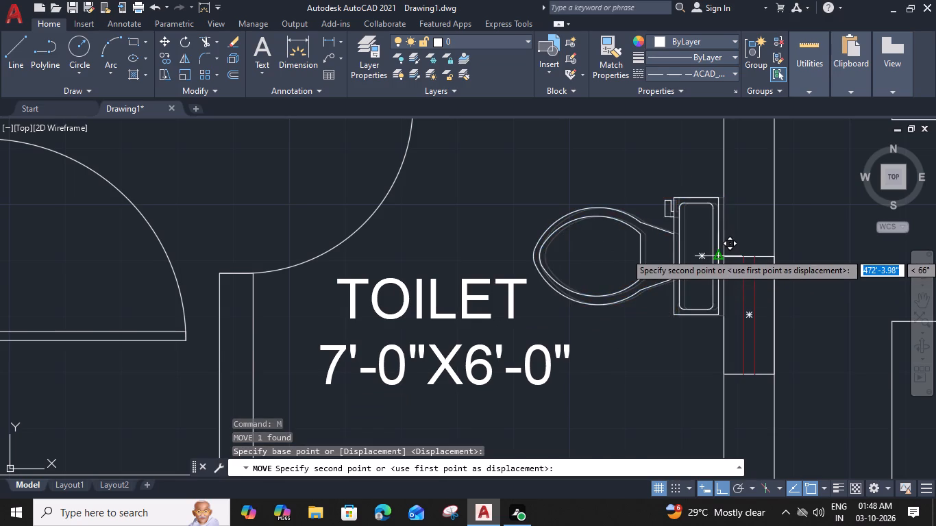
{"action": "scroll", "coordinate": [672, 207], "scroll_direction": "down", "scroll_amount": 2}
{"action": "middle_click_drag", "start_coordinate": [669, 216], "coordinate": [639, 402]}
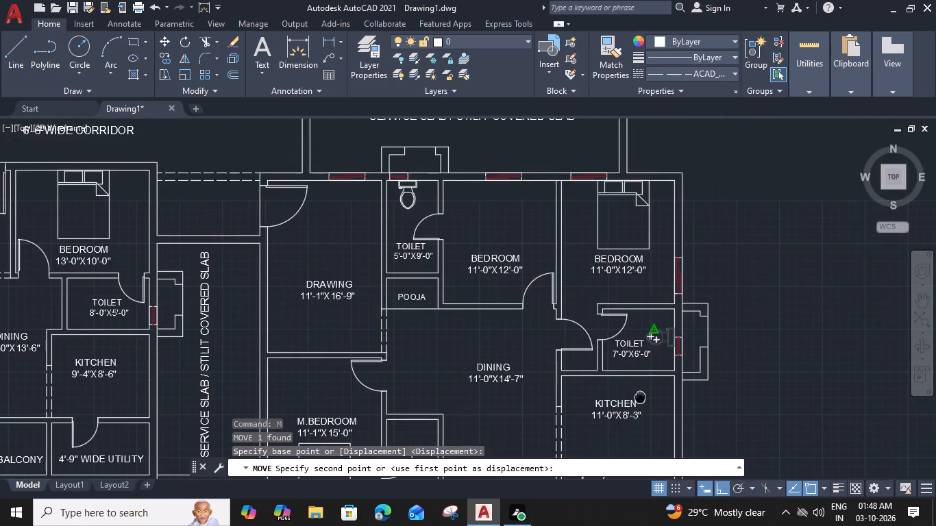
{"action": "scroll", "coordinate": [635, 371], "scroll_direction": "down", "scroll_amount": 2}
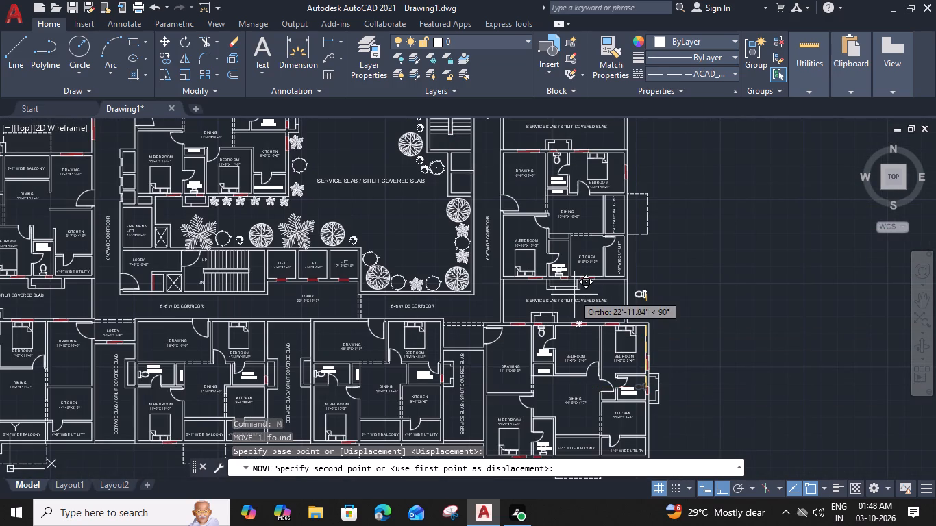
{"action": "middle_click_drag", "start_coordinate": [584, 263], "coordinate": [575, 460]}
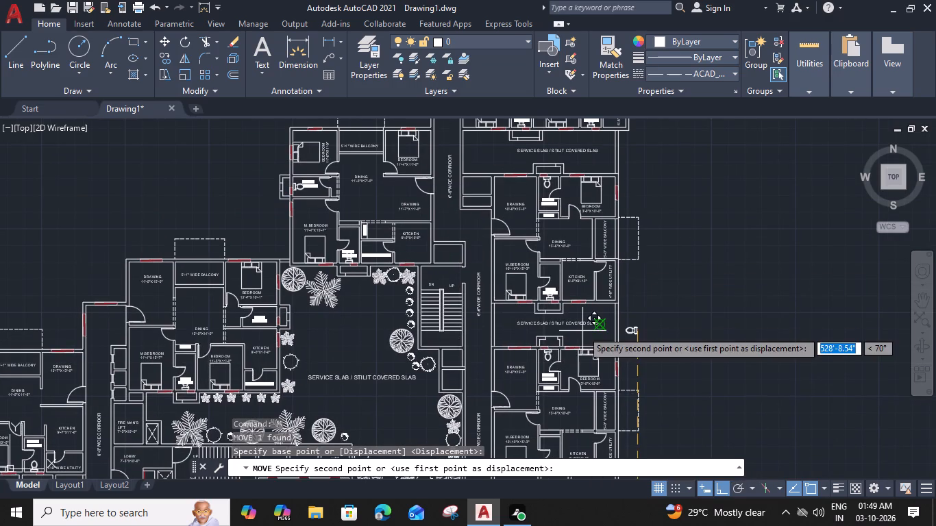
{"action": "middle_click_drag", "start_coordinate": [585, 272], "coordinate": [585, 379]}
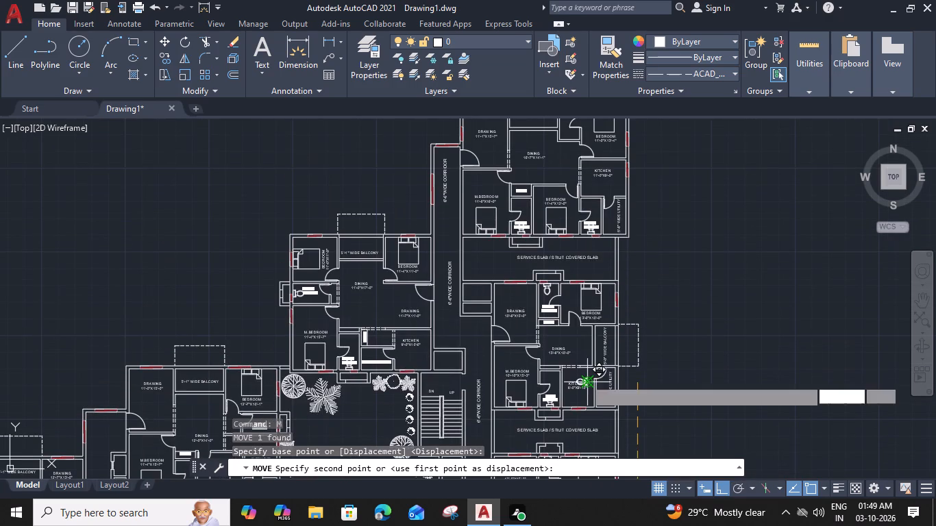
{"action": "middle_click_drag", "start_coordinate": [581, 312], "coordinate": [580, 388]}
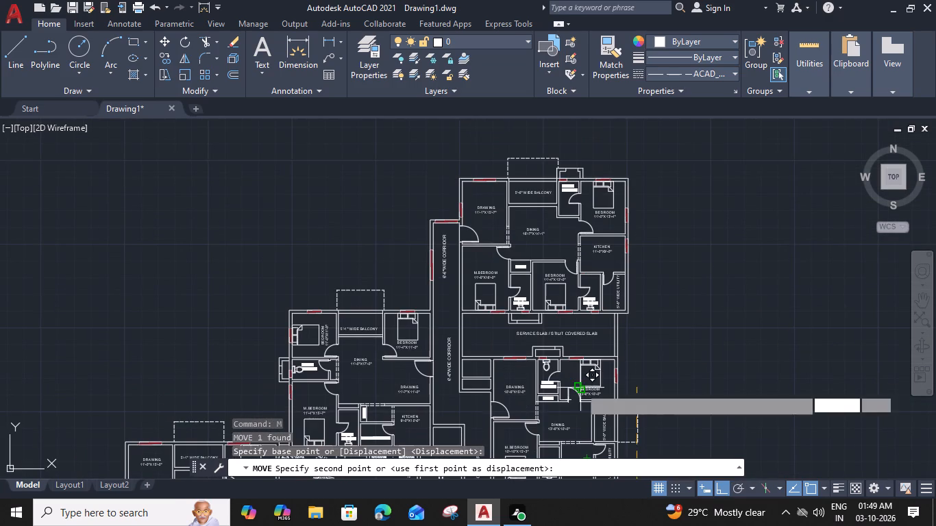
{"action": "middle_click_drag", "start_coordinate": [517, 384], "coordinate": [586, 236]}
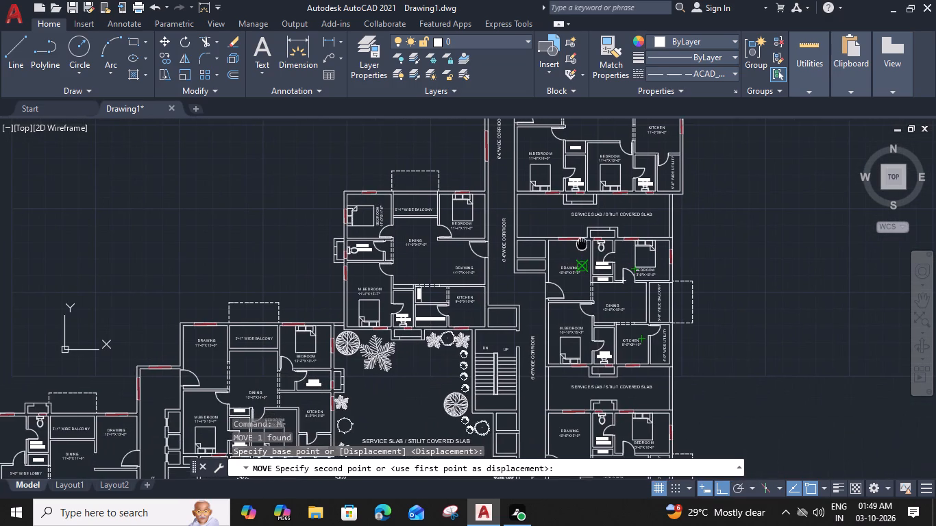
{"action": "scroll", "coordinate": [595, 326], "scroll_direction": "down", "scroll_amount": 1}
{"action": "middle_click_drag", "start_coordinate": [597, 352], "coordinate": [592, 162]}
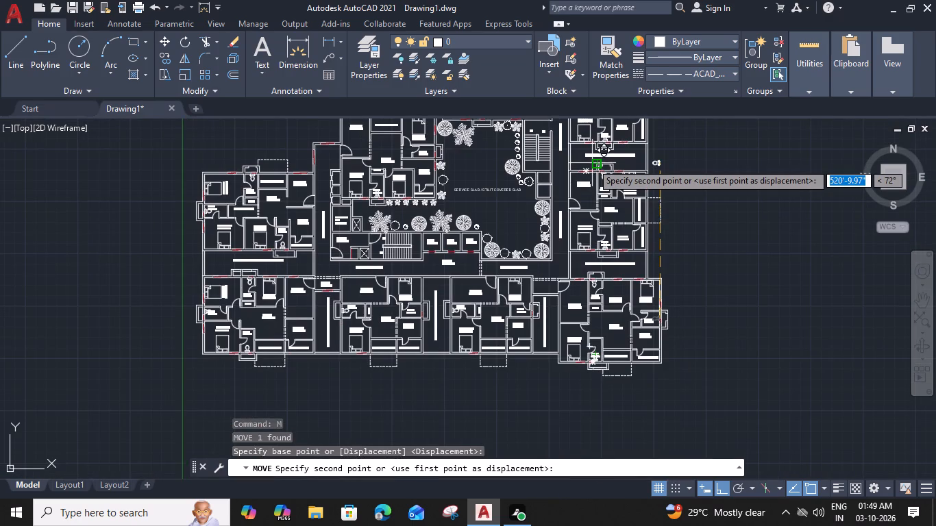
{"action": "scroll", "coordinate": [524, 302], "scroll_direction": "up", "scroll_amount": 5}
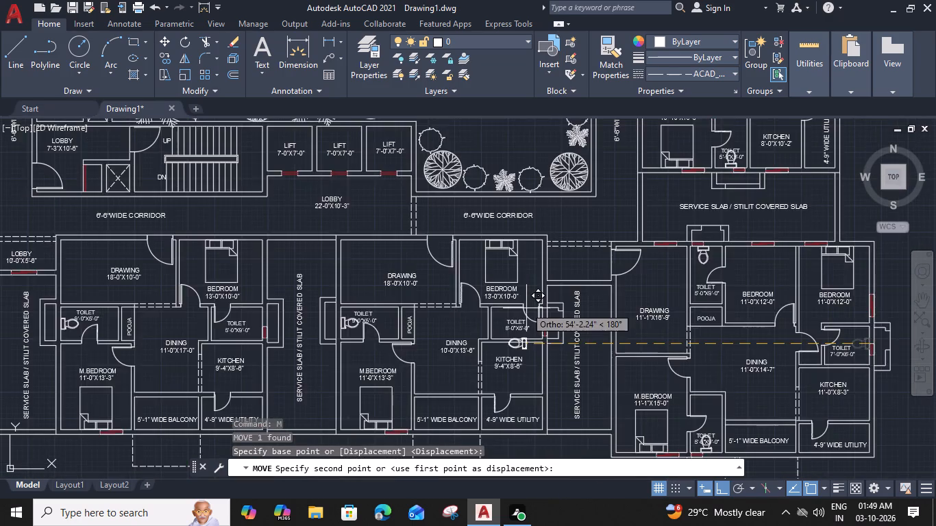
{"action": "scroll", "coordinate": [549, 329], "scroll_direction": "up", "scroll_amount": 3}
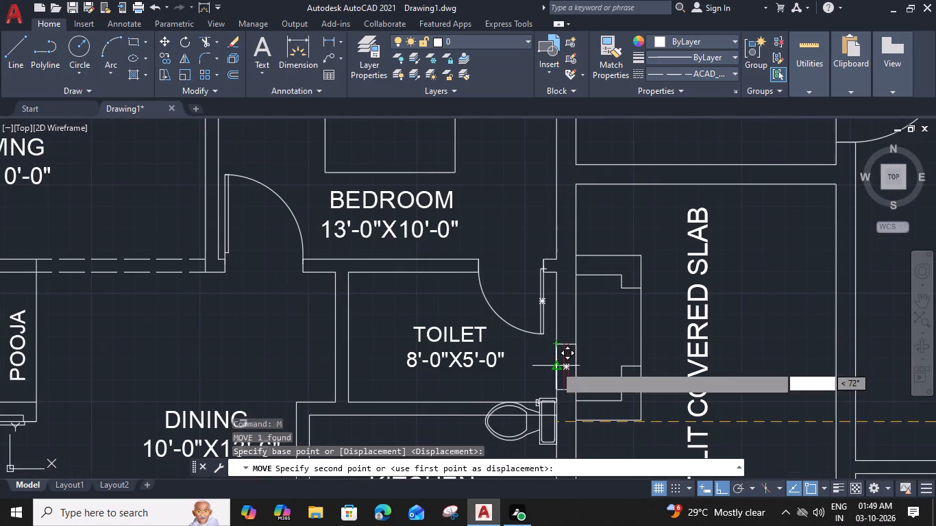
{"action": "left_click", "coordinate": [556, 366]}
Copy the 8'-0"X5'-0" toilet's fixture by its tank midpoint onto the 7'-0"X6'-0" toilet's wall, against the window.
{"action": "scroll", "coordinate": [554, 360], "scroll_direction": "down", "scroll_amount": 3}
{"action": "middle_click_drag", "start_coordinate": [404, 364], "coordinate": [403, 363]}
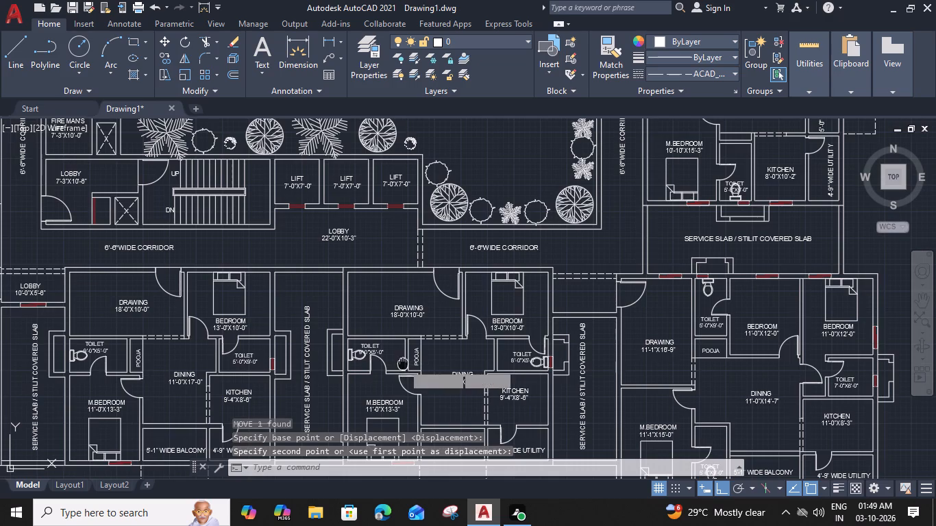
{"action": "middle_click_drag", "start_coordinate": [403, 363], "coordinate": [622, 305]}
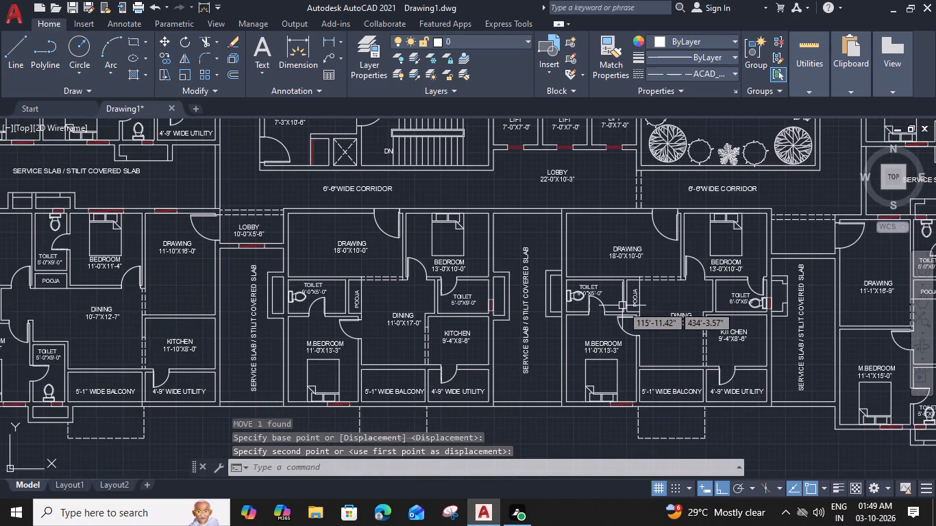
{"action": "scroll", "coordinate": [490, 302], "scroll_direction": "up", "scroll_amount": 3}
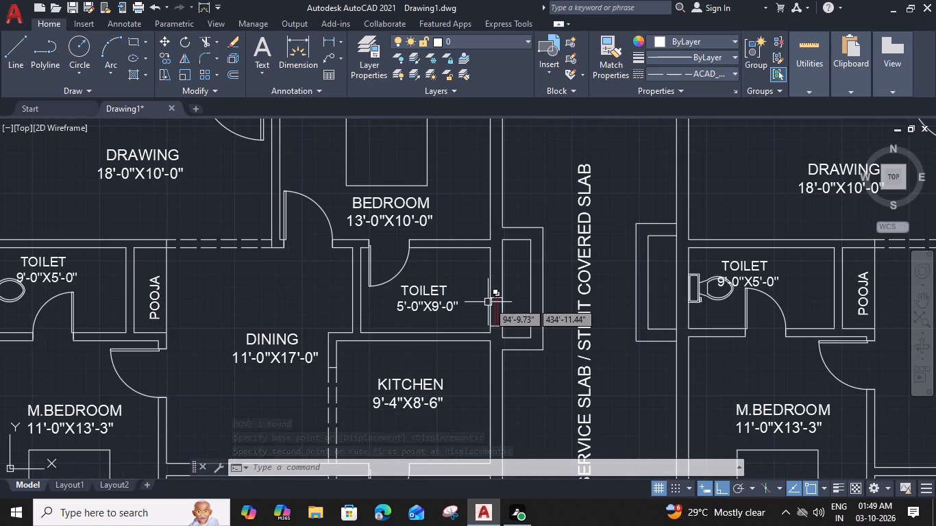
{"action": "scroll", "coordinate": [704, 305], "scroll_direction": "down", "scroll_amount": 4}
{"action": "middle_click_drag", "start_coordinate": [730, 318], "coordinate": [748, 321]}
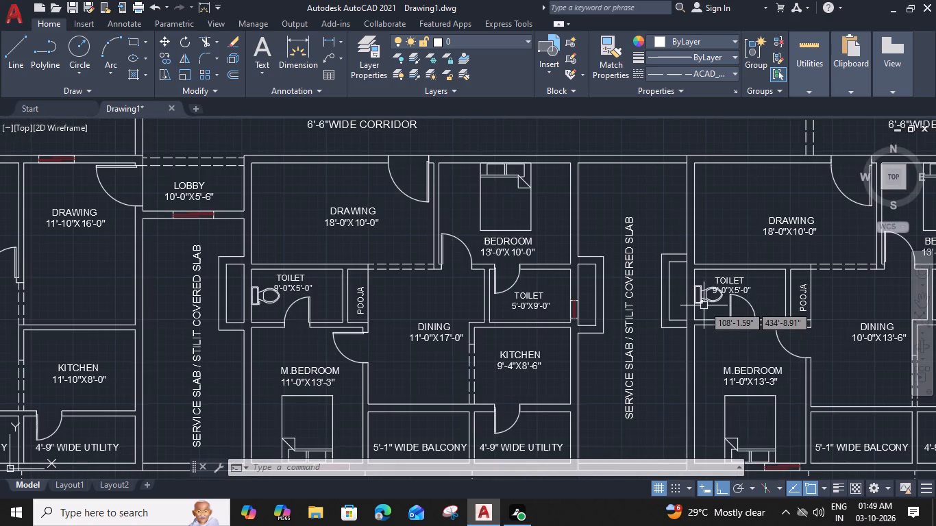
{"action": "middle_click_drag", "start_coordinate": [748, 321], "coordinate": [301, 309]}
{"action": "scroll", "coordinate": [466, 295], "scroll_direction": "up", "scroll_amount": 2}
{"action": "scroll", "coordinate": [632, 305], "scroll_direction": "up", "scroll_amount": 2}
{"action": "left_click", "coordinate": [441, 302]}
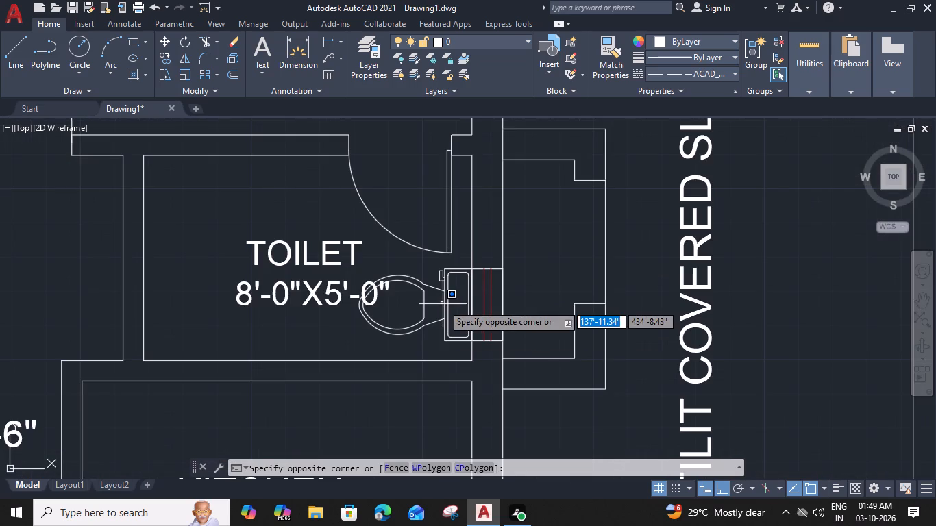
{"action": "left_click", "coordinate": [445, 324]}
{"action": "left_click", "coordinate": [446, 321]}
{"action": "type", "text": "CO"}
{"action": "key", "text": "space"}
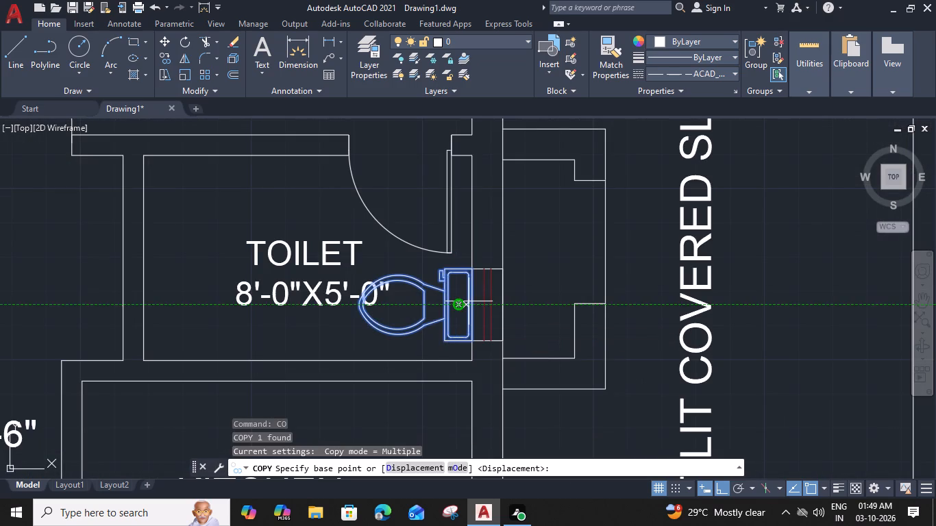
{"action": "left_click", "coordinate": [473, 304]}
{"action": "scroll", "coordinate": [524, 284], "scroll_direction": "down", "scroll_amount": 3}
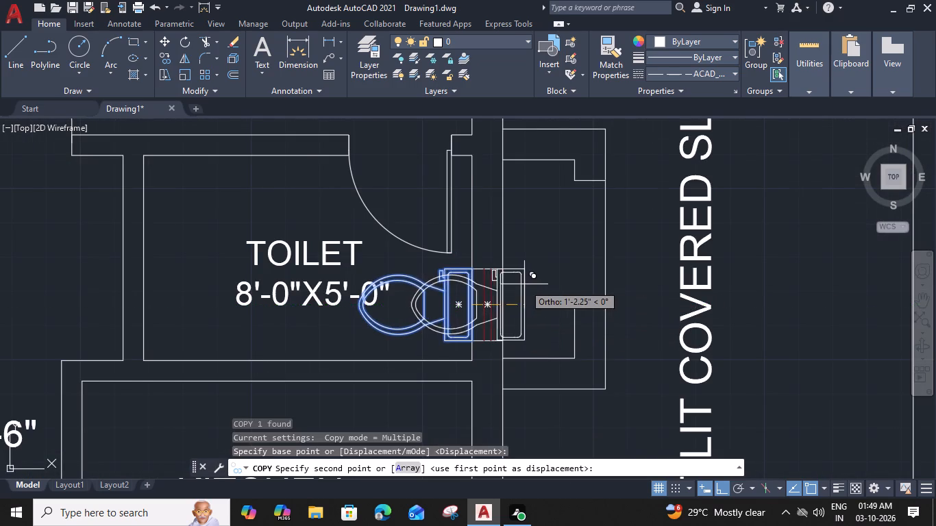
{"action": "middle_click_drag", "start_coordinate": [643, 305], "coordinate": [327, 295]}
{"action": "scroll", "coordinate": [562, 308], "scroll_direction": "down", "scroll_amount": 1}
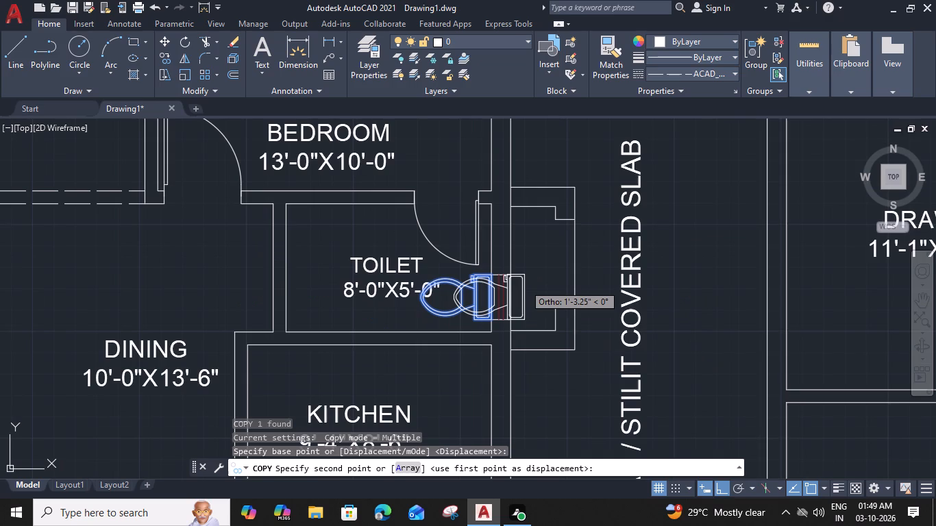
{"action": "middle_click_drag", "start_coordinate": [558, 305], "coordinate": [365, 285]}
{"action": "scroll", "coordinate": [628, 303], "scroll_direction": "up", "scroll_amount": 2}
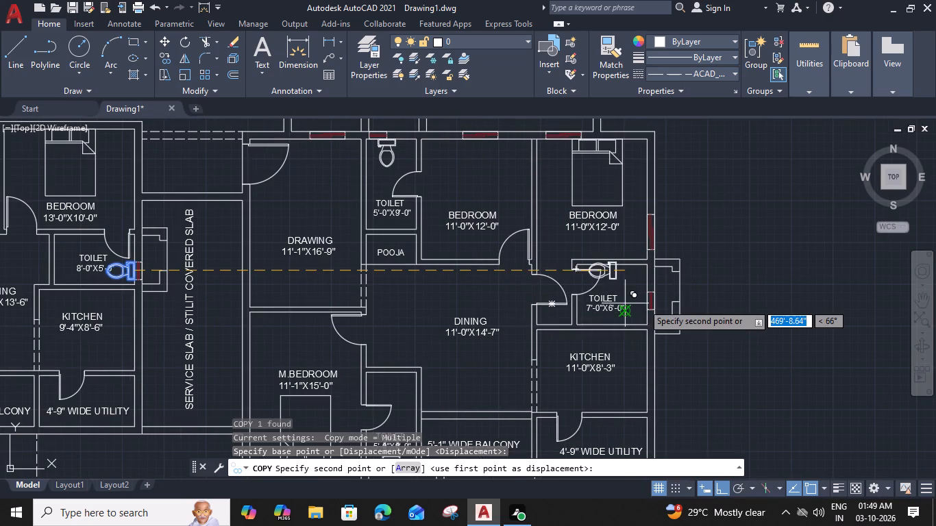
{"action": "left_click", "coordinate": [726, 271]}
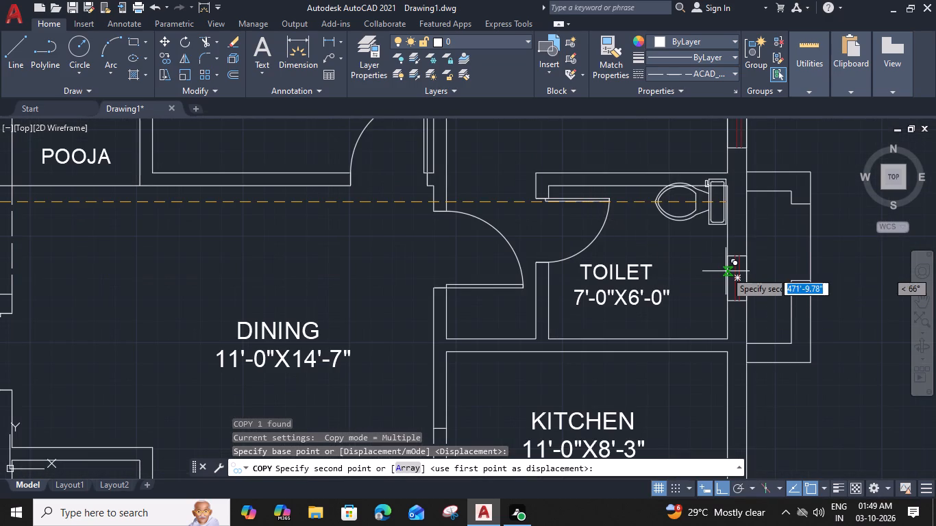
Place another copy against the window of the 5'-0"X9'-0" toilet beside the 11'-0"X17'-0" dining and finish copying.
{"action": "scroll", "coordinate": [724, 271], "scroll_direction": "down", "scroll_amount": 3}
{"action": "middle_click_drag", "start_coordinate": [323, 326], "coordinate": [653, 311]}
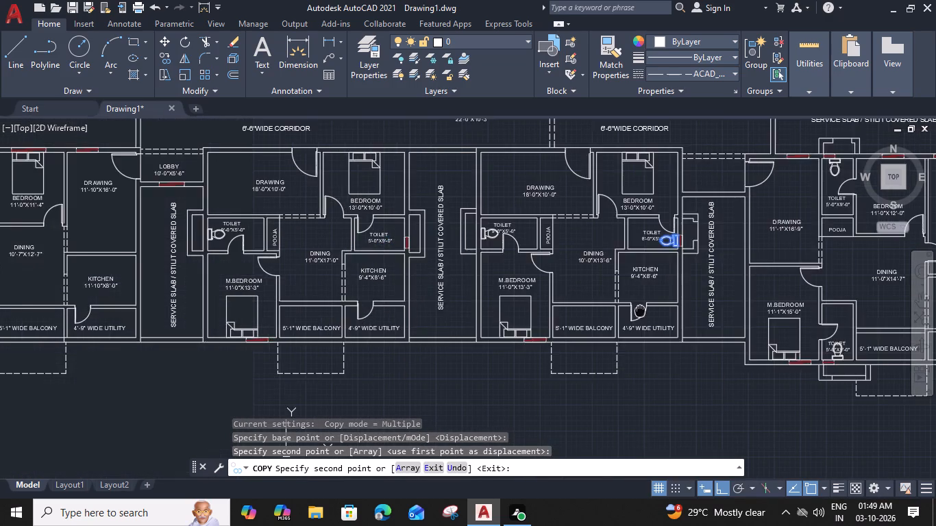
{"action": "scroll", "coordinate": [448, 243], "scroll_direction": "up", "scroll_amount": 1}
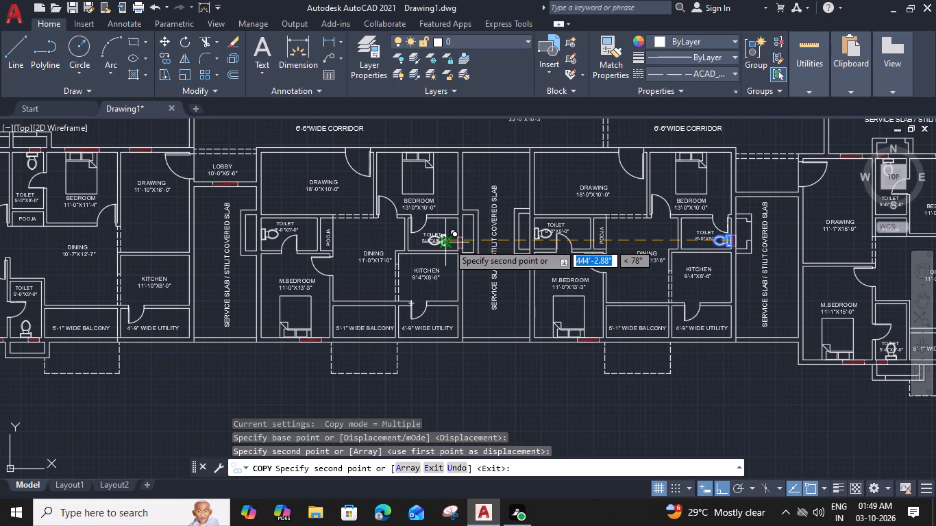
{"action": "scroll", "coordinate": [448, 243], "scroll_direction": "up", "scroll_amount": 3}
{"action": "left_click", "coordinate": [500, 223]}
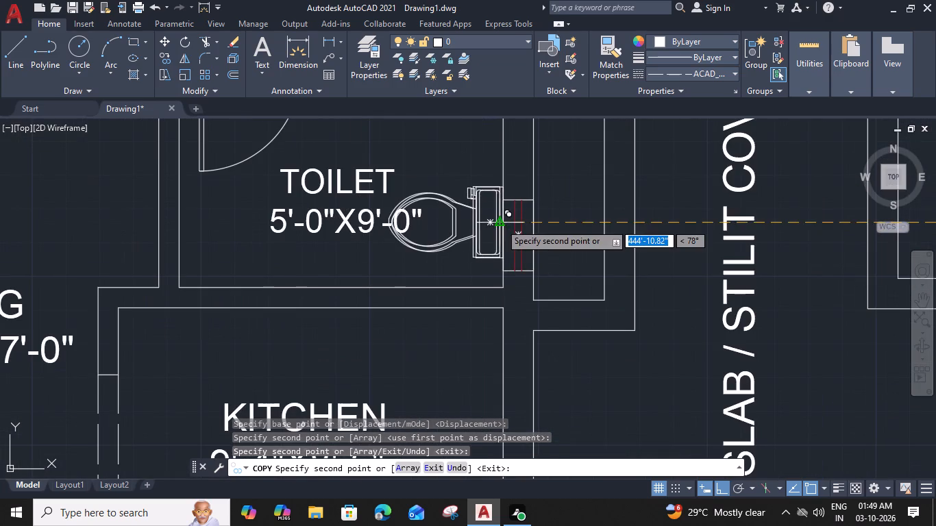
{"action": "scroll", "coordinate": [500, 223], "scroll_direction": "down", "scroll_amount": 3}
{"action": "key", "text": "Escape"}
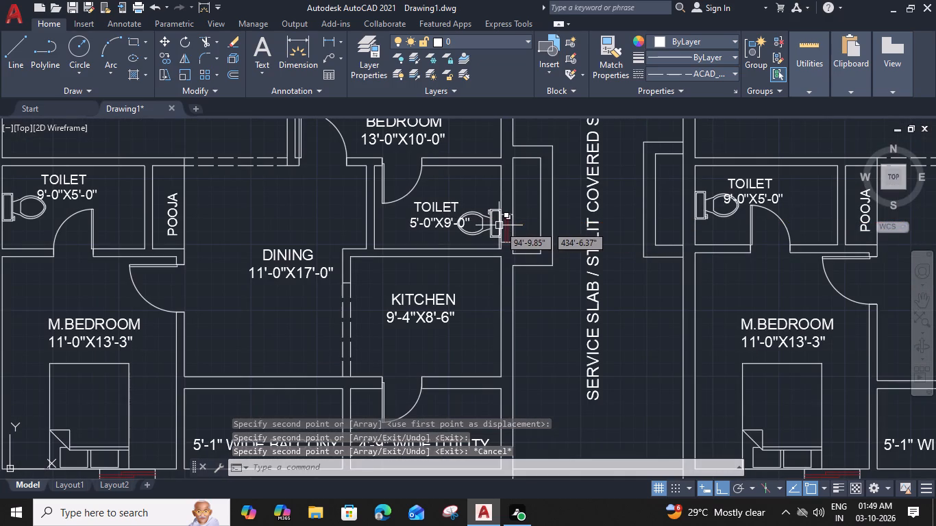
{"action": "scroll", "coordinate": [504, 234], "scroll_direction": "down", "scroll_amount": 2}
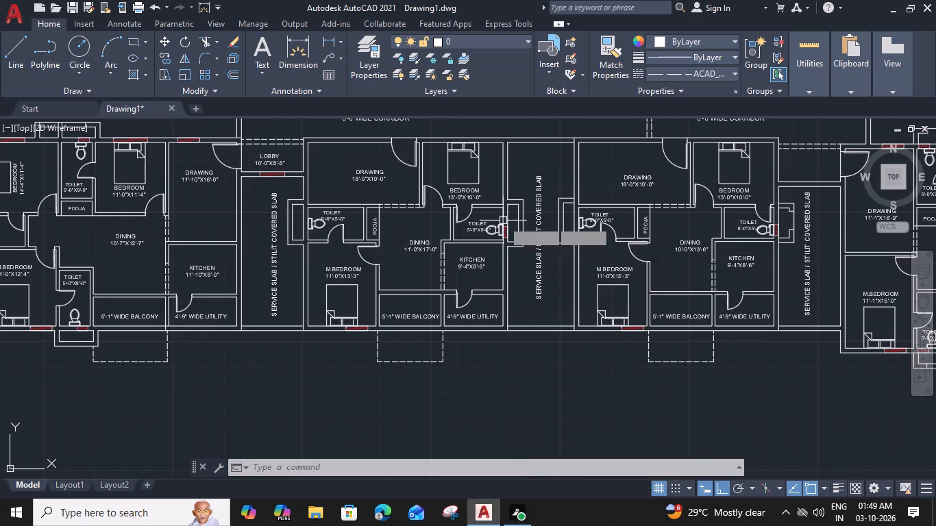
Move the 5'-0"X9'-0" toilet label beside the 11'-0"X17'-0" dining horizontally away from the window wall, clear of the fixture.
{"action": "scroll", "coordinate": [500, 221], "scroll_direction": "up", "scroll_amount": 2}
{"action": "left_click", "coordinate": [447, 246]}
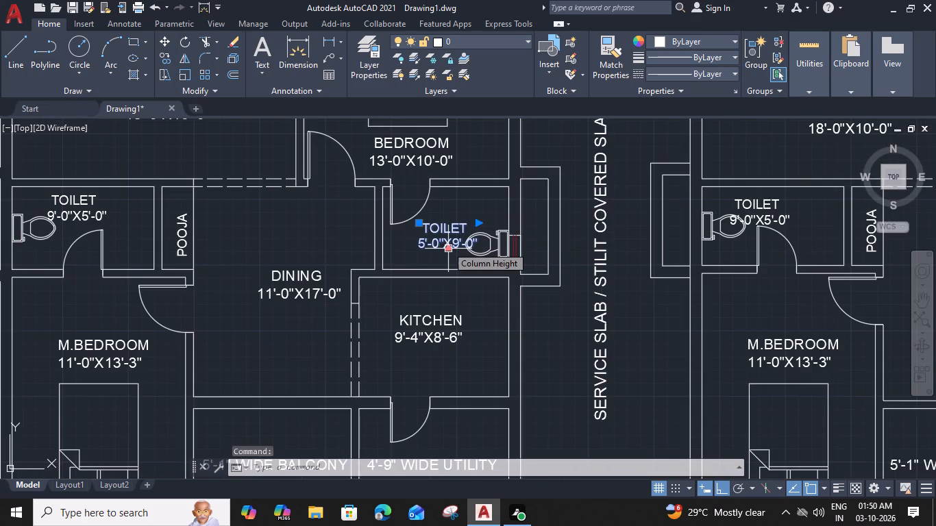
{"action": "type", "text": "M"}
{"action": "key", "text": "space"}
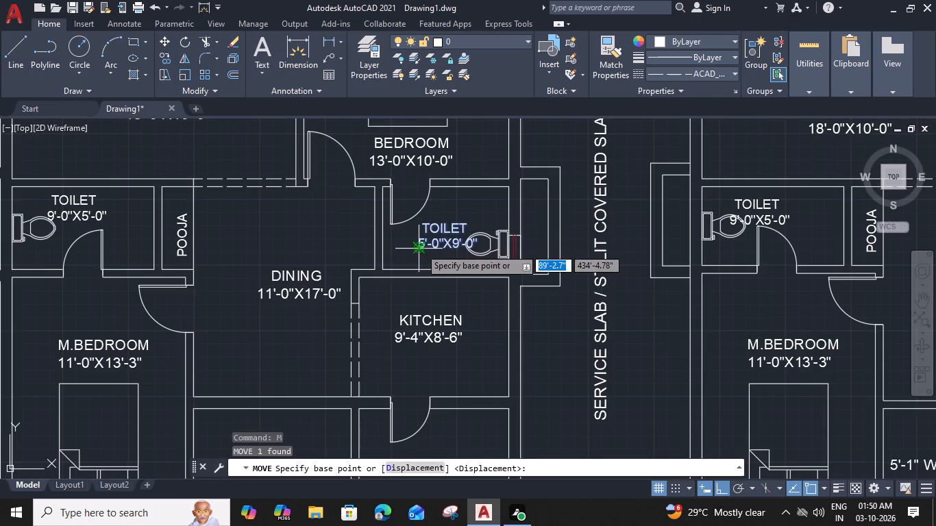
{"action": "left_click", "coordinate": [419, 248]}
{"action": "left_click", "coordinate": [404, 247]}
Move the 9'-0"X5'-0" toilet label in the 10'-0"X13'-6" dining flat about 2'-6" horizontally toward the pooja, clear of the fixture.
{"action": "scroll", "coordinate": [404, 248], "scroll_direction": "down", "scroll_amount": 2}
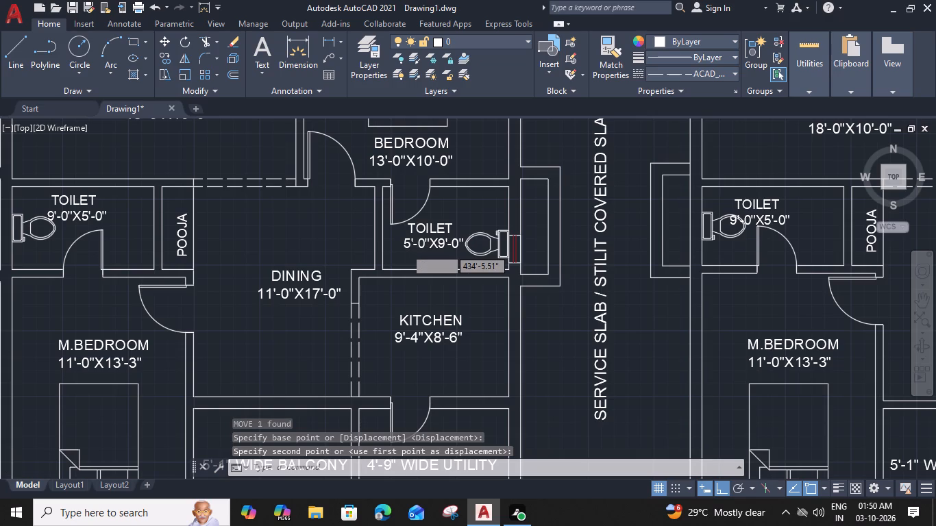
{"action": "scroll", "coordinate": [567, 235], "scroll_direction": "up", "scroll_amount": 2}
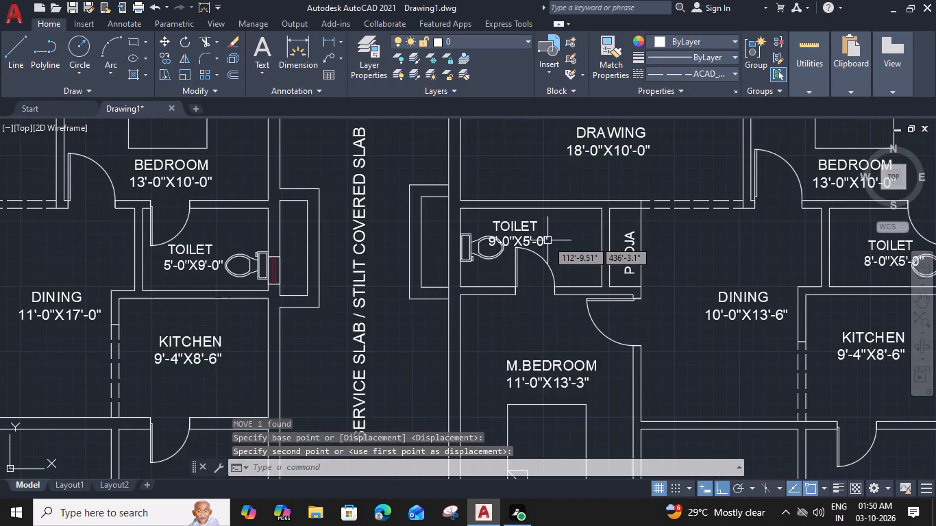
{"action": "left_click", "coordinate": [543, 239]}
{"action": "type", "text": "M"}
{"action": "key", "text": "space"}
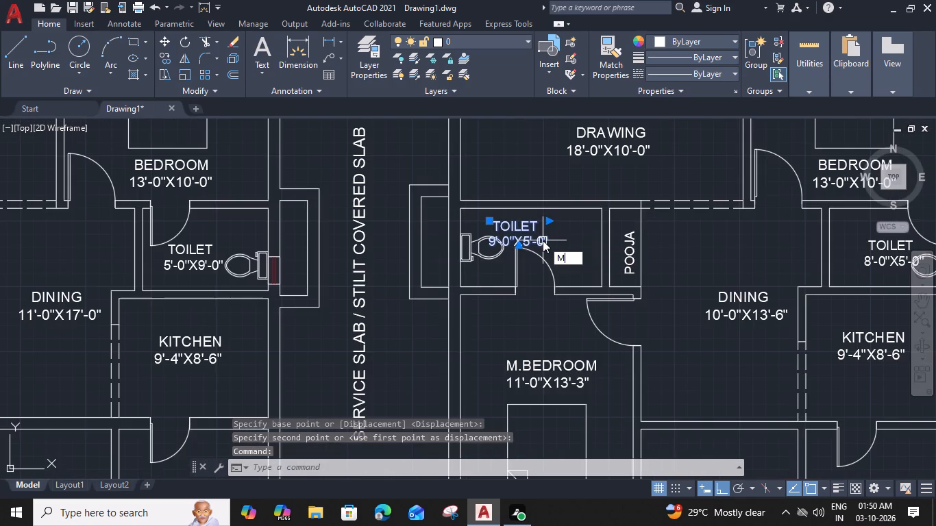
{"action": "left_click", "coordinate": [543, 240]}
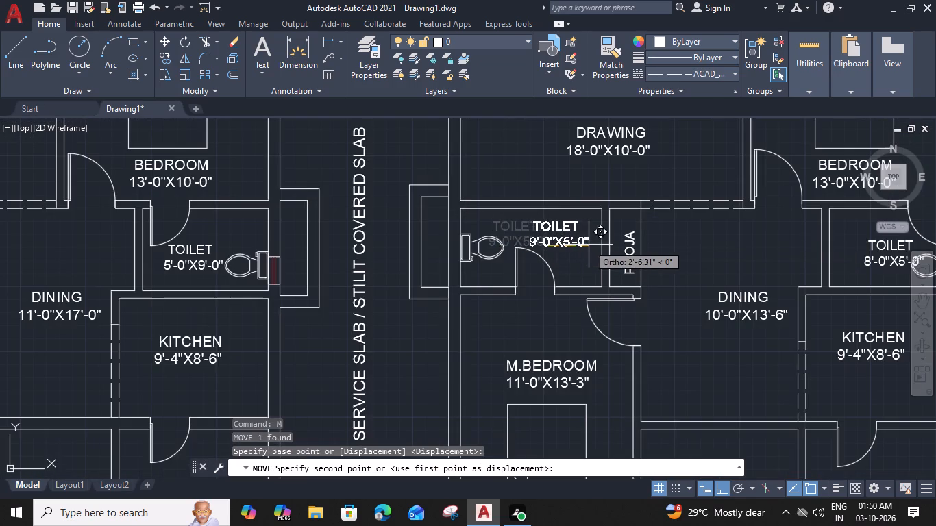
{"action": "left_click", "coordinate": [589, 245]}
Move the 8'-0"X5'-0" toilet label horizontally away from the window wall, clear of the fixture.
{"action": "scroll", "coordinate": [591, 241], "scroll_direction": "down", "scroll_amount": 3}
{"action": "middle_click_drag", "start_coordinate": [678, 244], "coordinate": [439, 263]}
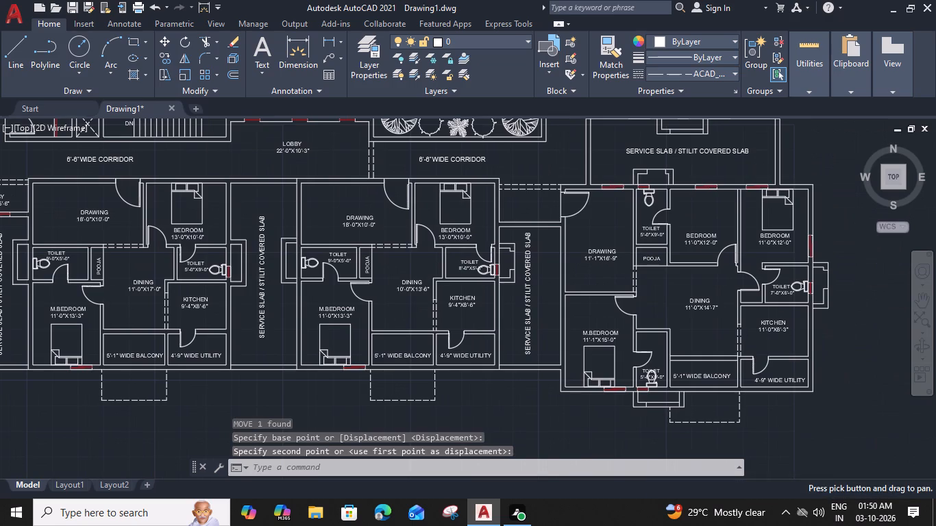
{"action": "scroll", "coordinate": [460, 266], "scroll_direction": "up", "scroll_amount": 2}
{"action": "left_click", "coordinate": [460, 268]}
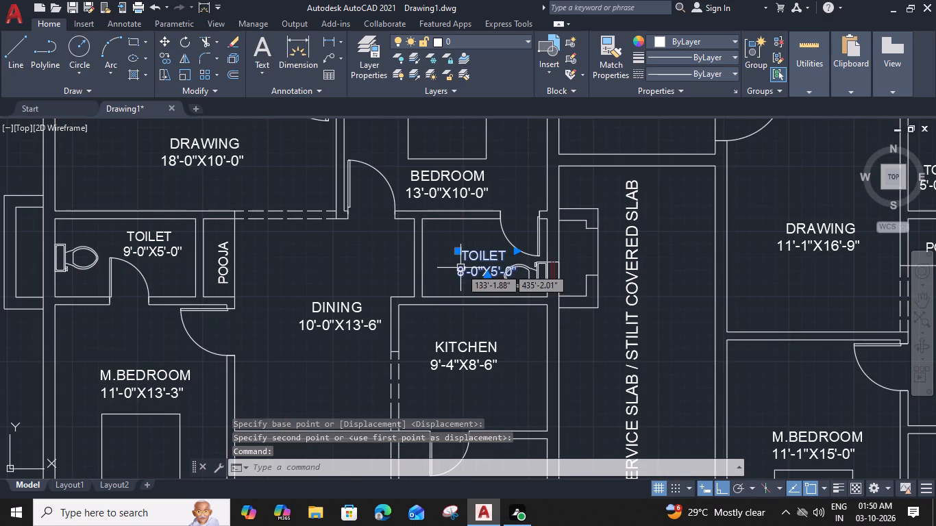
{"action": "type", "text": "M"}
{"action": "key", "text": "space"}
{"action": "left_click", "coordinate": [460, 270]}
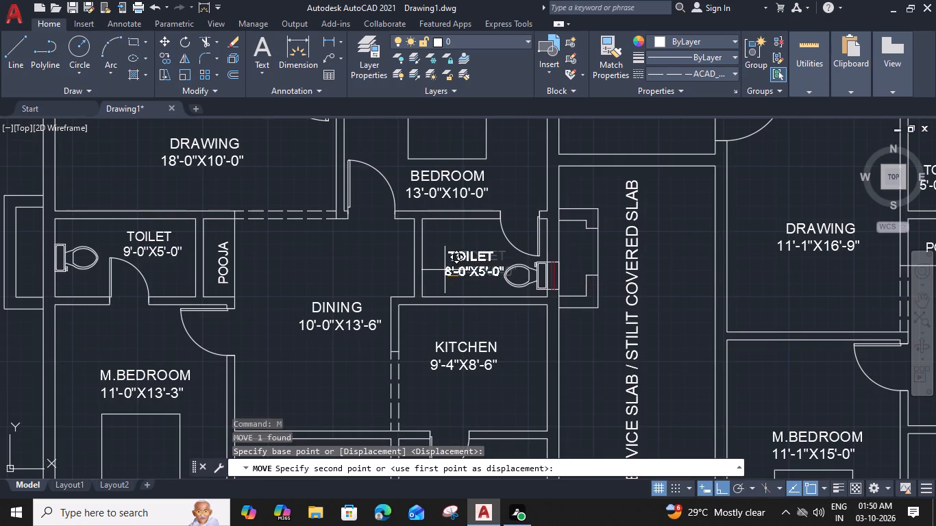
{"action": "left_click", "coordinate": [437, 270]}
Shift the 7'-0"X6'-0" toilet label slightly down toward the 11'-0"X8'-3" kitchen, clear of the fixture.
{"action": "scroll", "coordinate": [438, 269], "scroll_direction": "down", "scroll_amount": 2}
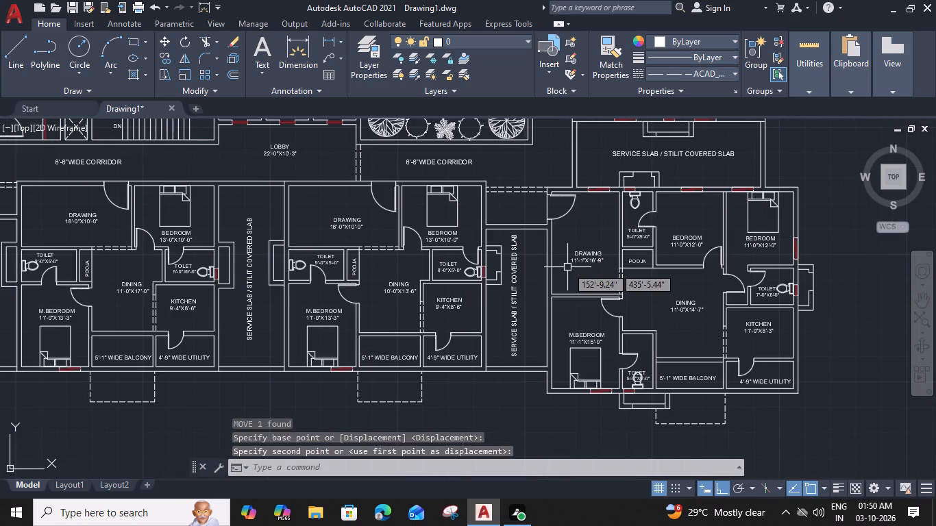
{"action": "middle_click_drag", "start_coordinate": [561, 266], "coordinate": [318, 244]}
{"action": "scroll", "coordinate": [509, 272], "scroll_direction": "up", "scroll_amount": 3}
{"action": "left_click", "coordinate": [526, 275]}
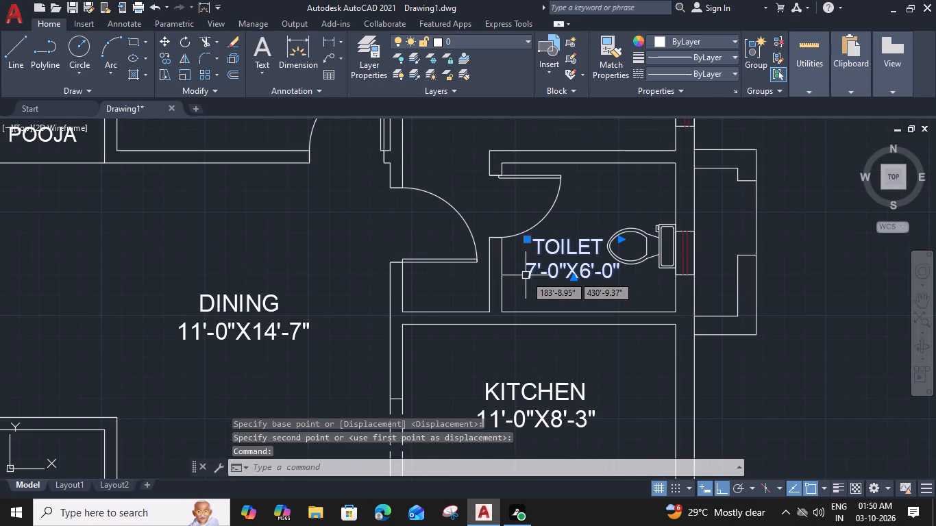
{"action": "type", "text": "M"}
{"action": "key", "text": "space"}
{"action": "left_click", "coordinate": [534, 279]}
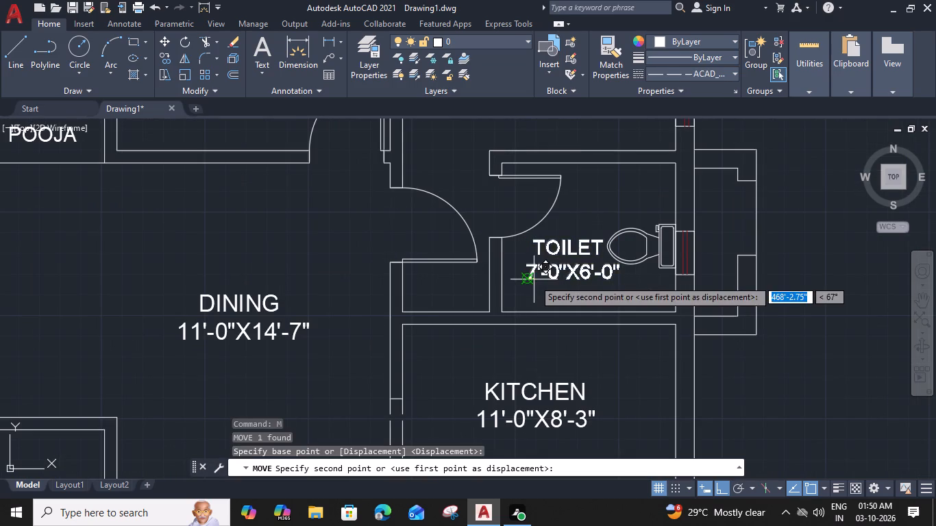
{"action": "left_click", "coordinate": [534, 292]}
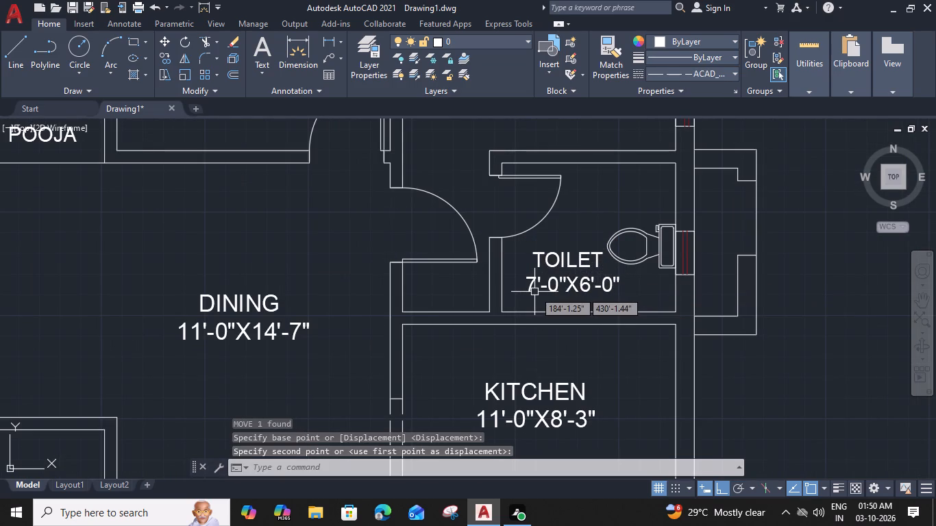
Move the 5'-0"X9'-0" toilet label beside the 8'-0"X10'-2" kitchen straight up past the door swing, clear of the fixture.
{"action": "scroll", "coordinate": [534, 284], "scroll_direction": "down", "scroll_amount": 3}
{"action": "middle_click_drag", "start_coordinate": [533, 221], "coordinate": [585, 474]}
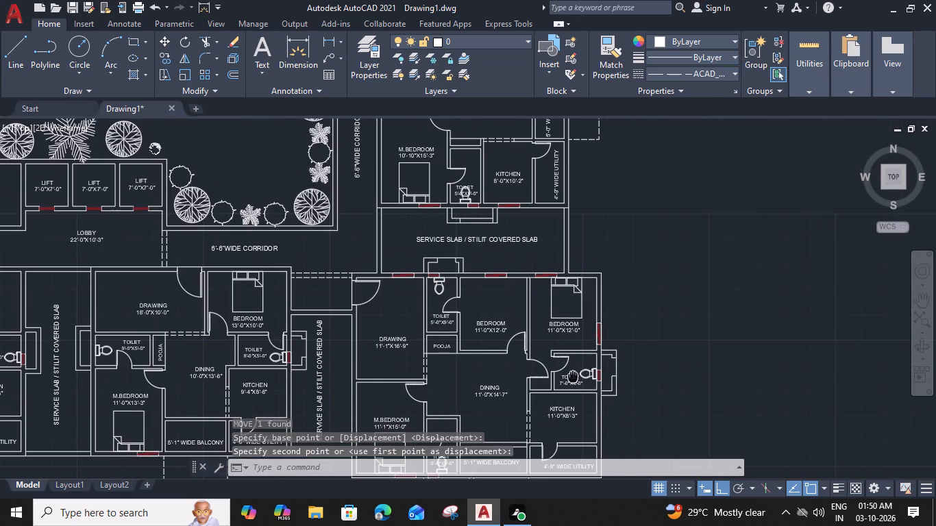
{"action": "scroll", "coordinate": [473, 356], "scroll_direction": "up", "scroll_amount": 3}
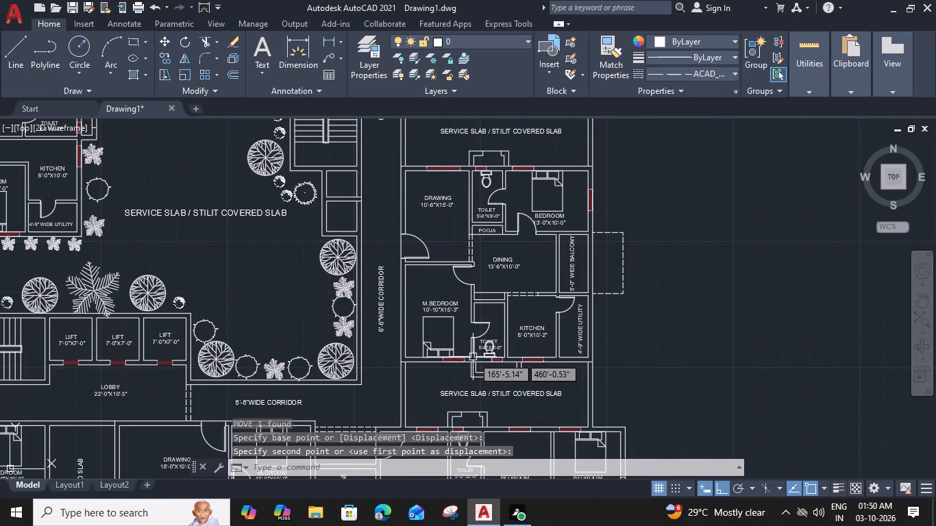
{"action": "left_click", "coordinate": [567, 293]}
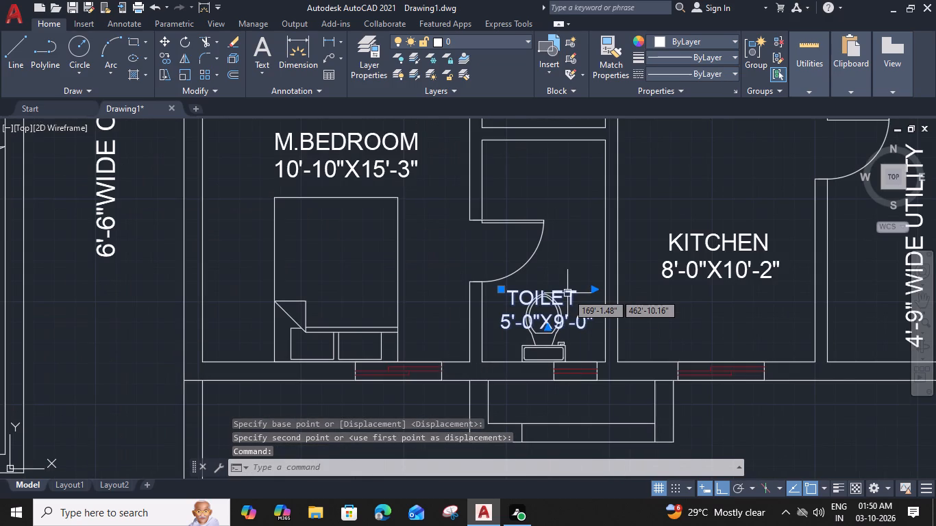
{"action": "type", "text": "M"}
{"action": "key", "text": "space"}
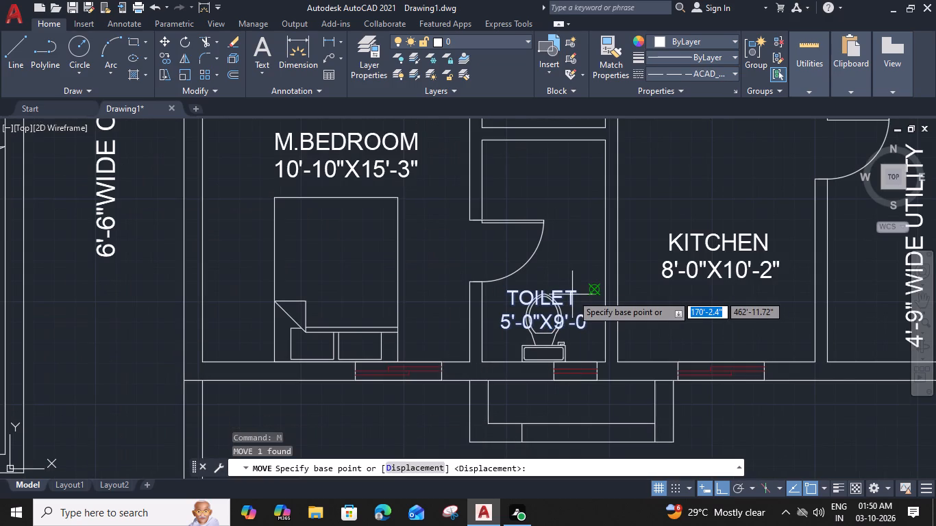
{"action": "left_click", "coordinate": [594, 290]}
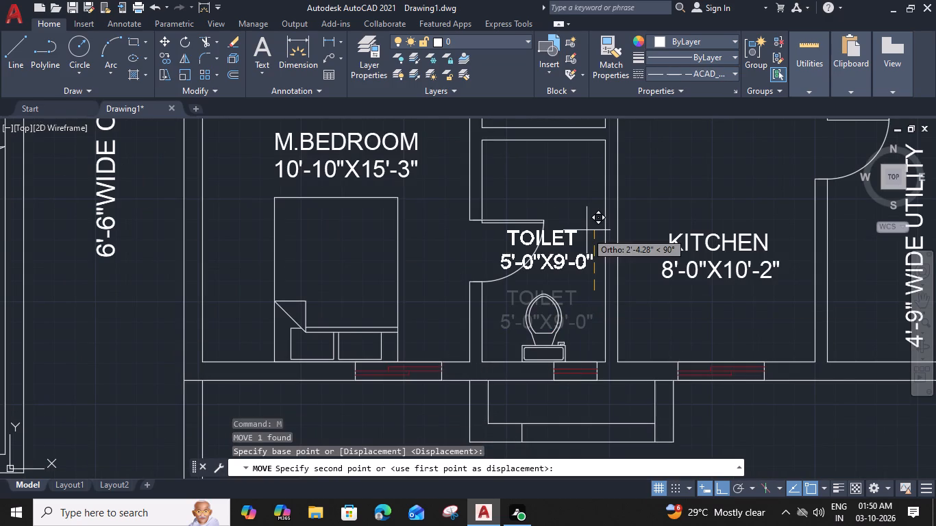
{"action": "left_click", "coordinate": [593, 167]}
Move the 5'-0"X9'-0" toilet label beside the 8'-0"X9'-10" kitchen straight up past the door swing, clear of the fixture.
{"action": "scroll", "coordinate": [593, 166], "scroll_direction": "down", "scroll_amount": 2}
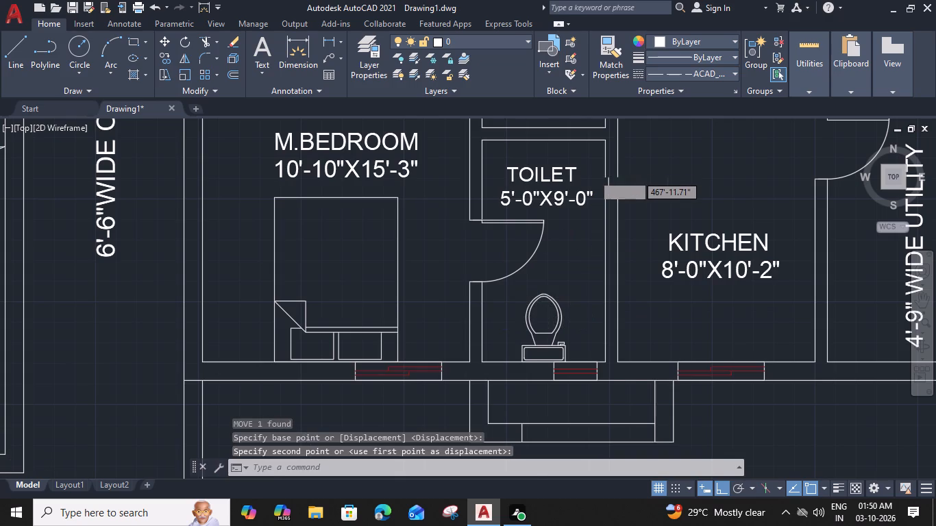
{"action": "middle_click_drag", "start_coordinate": [590, 185], "coordinate": [512, 475]}
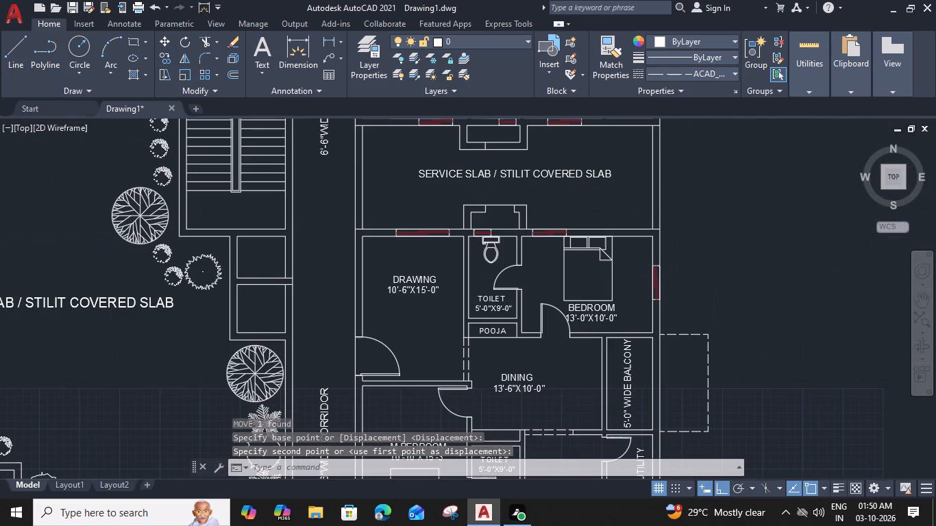
{"action": "middle_click_drag", "start_coordinate": [502, 315], "coordinate": [479, 489]}
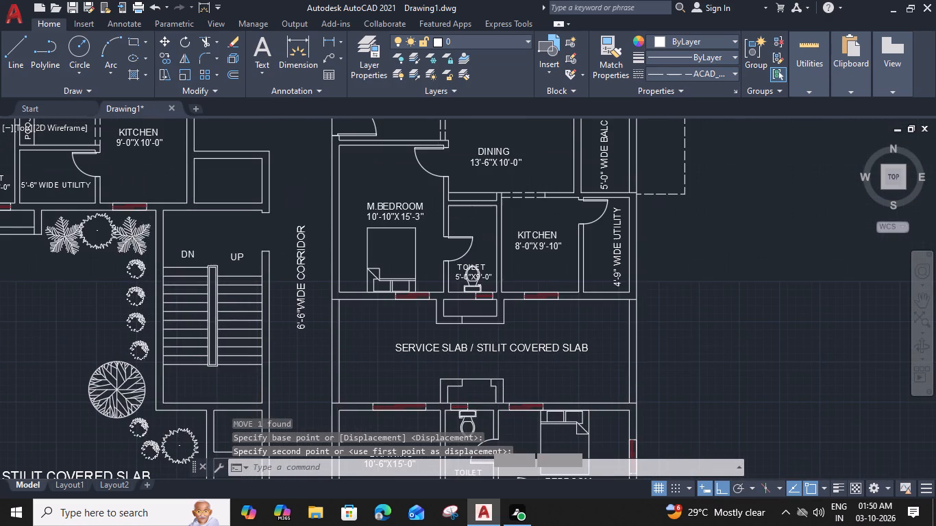
{"action": "scroll", "coordinate": [480, 263], "scroll_direction": "up", "scroll_amount": 2}
{"action": "left_click", "coordinate": [487, 266]}
{"action": "type", "text": "M"}
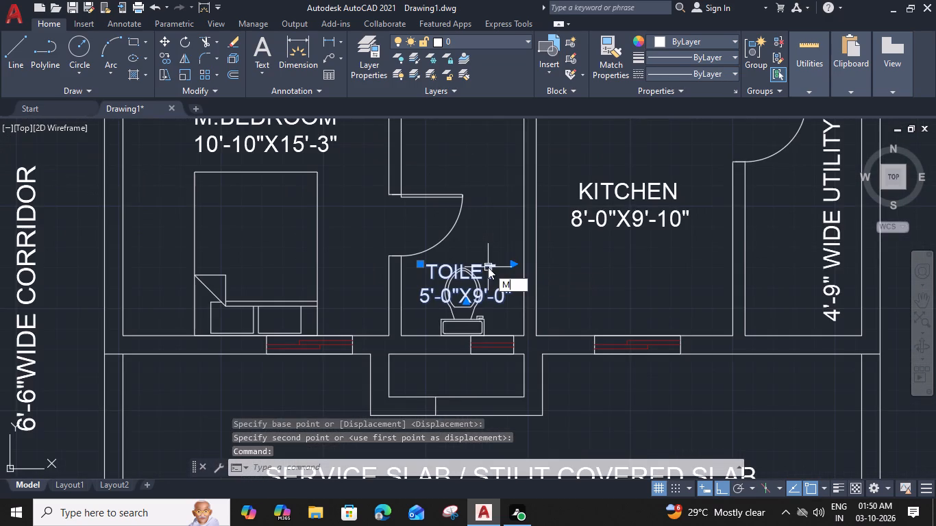
{"action": "key", "text": "space"}
{"action": "left_click", "coordinate": [488, 267]}
{"action": "middle_click_drag", "start_coordinate": [487, 196], "coordinate": [487, 244]}
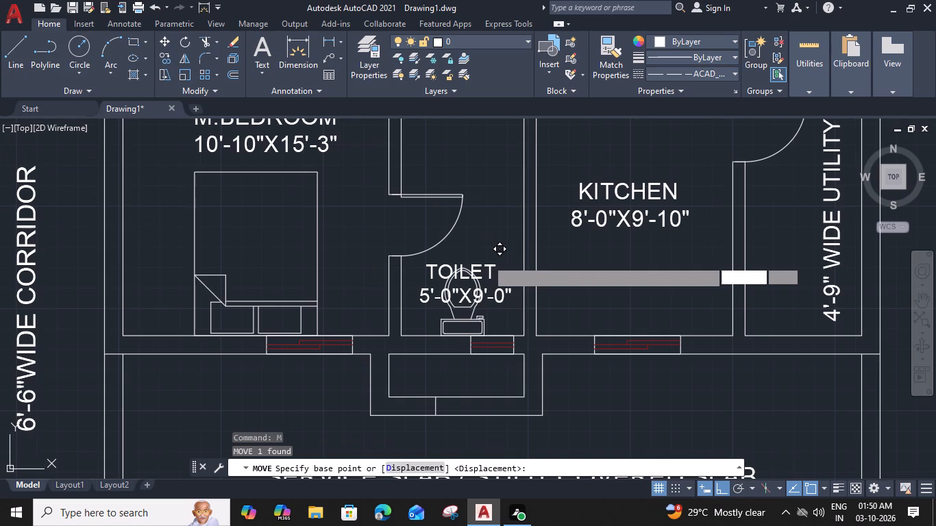
{"action": "middle_click_drag", "start_coordinate": [487, 244], "coordinate": [508, 314]}
{"action": "left_click", "coordinate": [525, 258]}
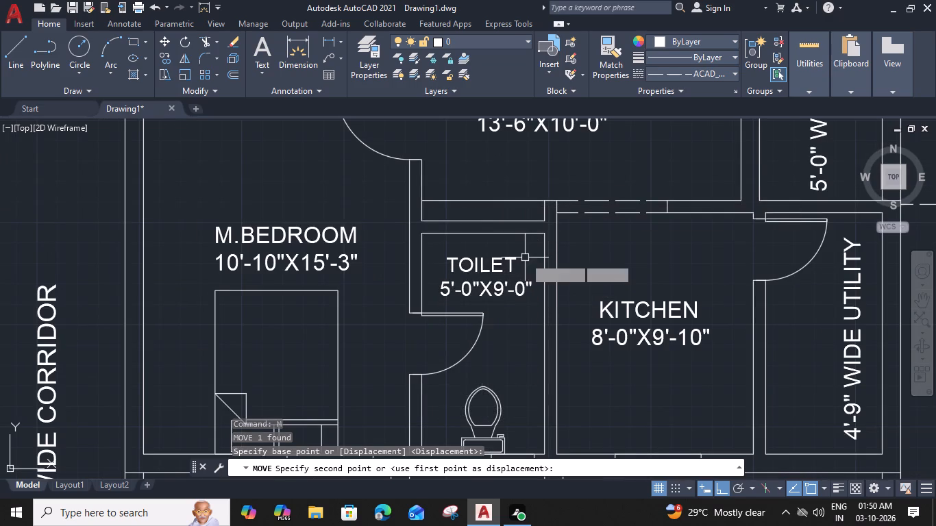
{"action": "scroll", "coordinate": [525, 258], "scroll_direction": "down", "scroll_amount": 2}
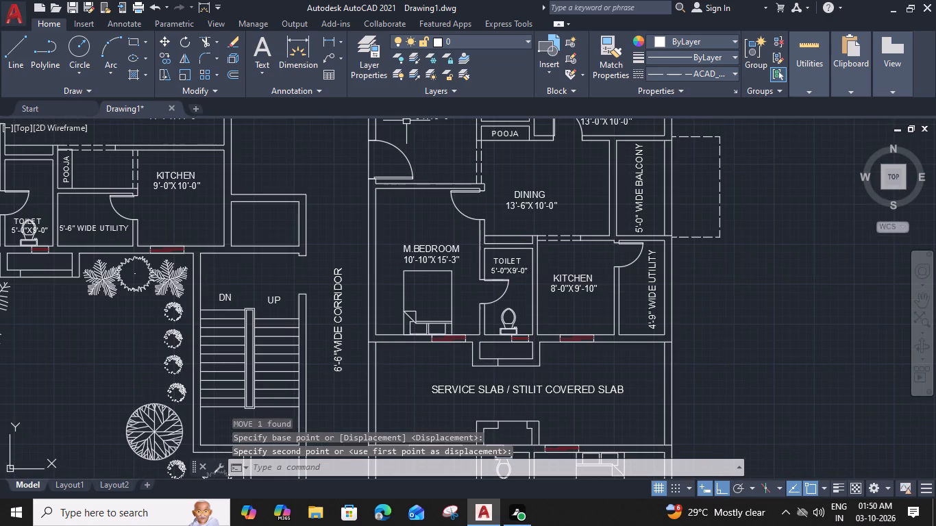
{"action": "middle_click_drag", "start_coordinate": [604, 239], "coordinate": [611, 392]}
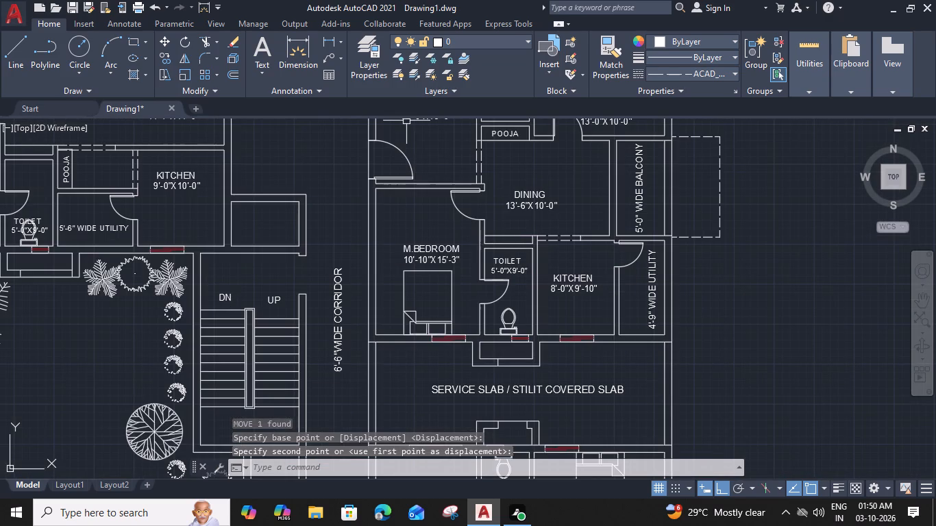
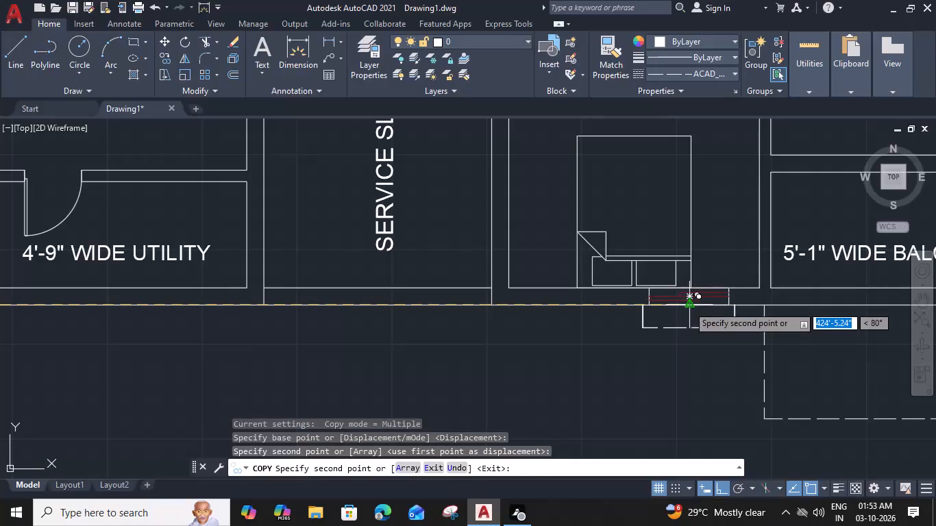
Copy the dashed window projection to the M.BEDROOM windows of the next 11'-0"X13'-3" flat and the 11'-1"X15'-0" end flat.
{"action": "scroll", "coordinate": [688, 305], "scroll_direction": "down", "scroll_amount": 3}
{"action": "middle_click_drag", "start_coordinate": [663, 312], "coordinate": [663, 312]}
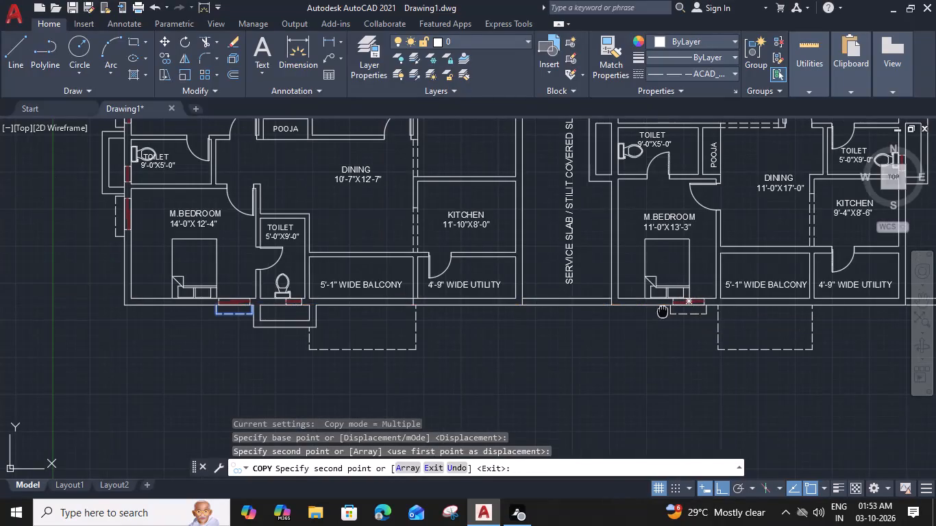
{"action": "middle_click_drag", "start_coordinate": [663, 312], "coordinate": [103, 320]}
{"action": "scroll", "coordinate": [526, 317], "scroll_direction": "up", "scroll_amount": 2}
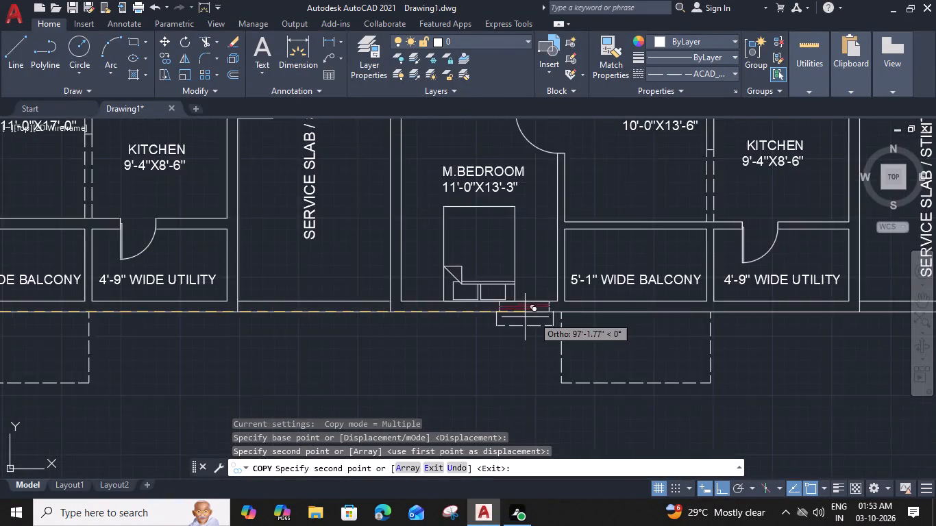
{"action": "left_click", "coordinate": [530, 310]}
{"action": "scroll", "coordinate": [530, 310], "scroll_direction": "down", "scroll_amount": 2}
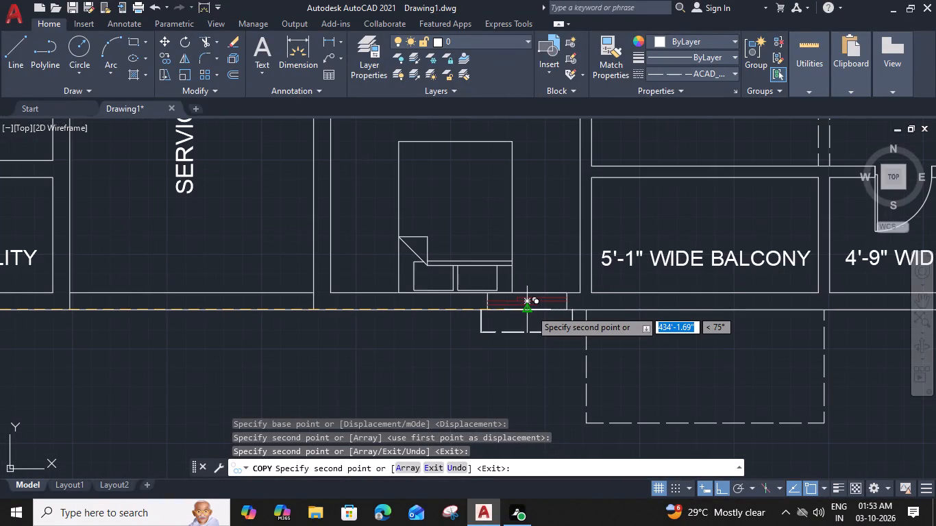
{"action": "middle_click_drag", "start_coordinate": [639, 322], "coordinate": [262, 314]}
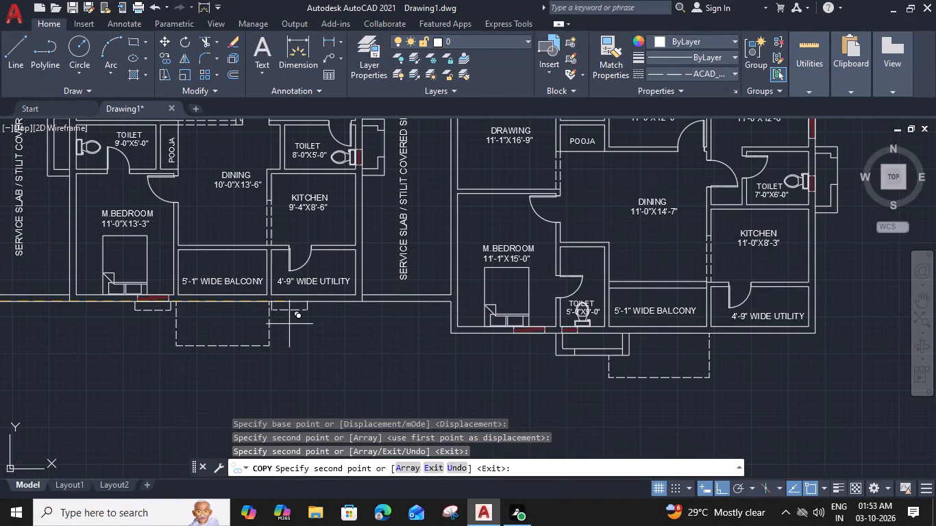
{"action": "scroll", "coordinate": [521, 336], "scroll_direction": "up", "scroll_amount": 2}
{"action": "left_click", "coordinate": [542, 334]}
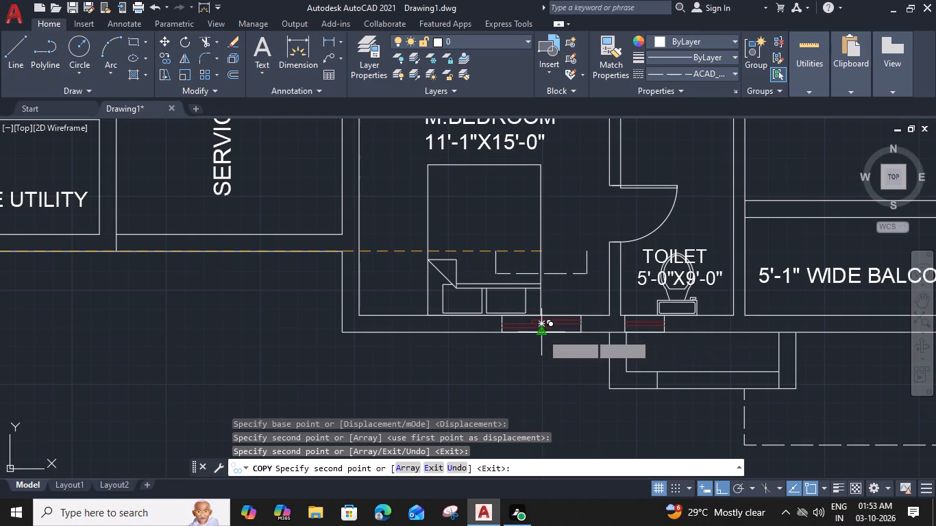
{"action": "scroll", "coordinate": [541, 334], "scroll_direction": "down", "scroll_amount": 2}
{"action": "middle_click_drag", "start_coordinate": [532, 333], "coordinate": [291, 355]}
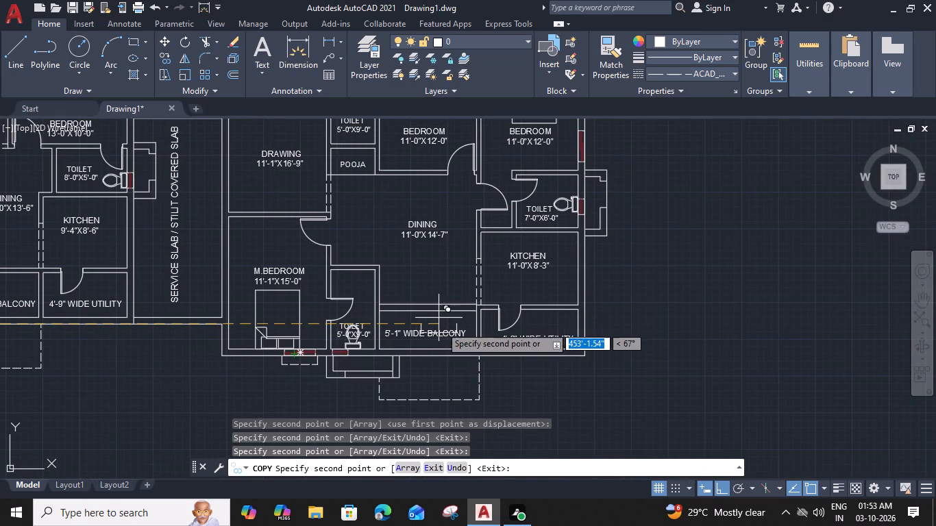
{"action": "key", "text": "Escape"}
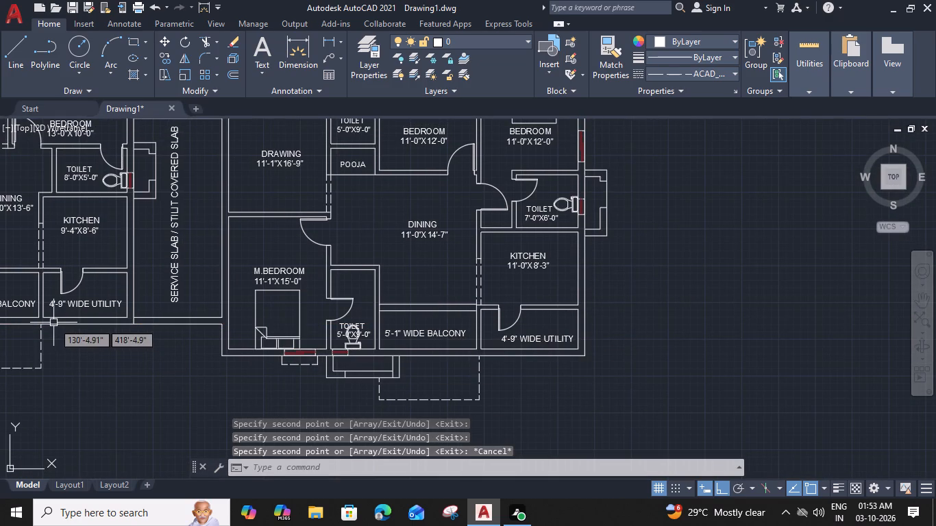
Move the 9'-0"X5'-0" toilet label above the 15'-7"X12'-0" M.BEDROOM horizontally away from the window wall, clear of the fixture.
{"action": "scroll", "coordinate": [53, 322], "scroll_direction": "down", "scroll_amount": 2}
{"action": "middle_click_drag", "start_coordinate": [54, 322], "coordinate": [384, 312]}
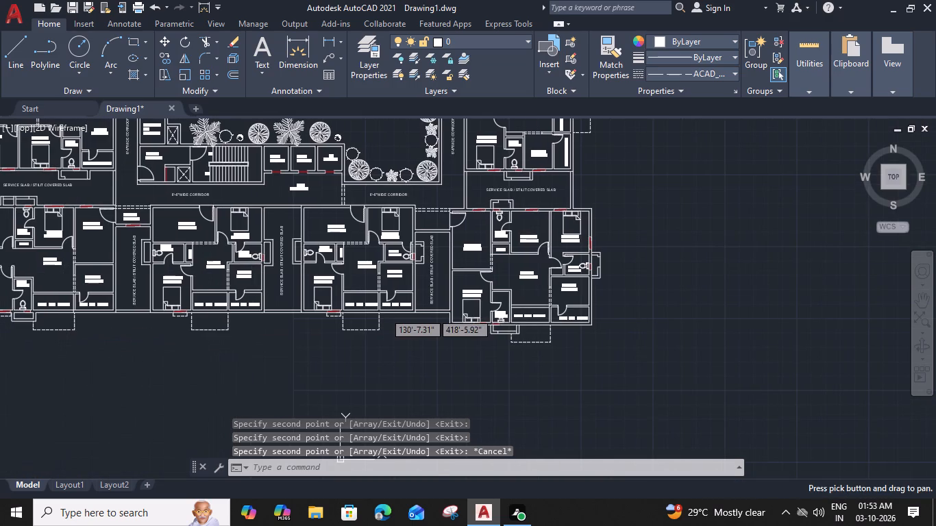
{"action": "middle_click_drag", "start_coordinate": [198, 330], "coordinate": [492, 405]}
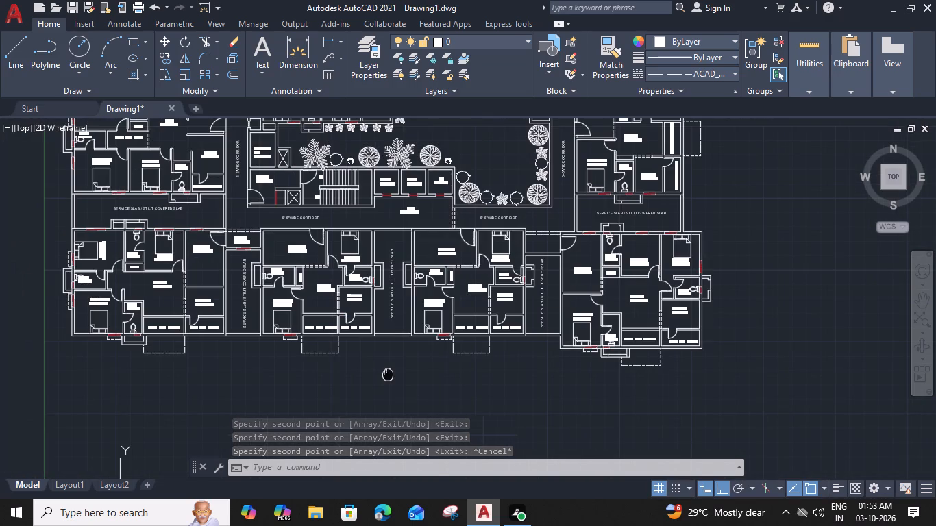
{"action": "middle_click_drag", "start_coordinate": [218, 320], "coordinate": [324, 375]}
{"action": "scroll", "coordinate": [353, 293], "scroll_direction": "up", "scroll_amount": 3}
{"action": "middle_click_drag", "start_coordinate": [356, 293], "coordinate": [369, 412]}
{"action": "scroll", "coordinate": [367, 384], "scroll_direction": "down", "scroll_amount": 1}
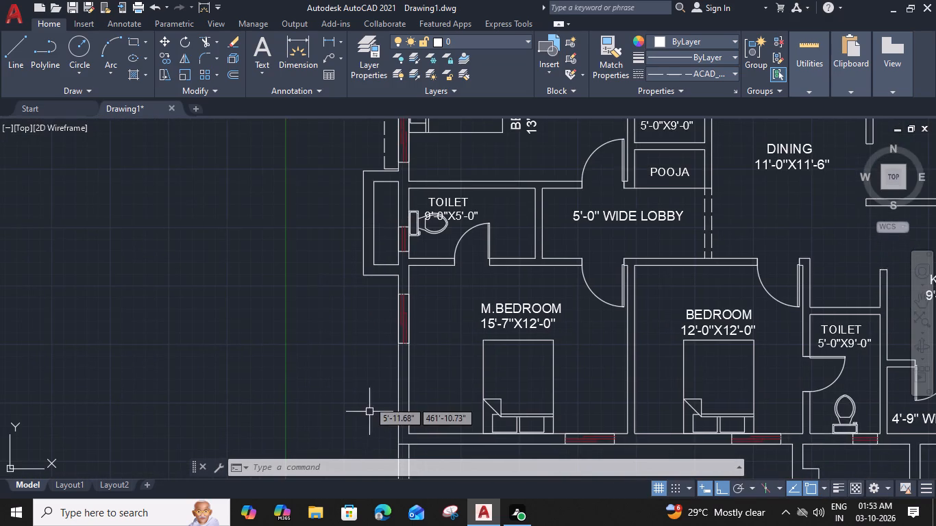
{"action": "left_click", "coordinate": [433, 274]}
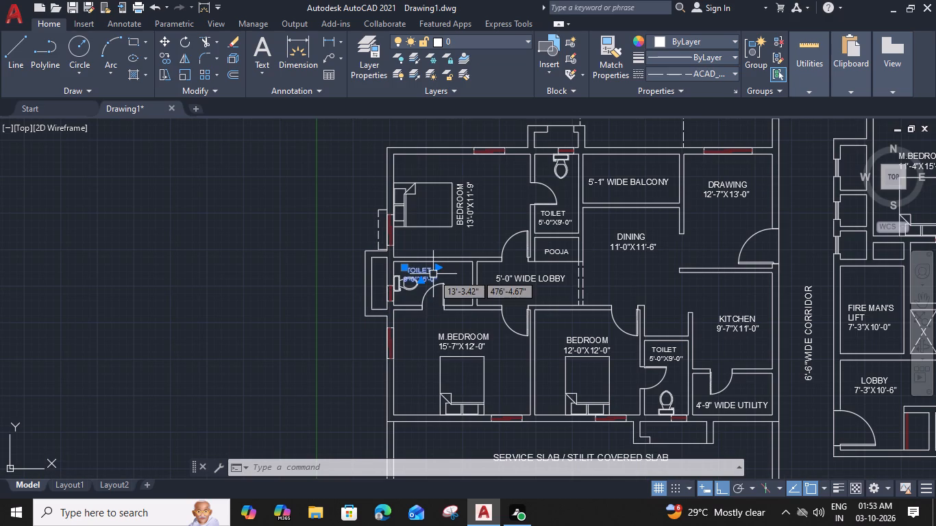
{"action": "key", "text": "m"}
{"action": "key", "text": "space"}
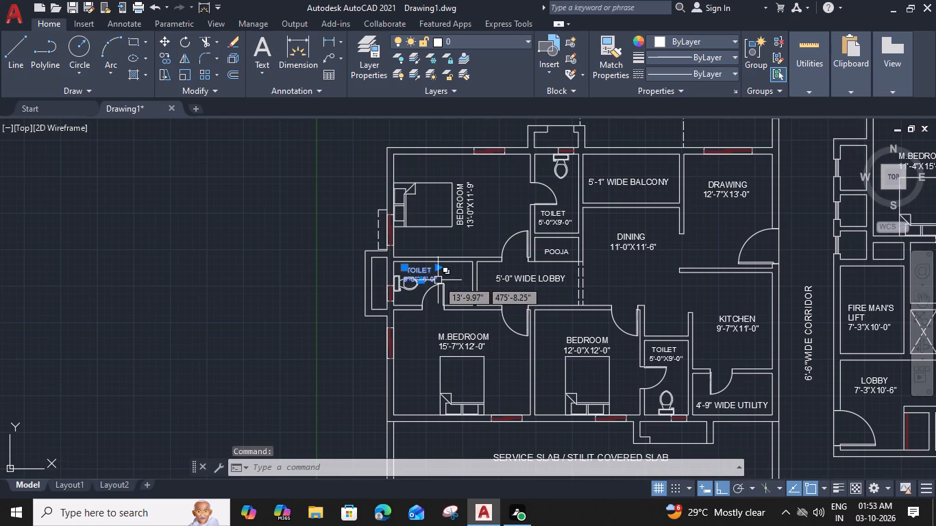
{"action": "scroll", "coordinate": [436, 275], "scroll_direction": "up", "scroll_amount": 3}
{"action": "left_click", "coordinate": [430, 281]}
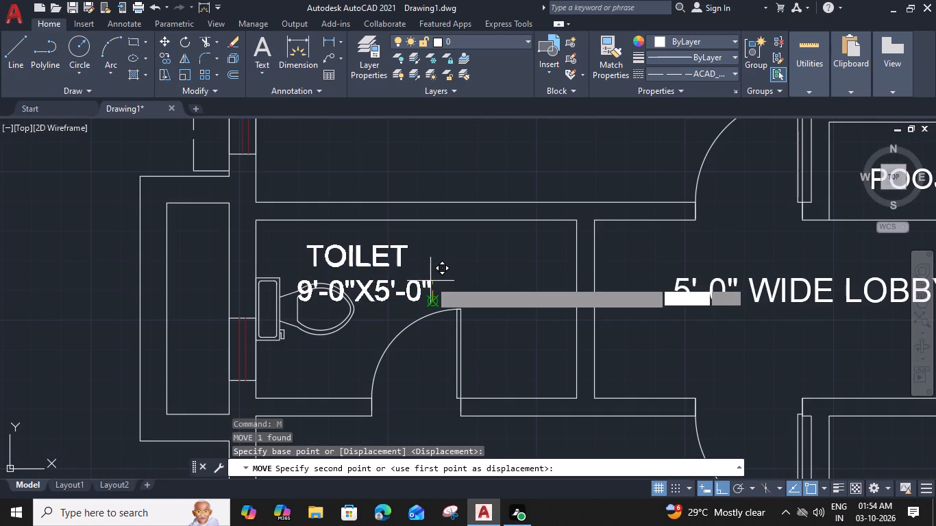
{"action": "left_click", "coordinate": [561, 278]}
Draw a three-sided dashed projection 1' deep outside the outer-wall window of the 15'-7"X12'-0" M.BEDROOM.
{"action": "scroll", "coordinate": [558, 281], "scroll_direction": "down", "scroll_amount": 3}
{"action": "middle_click_drag", "start_coordinate": [546, 325], "coordinate": [541, 308]}
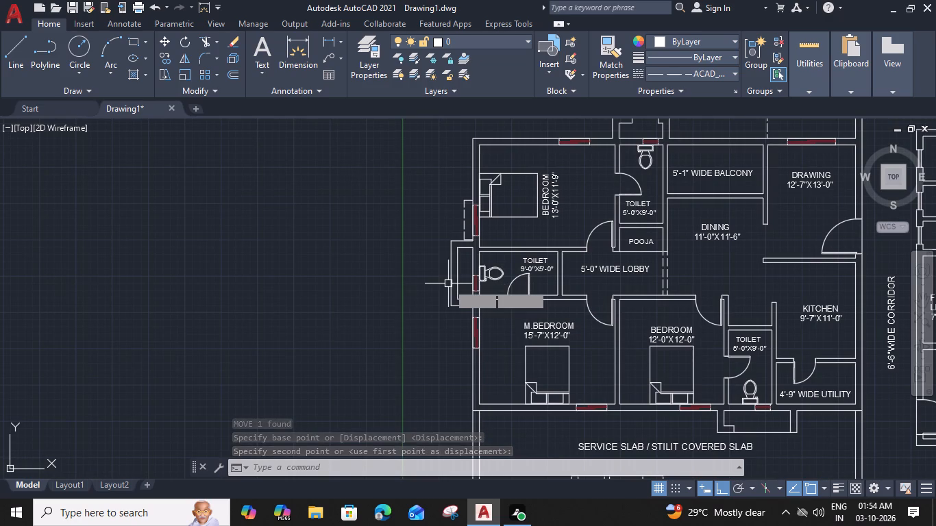
{"action": "type", "text": "L"}
{"action": "key", "text": "space"}
{"action": "scroll", "coordinate": [463, 316], "scroll_direction": "up", "scroll_amount": 2}
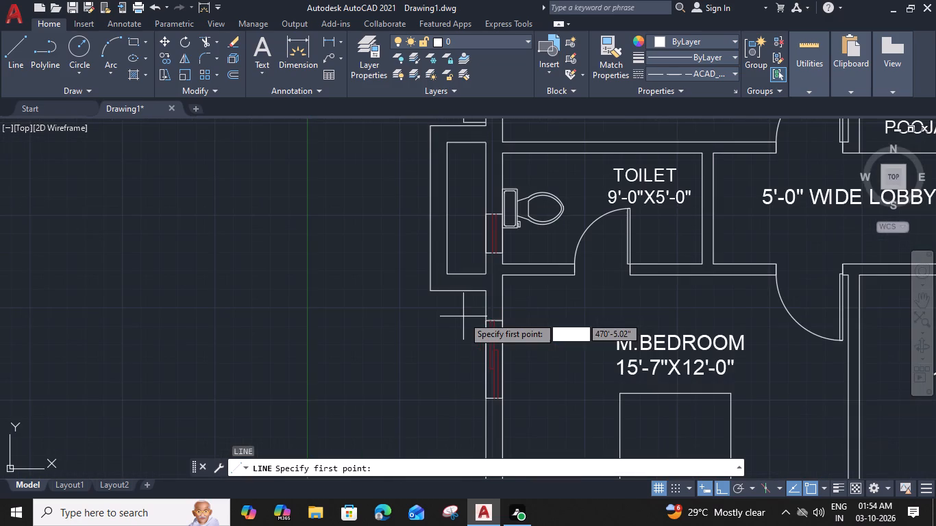
{"action": "left_click", "coordinate": [488, 306]}
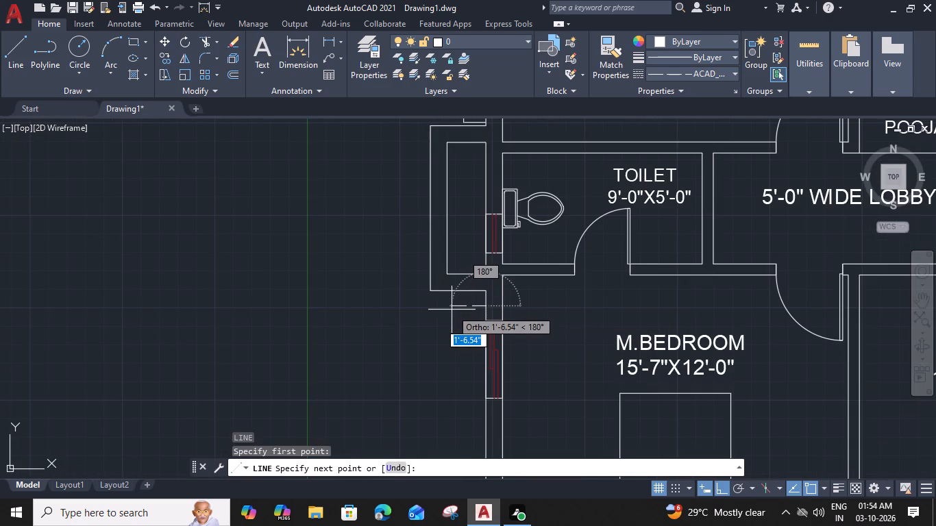
{"action": "type", "text": "1'"}
{"action": "key", "text": "space"}
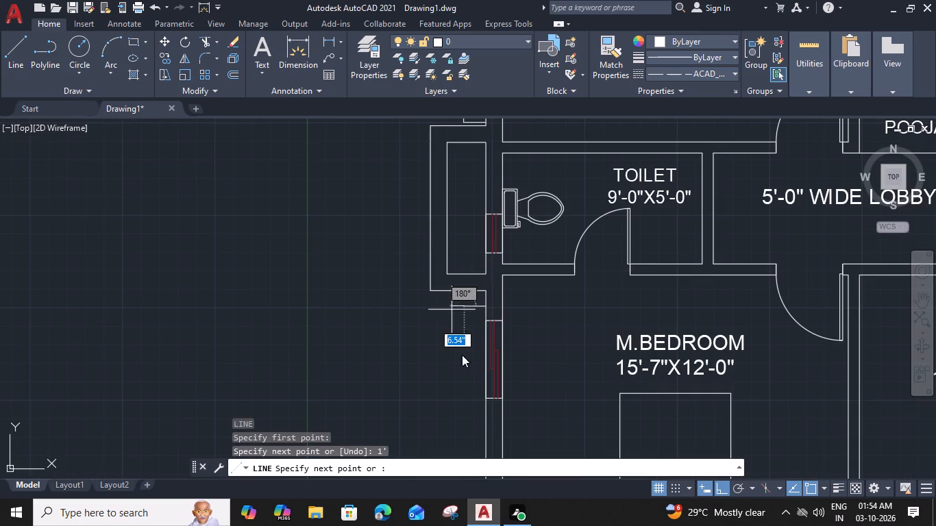
{"action": "left_click", "coordinate": [465, 407]}
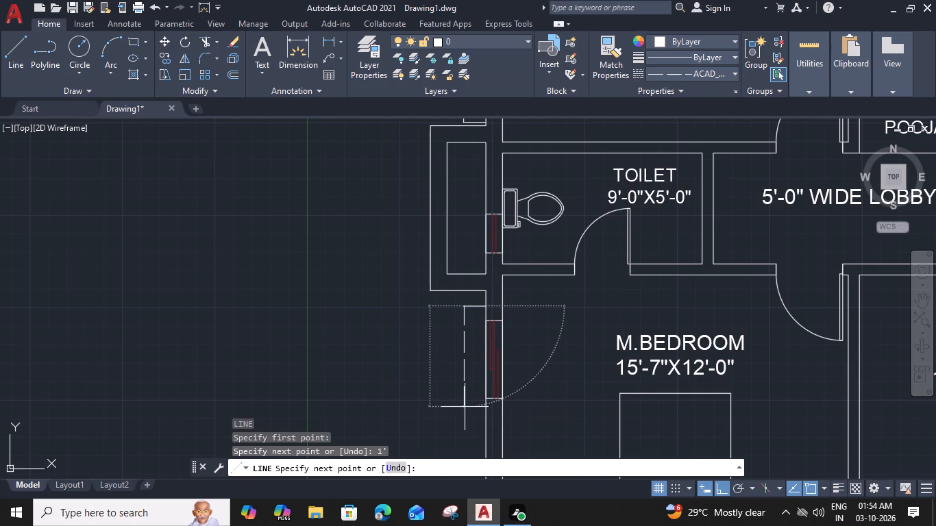
{"action": "left_click", "coordinate": [488, 411]}
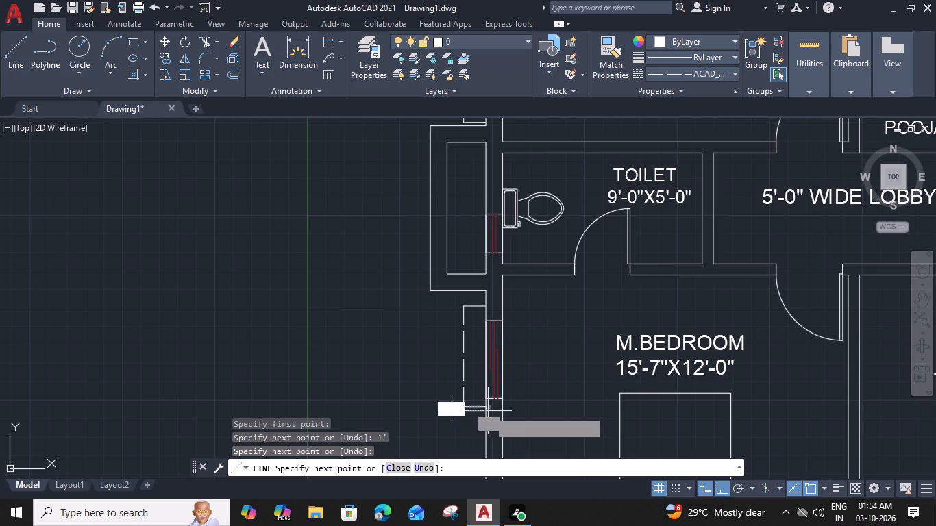
{"action": "key", "text": "Escape"}
Group the three dashed projection lines outside the 15'-7"X12'-0" M.BEDROOM window.
{"action": "left_click_drag", "start_coordinate": [473, 299], "coordinate": [473, 314]}
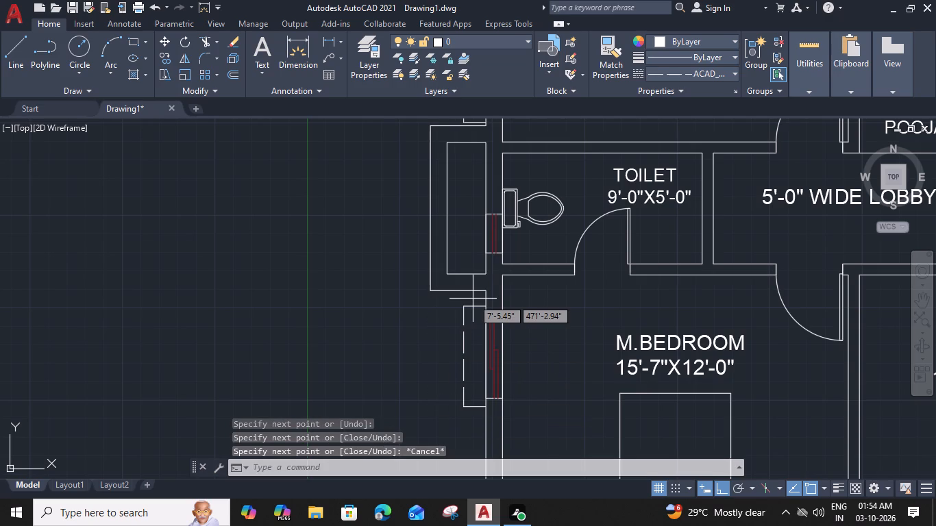
{"action": "left_click", "coordinate": [456, 428]}
{"action": "key", "text": "g"}
{"action": "key", "text": "space"}
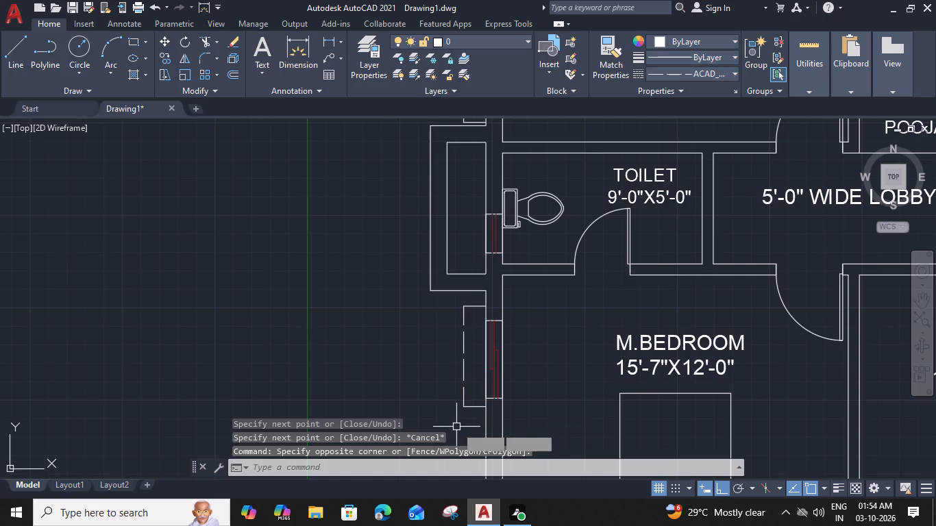
{"action": "left_click", "coordinate": [464, 408]}
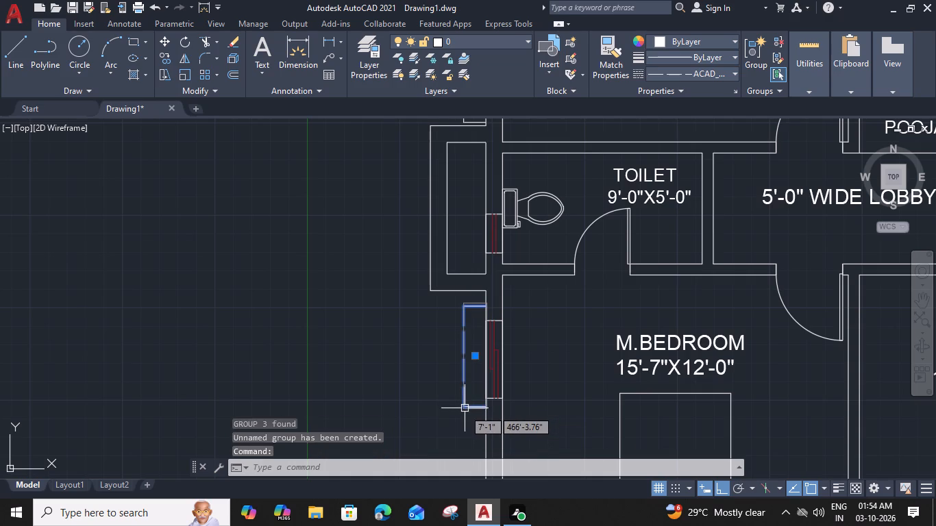
{"action": "key", "text": "Escape"}
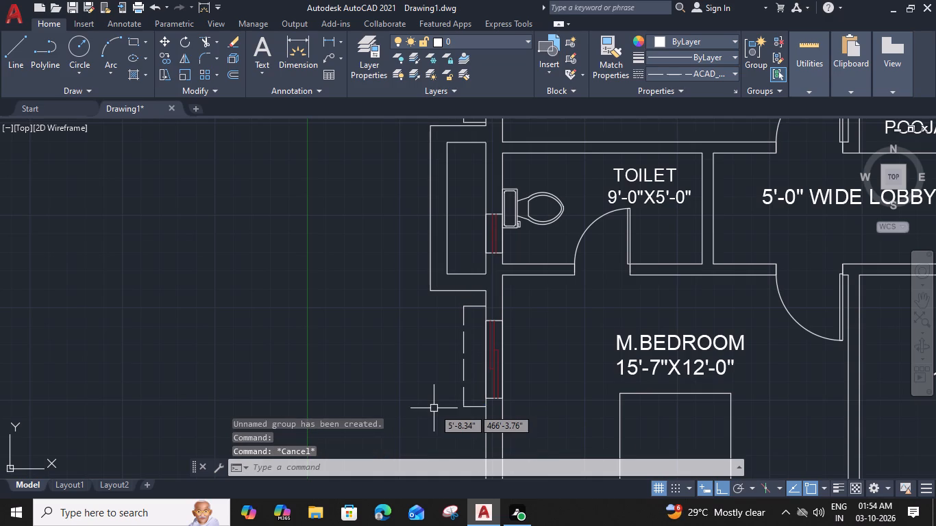
Draw a three-sided dashed projection 1' deep and about 4'-4" long outside the 13'-0"X11'-9" bedroom window nearest the 5'-0"X9'-0" toilet.
{"action": "scroll", "coordinate": [445, 386], "scroll_direction": "down", "scroll_amount": 1}
{"action": "middle_click_drag", "start_coordinate": [508, 318], "coordinate": [353, 453]}
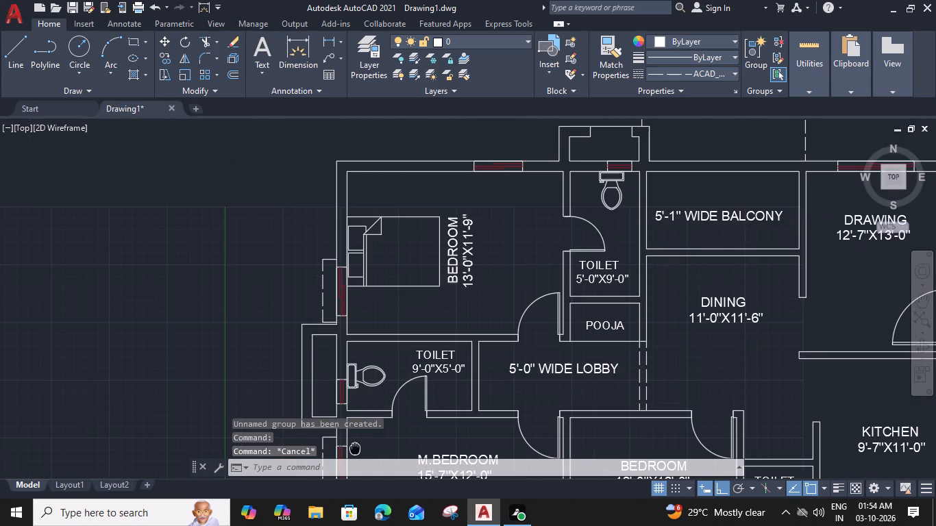
{"action": "middle_click_drag", "start_coordinate": [469, 262], "coordinate": [469, 295]}
{"action": "type", "text": "L"}
{"action": "key", "text": "space"}
{"action": "middle_click_drag", "start_coordinate": [484, 262], "coordinate": [489, 303]}
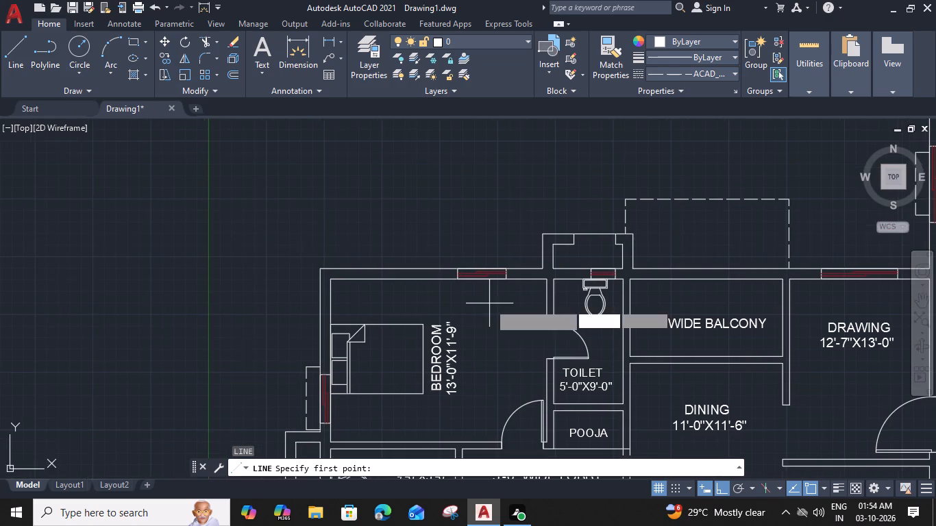
{"action": "scroll", "coordinate": [514, 267], "scroll_direction": "up", "scroll_amount": 2}
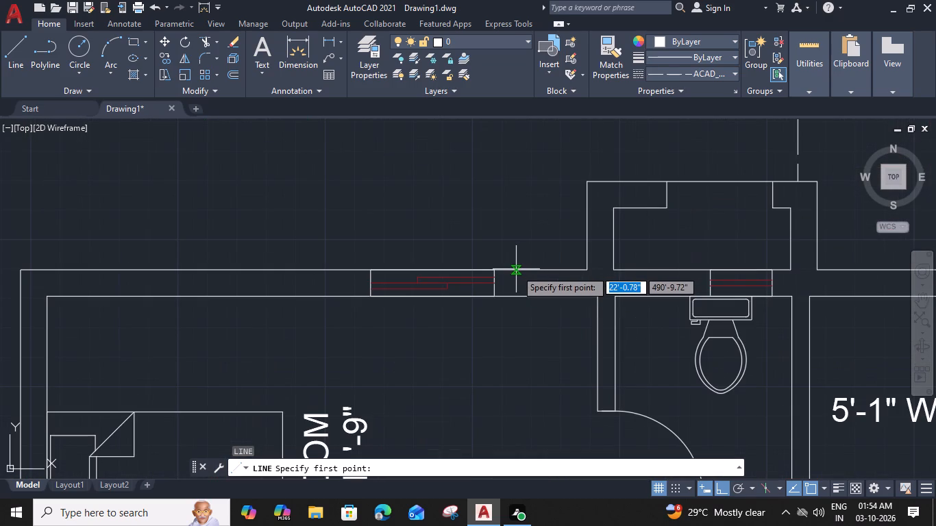
{"action": "left_click", "coordinate": [516, 270]}
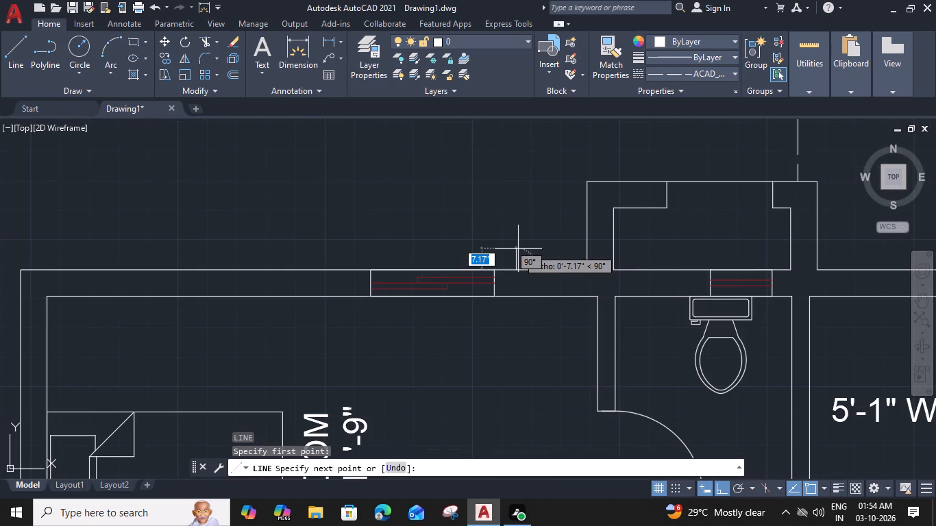
{"action": "key", "text": "1"}
{"action": "key", "text": "apostrophe"}
{"action": "key", "text": "space"}
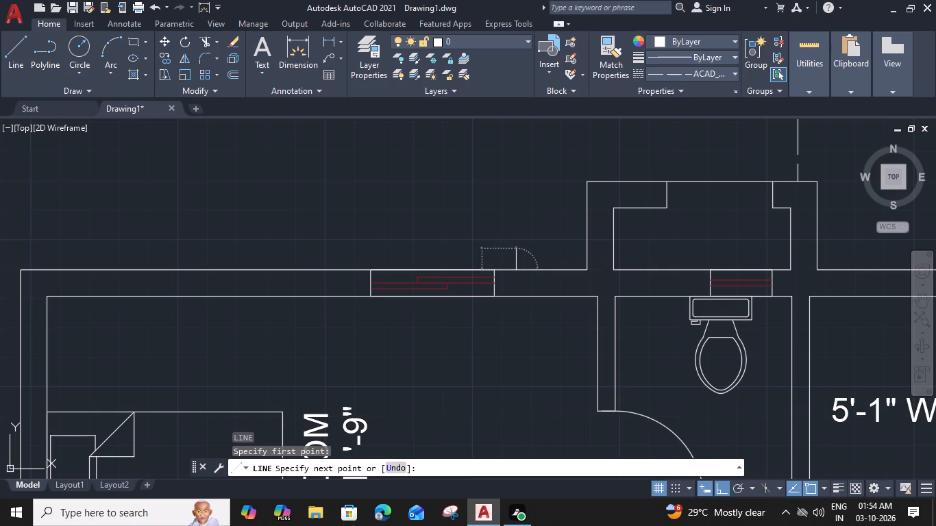
{"action": "left_click", "coordinate": [362, 235]}
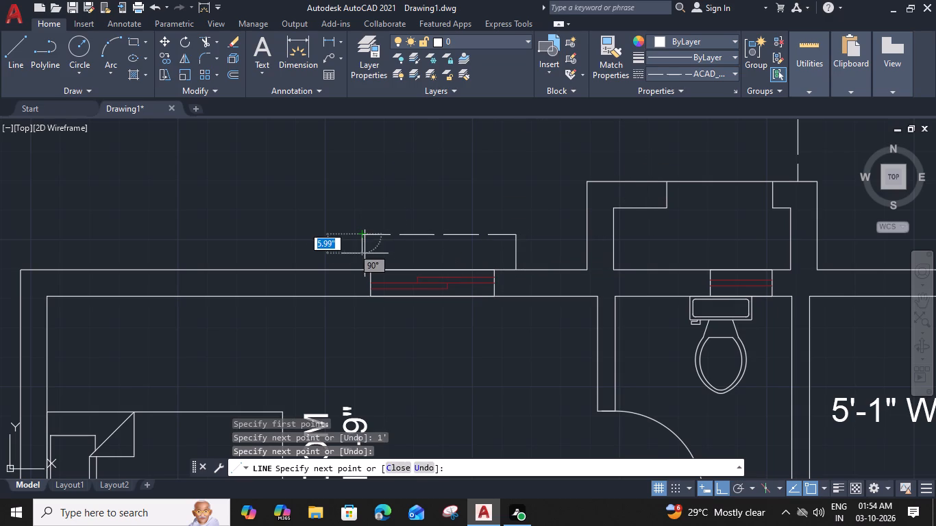
{"action": "left_click", "coordinate": [365, 274]}
{"action": "key", "text": "Escape"}
Group the three dashed projection lines outside the 13'-0"X11'-9" bedroom window nearest the 5'-0"X9'-0" toilet.
{"action": "left_click_drag", "start_coordinate": [548, 215], "coordinate": [365, 274]}
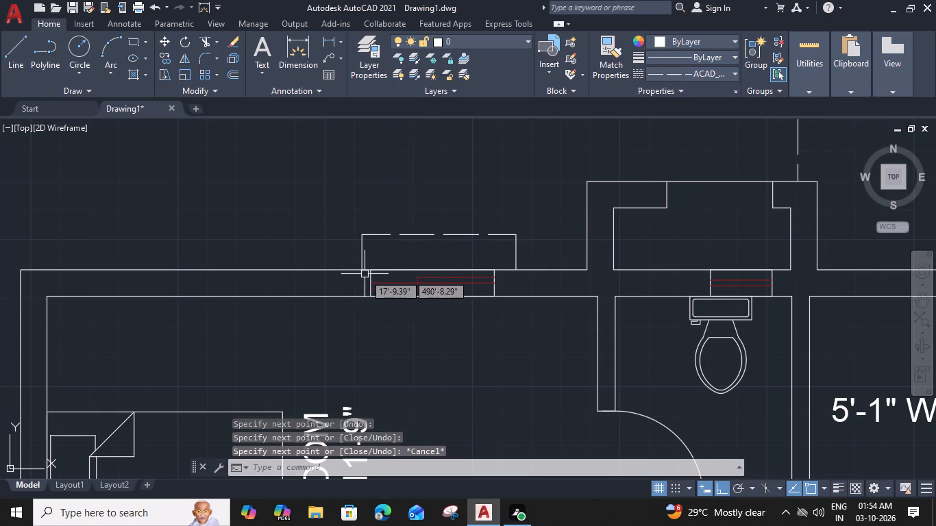
{"action": "left_click_drag", "start_coordinate": [365, 274], "coordinate": [538, 224]}
{"action": "left_click", "coordinate": [317, 255]}
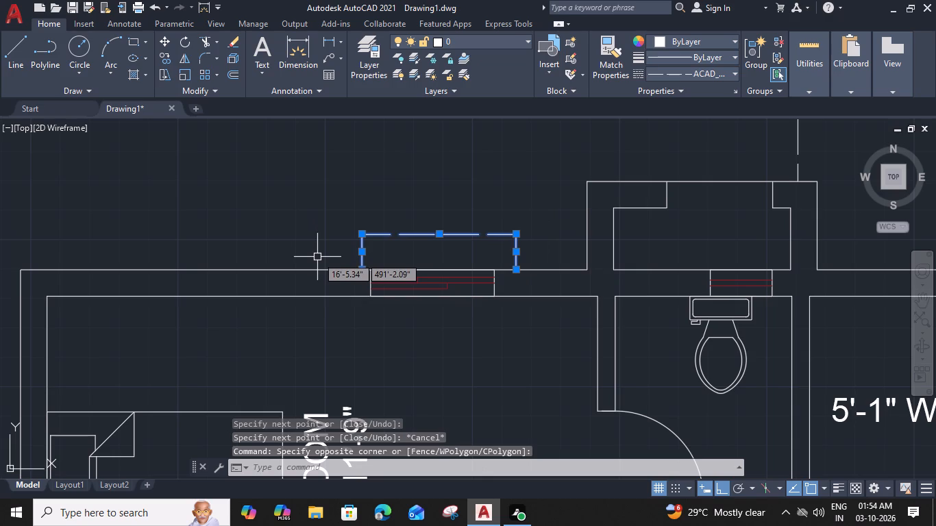
{"action": "key", "text": "g"}
{"action": "key", "text": "space"}
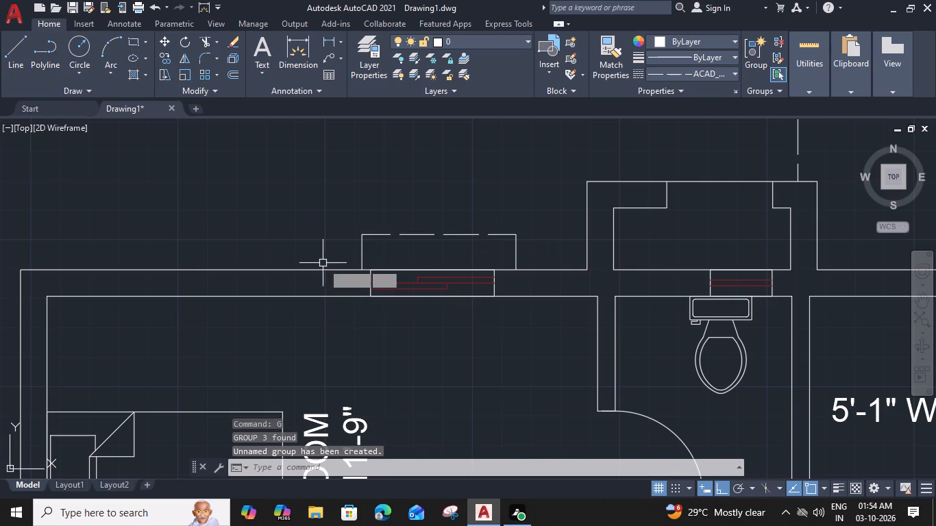
Draw a three-sided dashed projection 1' deep and about 6'-7" long outside the 12'-7"X13'-0" DRAWING room window beside the balcony.
{"action": "scroll", "coordinate": [445, 240], "scroll_direction": "down", "scroll_amount": 1}
{"action": "middle_click_drag", "start_coordinate": [451, 253], "coordinate": [82, 281]}
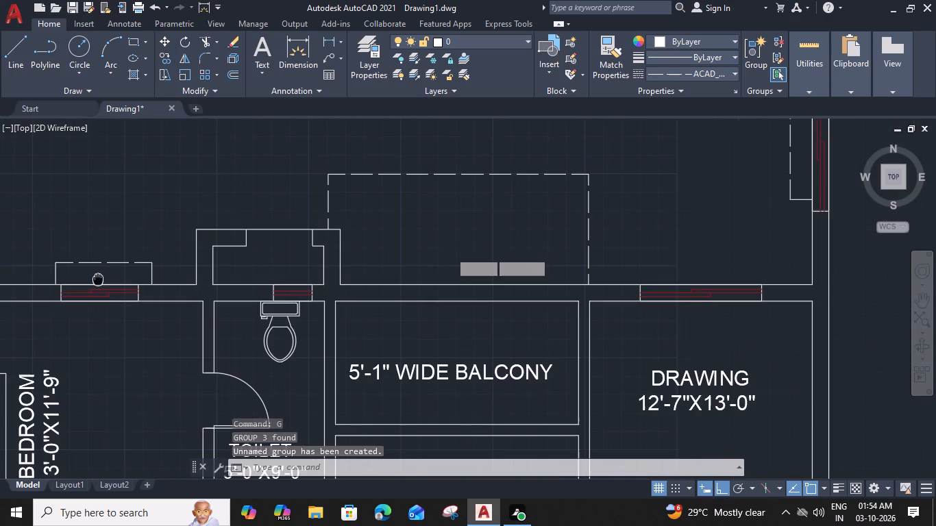
{"action": "middle_click_drag", "start_coordinate": [584, 293], "coordinate": [524, 279]}
{"action": "type", "text": "L"}
{"action": "key", "text": "space"}
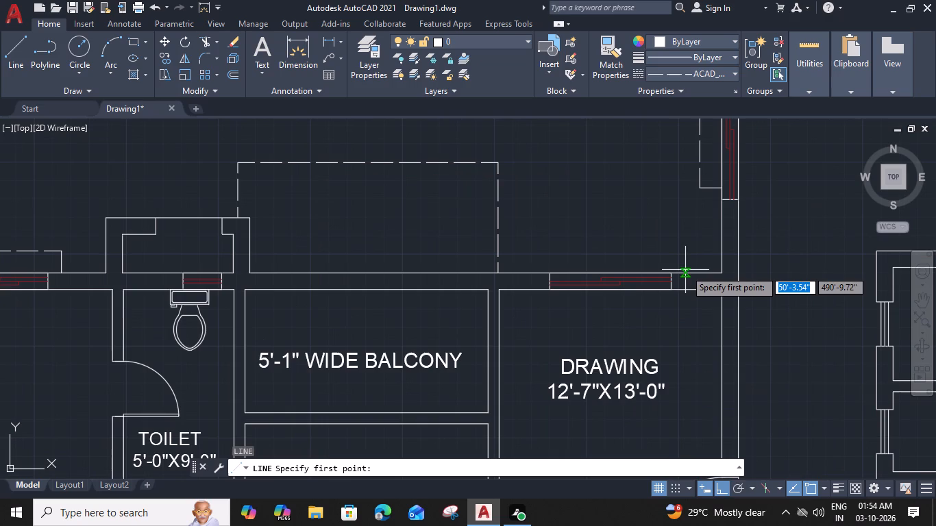
{"action": "left_click", "coordinate": [687, 275]}
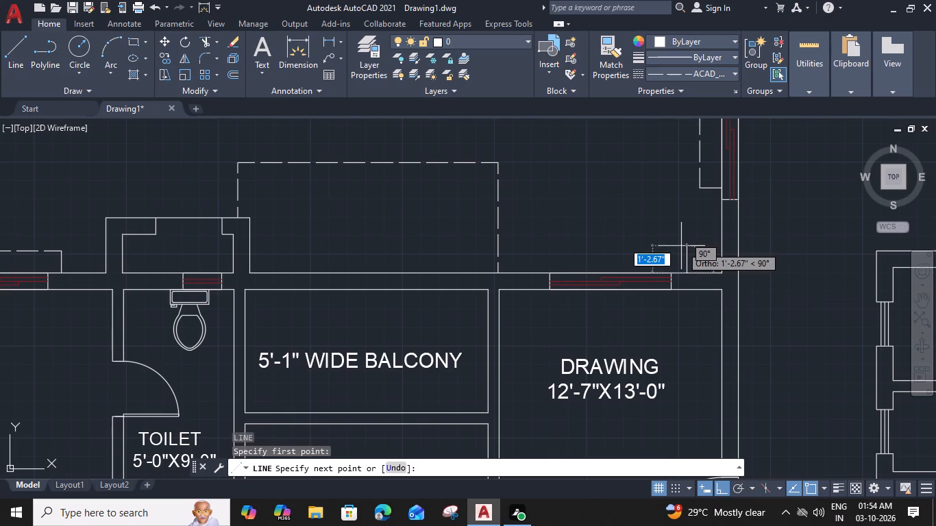
{"action": "key", "text": "1"}
{"action": "type", "text": "'"}
{"action": "key", "text": "space"}
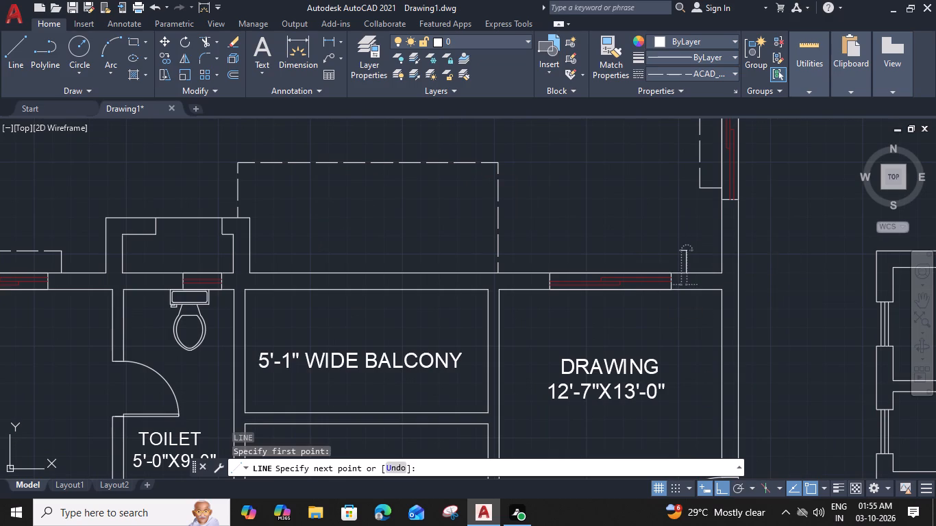
{"action": "left_click", "coordinate": [541, 251]}
{"action": "left_click", "coordinate": [543, 271]}
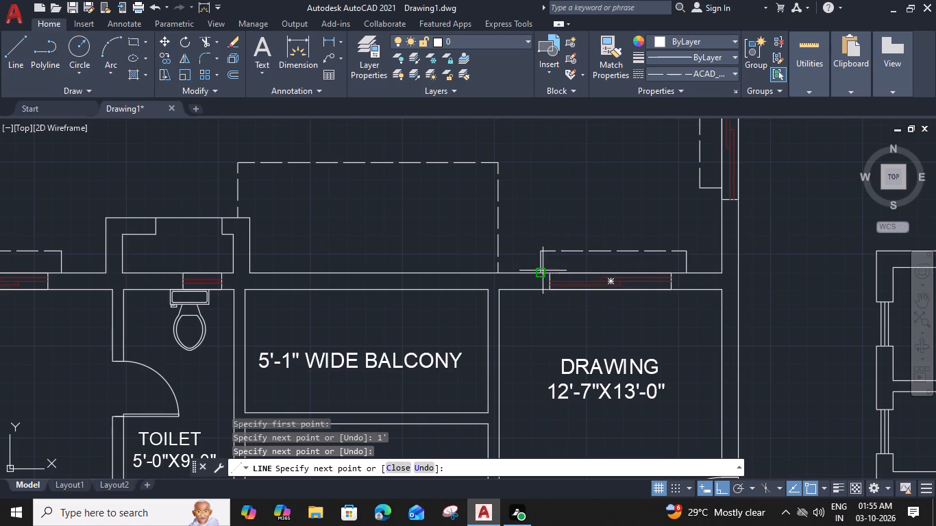
{"action": "key", "text": "Escape"}
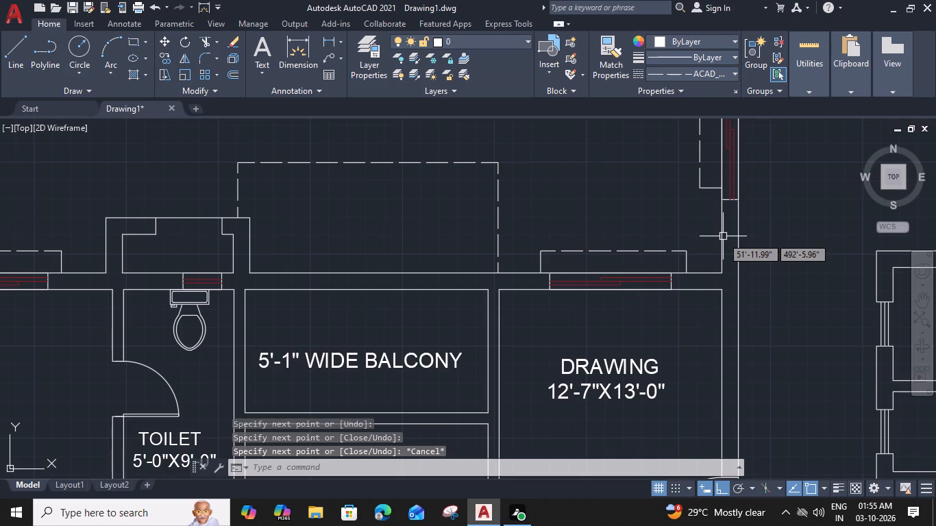
Group the three dashed projection lines outside the 12'-7"X13'-0" DRAWING room window.
{"action": "left_click", "coordinate": [709, 240]}
{"action": "left_click", "coordinate": [521, 267]}
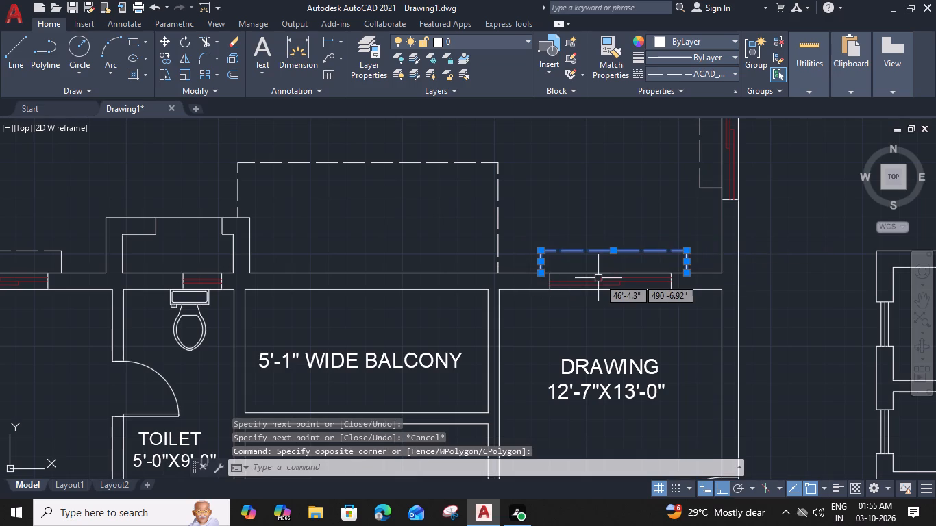
{"action": "type", "text": "G"}
{"action": "key", "text": "space"}
Draw a three-sided dashed projection 1' deep outside the window in the end wall of the 6'-6" wide corridor.
{"action": "scroll", "coordinate": [599, 278], "scroll_direction": "down", "scroll_amount": 3}
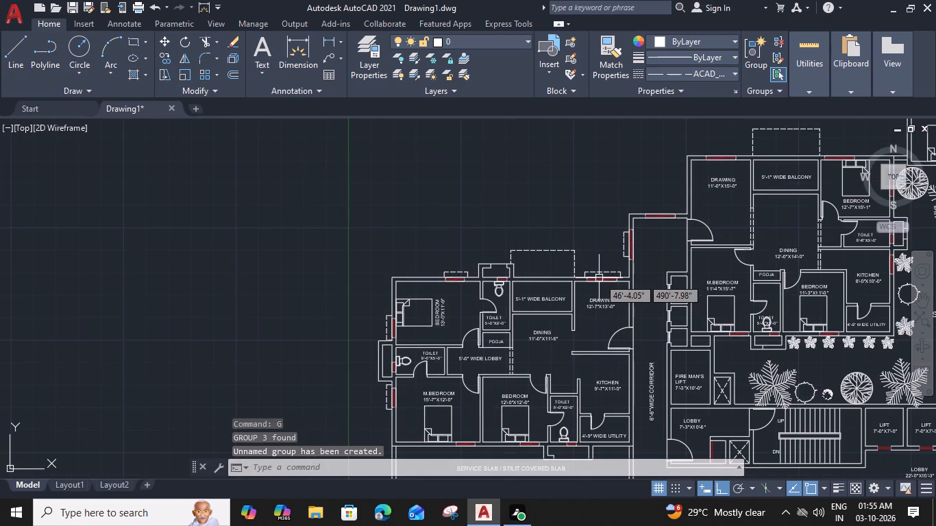
{"action": "middle_click_drag", "start_coordinate": [593, 283], "coordinate": [383, 322]}
{"action": "scroll", "coordinate": [474, 237], "scroll_direction": "up", "scroll_amount": 2}
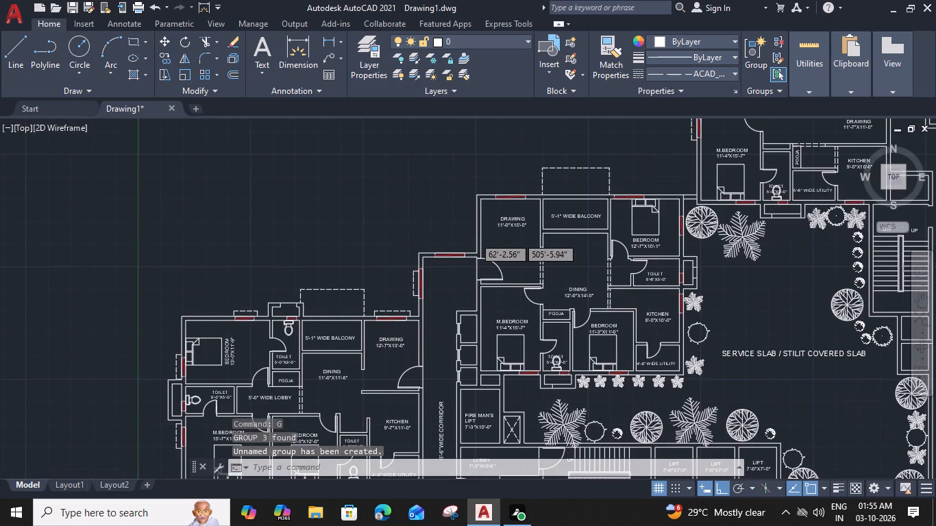
{"action": "type", "text": "L"}
{"action": "key", "text": "space"}
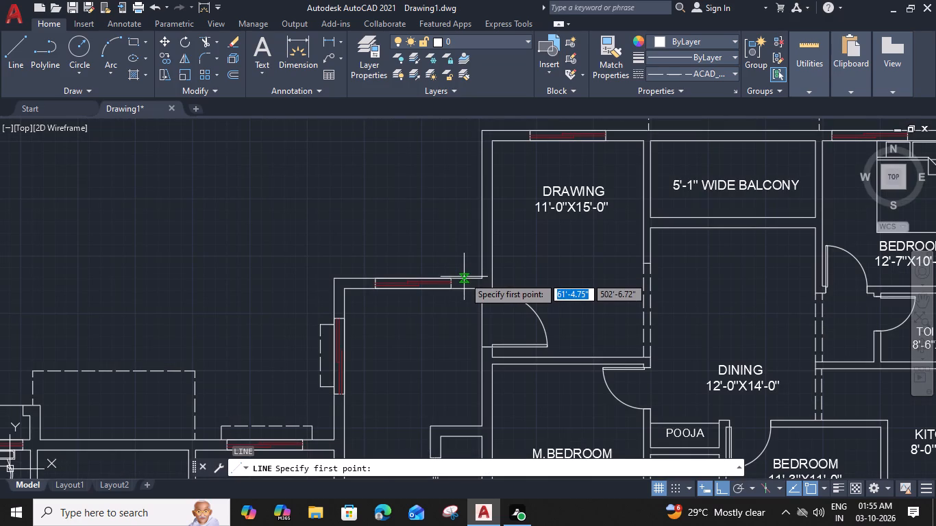
{"action": "left_click", "coordinate": [463, 277]}
{"action": "key", "text": "1"}
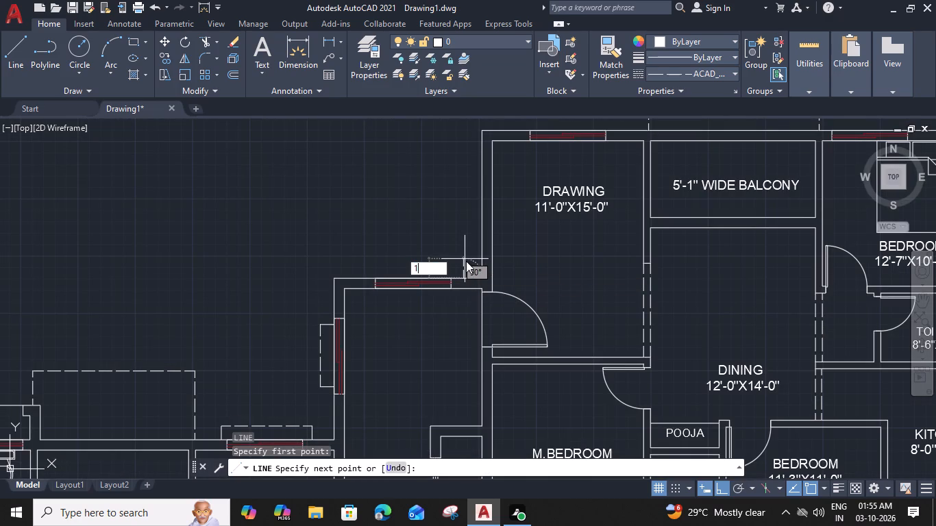
{"action": "key", "text": "apostrophe"}
{"action": "key", "text": "space"}
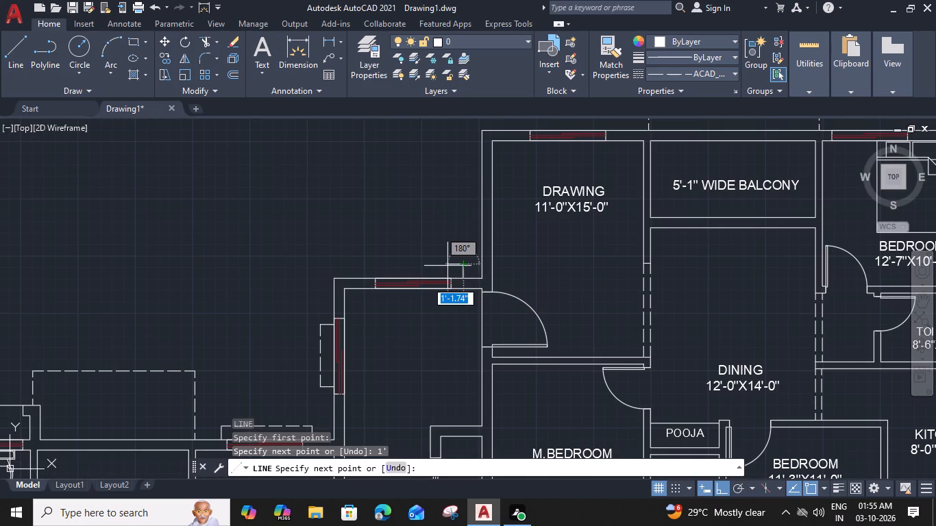
{"action": "left_click", "coordinate": [369, 266]}
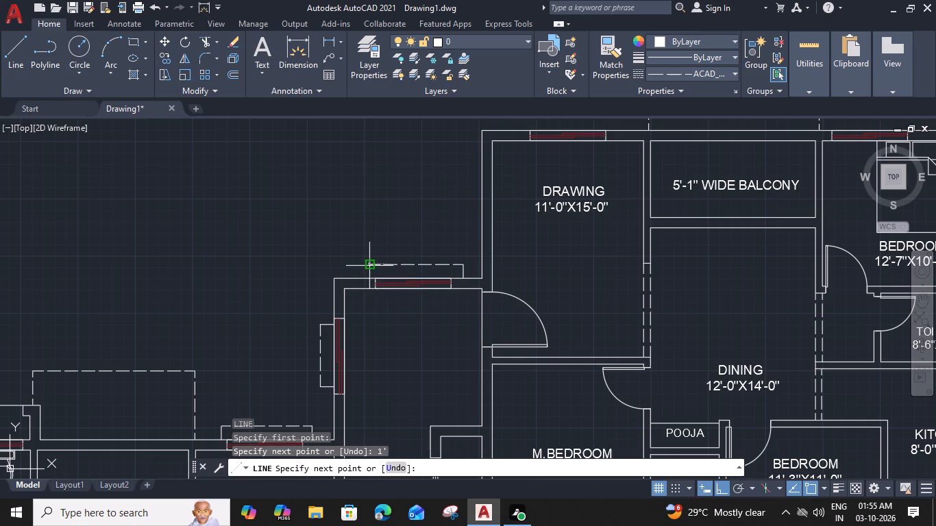
{"action": "left_click", "coordinate": [371, 277]}
{"action": "key", "text": "Escape"}
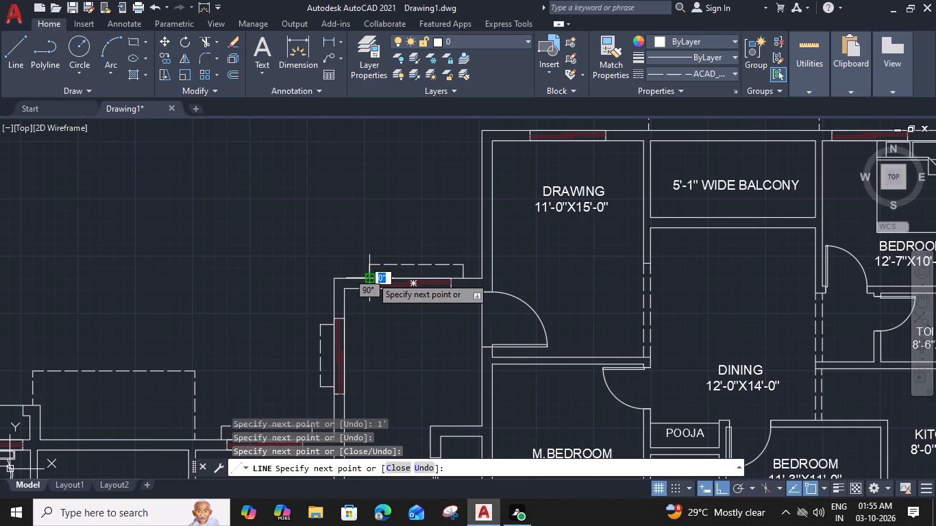
Draw a three-sided dashed projection 1' deep and about 6'-10" long outside the 11'-0"X15'-0" DRAWING room window.
{"action": "middle_click_drag", "start_coordinate": [568, 236], "coordinate": [456, 311]}
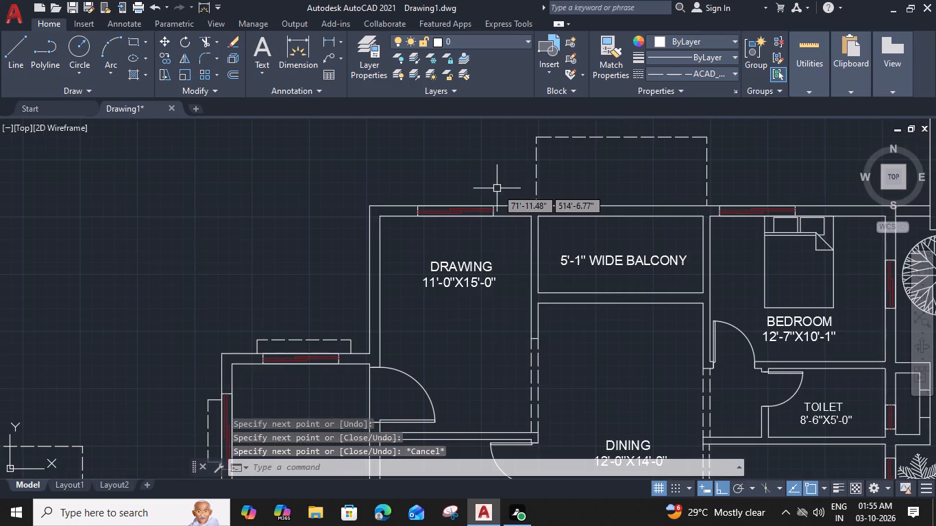
{"action": "key", "text": "space"}
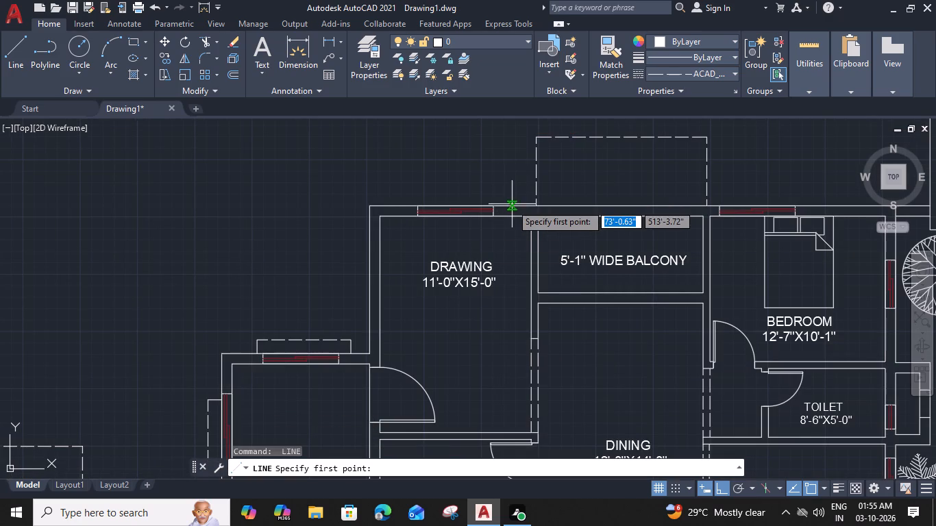
{"action": "left_click", "coordinate": [504, 205]}
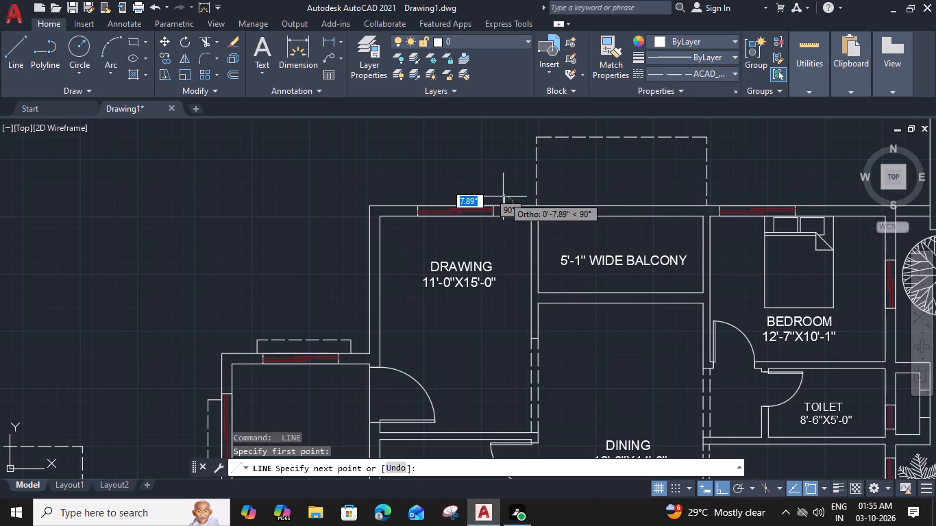
{"action": "key", "text": "1"}
{"action": "key", "text": "apostrophe"}
{"action": "key", "text": "space"}
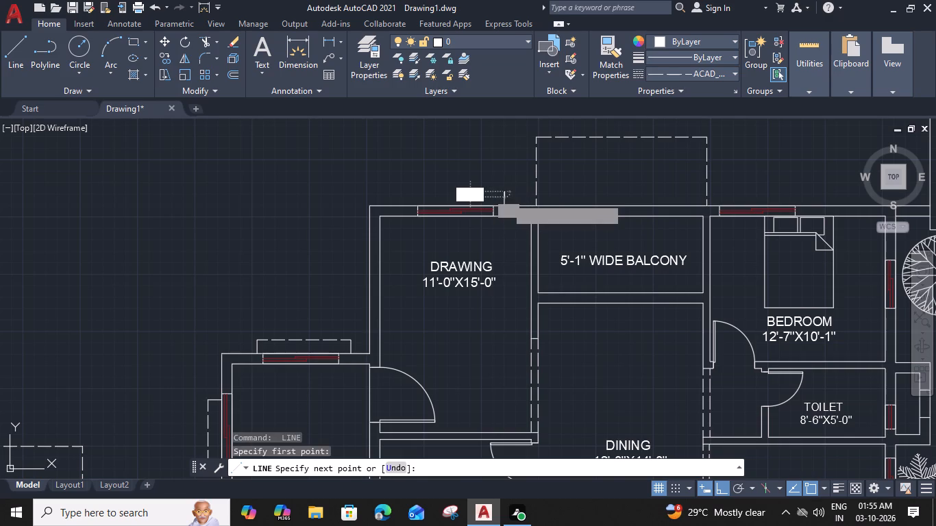
{"action": "left_click", "coordinate": [412, 192]}
{"action": "left_click", "coordinate": [415, 203]}
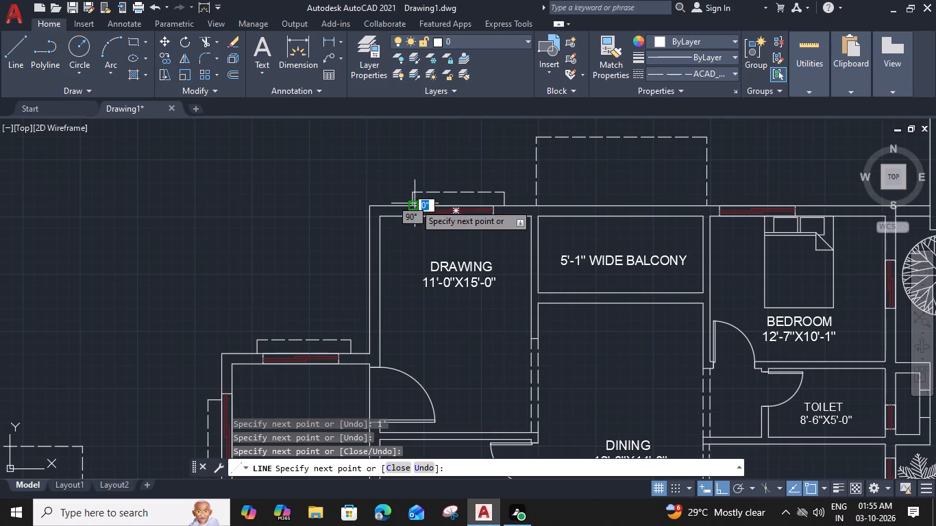
{"action": "key", "text": "Escape"}
Move the 12'-7"X10'-1" BEDROOM window nearest the balcony along its wall, away from the balcony, to sit behind the bed.
{"action": "scroll", "coordinate": [514, 264], "scroll_direction": "down", "scroll_amount": 1}
{"action": "middle_click_drag", "start_coordinate": [460, 208], "coordinate": [455, 204]}
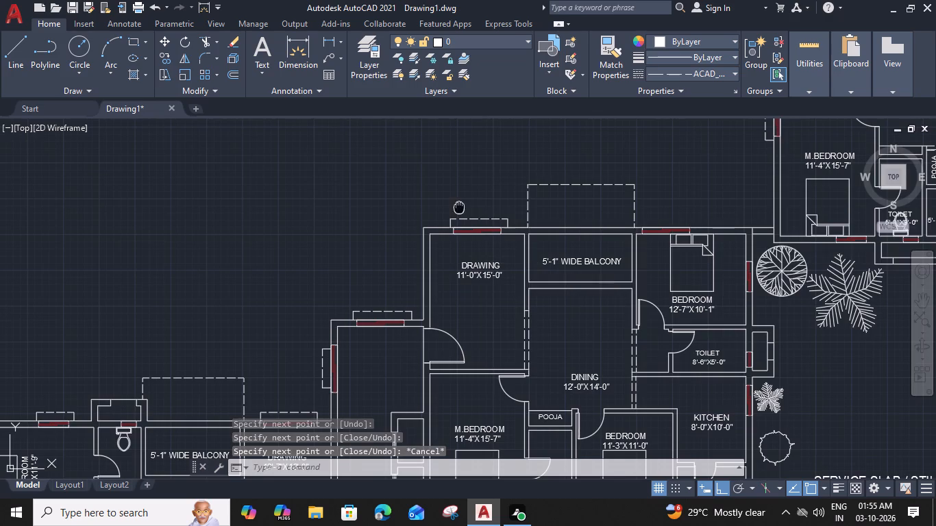
{"action": "middle_click_drag", "start_coordinate": [455, 204], "coordinate": [293, 201]}
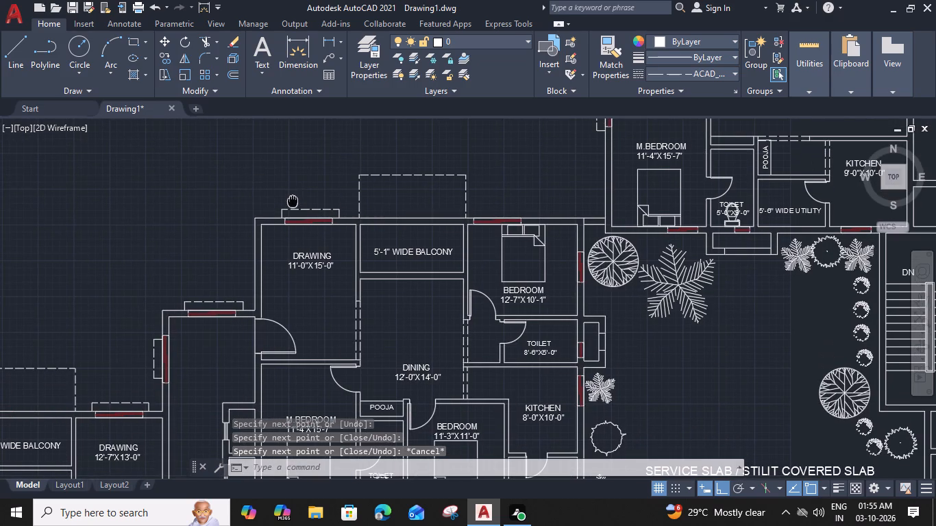
{"action": "scroll", "coordinate": [537, 225], "scroll_direction": "up", "scroll_amount": 2}
{"action": "left_click", "coordinate": [497, 220]}
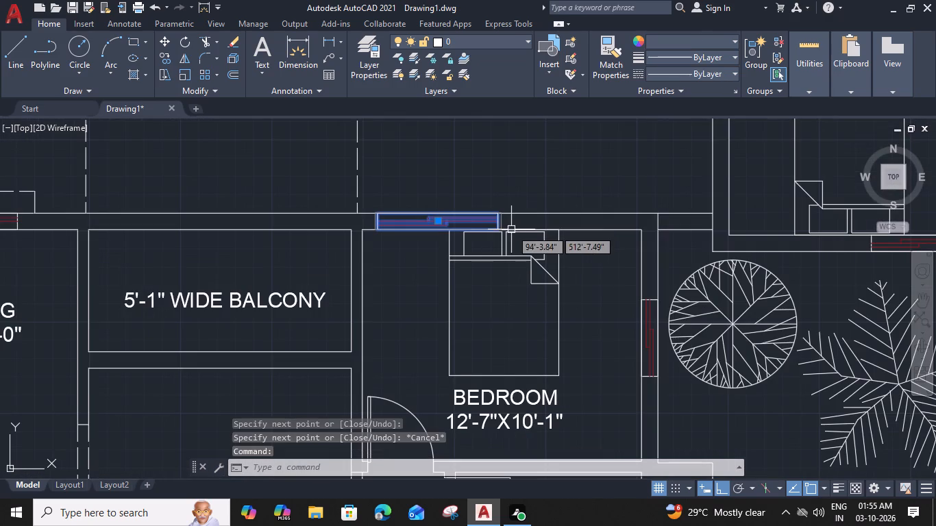
{"action": "key", "text": "l"}
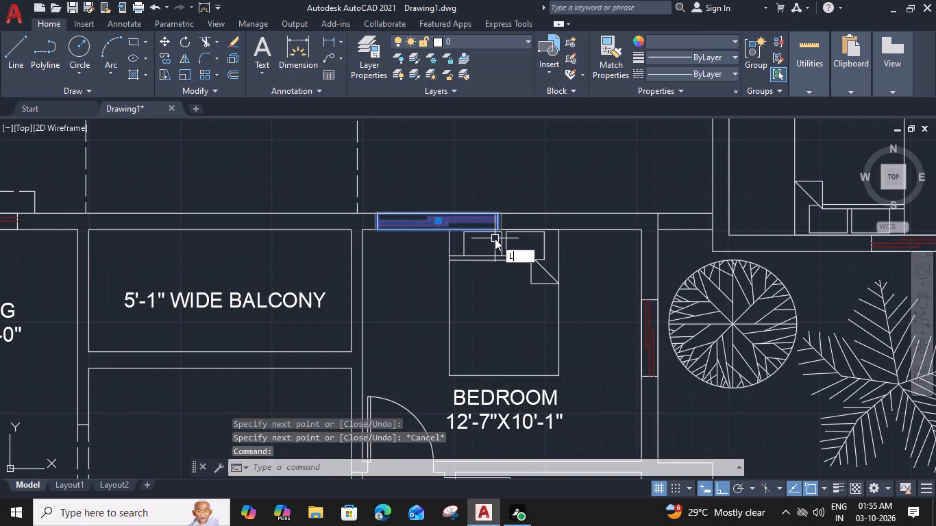
{"action": "key", "text": "BackSpace"}
{"action": "type", "text": "M"}
{"action": "key", "text": "space"}
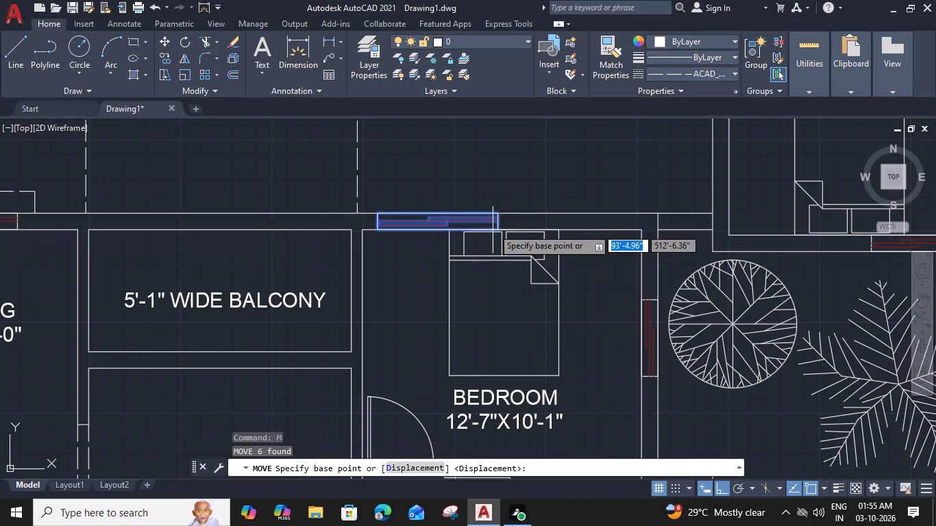
{"action": "left_click", "coordinate": [439, 214]}
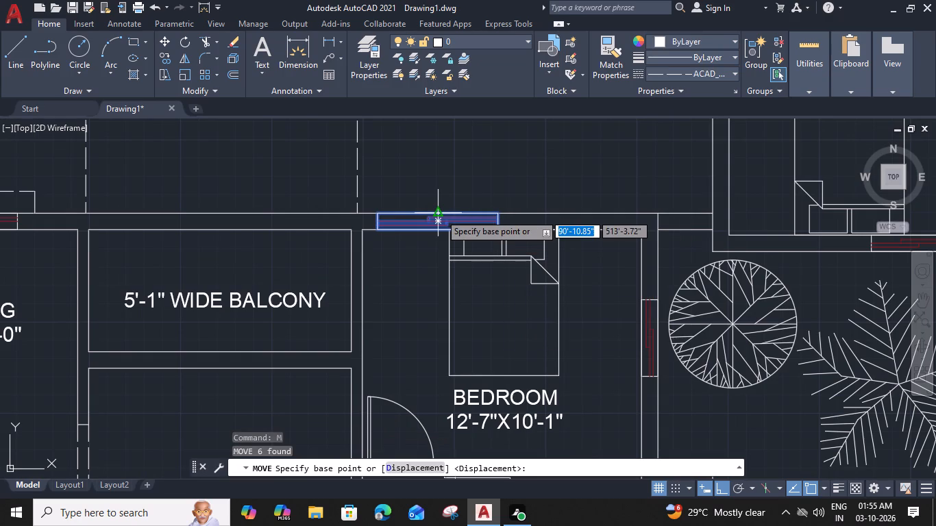
{"action": "left_click", "coordinate": [508, 214]}
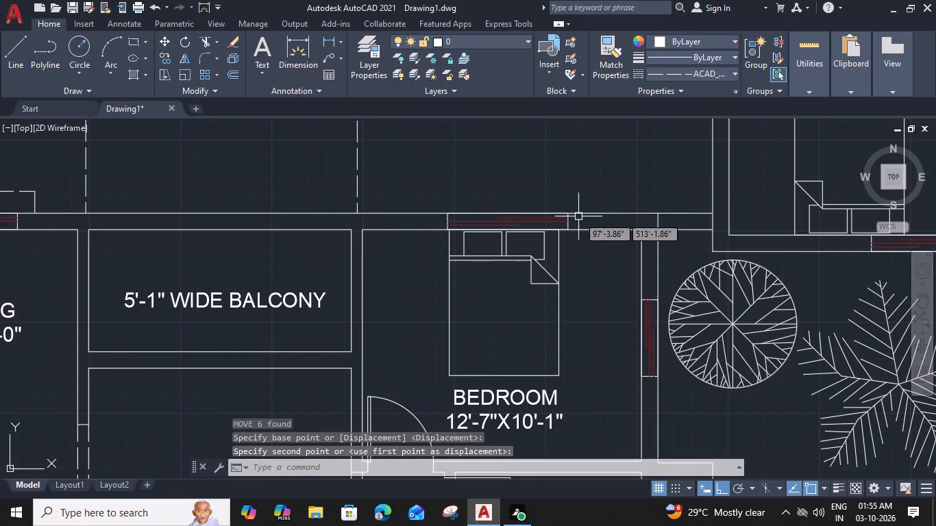
Nudge the 12'-7"X10'-1" BEDROOM window slightly back toward the balcony so that it is centred on the bed.
{"action": "scroll", "coordinate": [576, 219], "scroll_direction": "up", "scroll_amount": 2}
{"action": "left_click", "coordinate": [558, 221]}
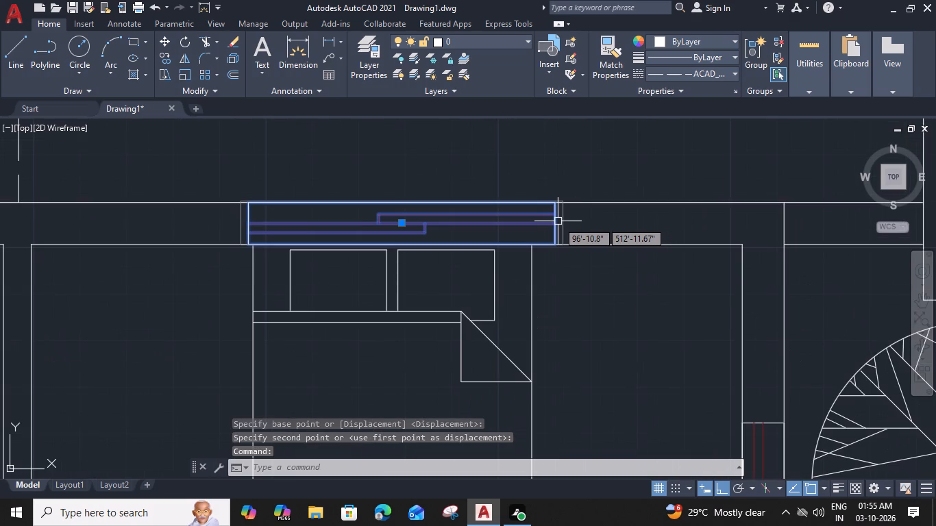
{"action": "key", "text": "m"}
{"action": "key", "text": "space"}
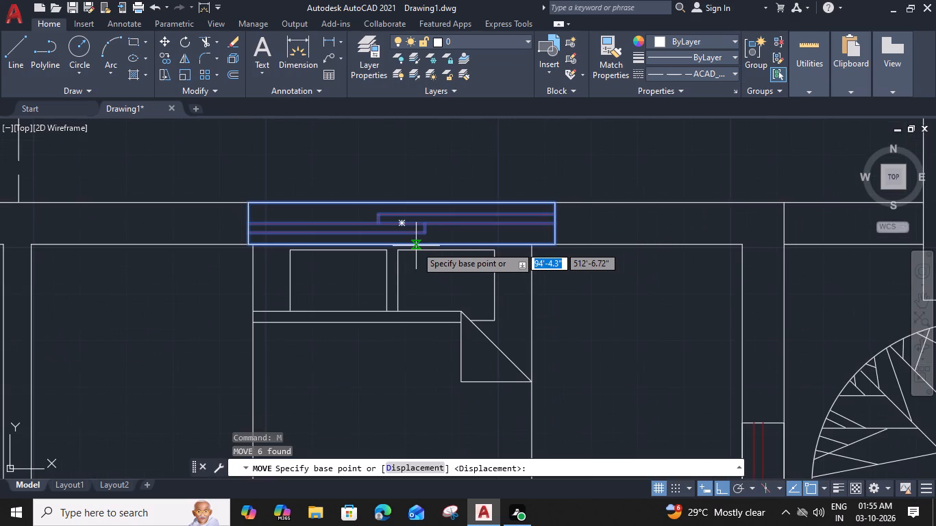
{"action": "left_click", "coordinate": [403, 247]}
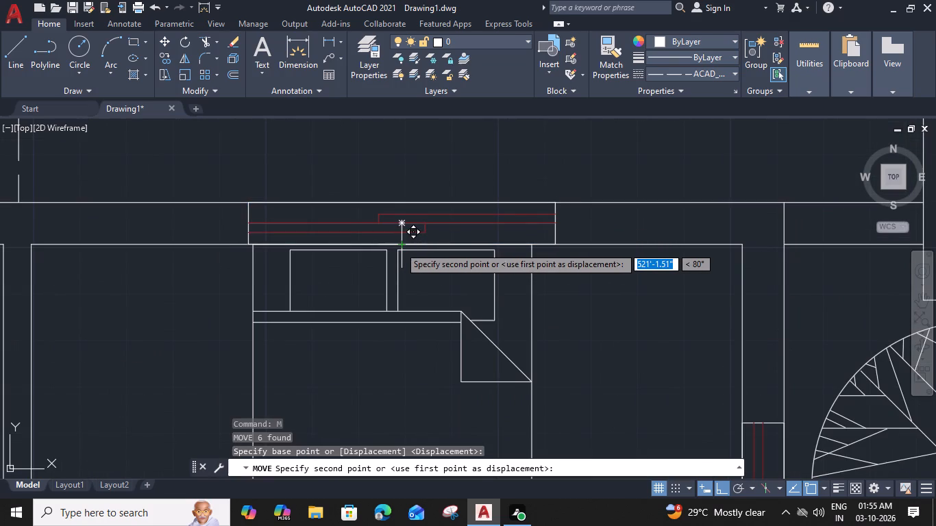
{"action": "left_click", "coordinate": [391, 247]}
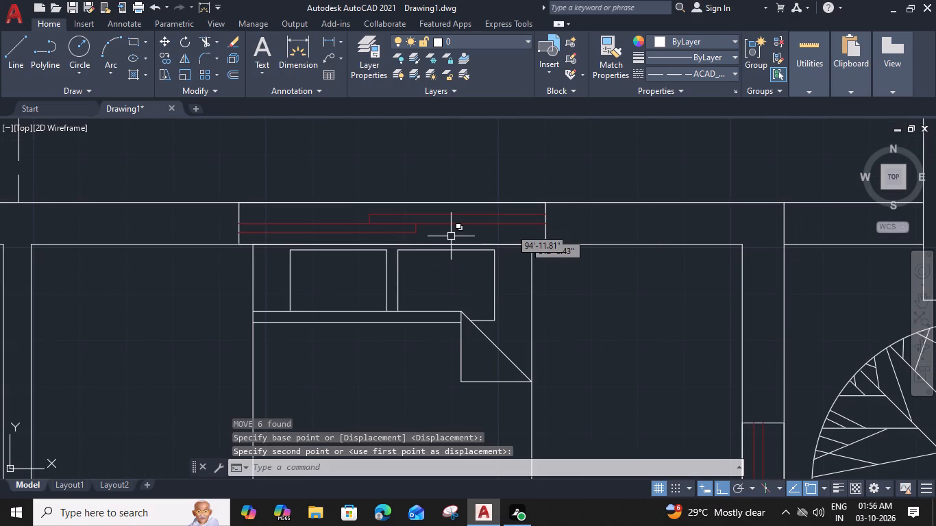
Draw a three-sided dashed projection 1' deep outside the 12'-7"X10'-1" BEDROOM window behind the bed, slightly wider than the window.
{"action": "key", "text": "l"}
{"action": "key", "text": "space"}
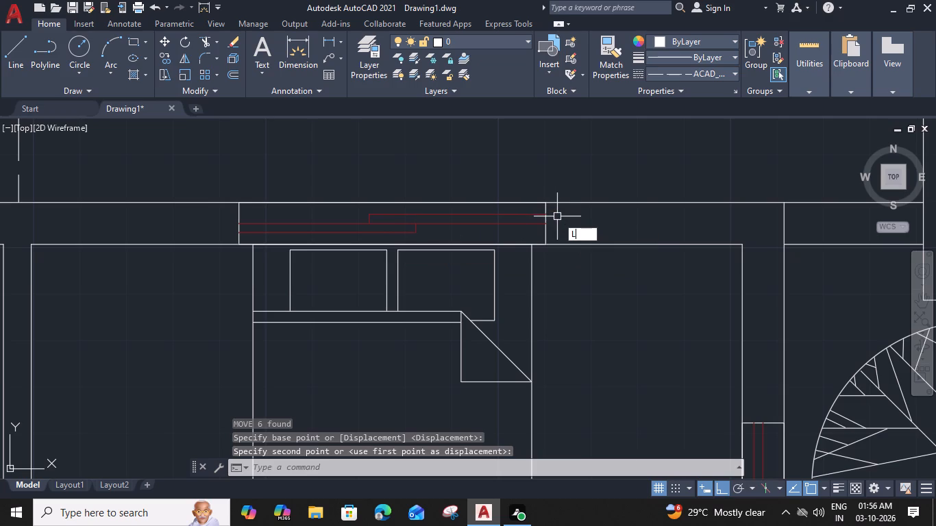
{"action": "left_click", "coordinate": [577, 204]}
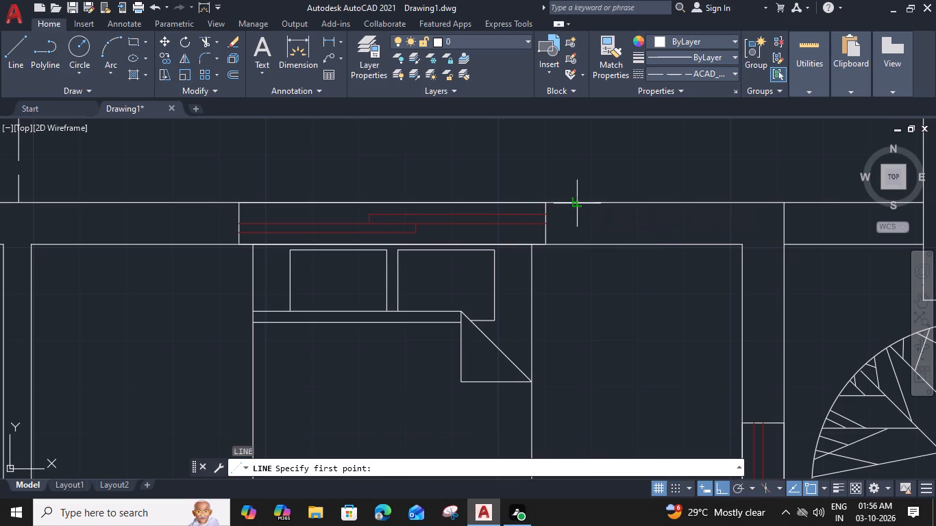
{"action": "key", "text": "1"}
{"action": "key", "text": "apostrophe"}
{"action": "key", "text": "space"}
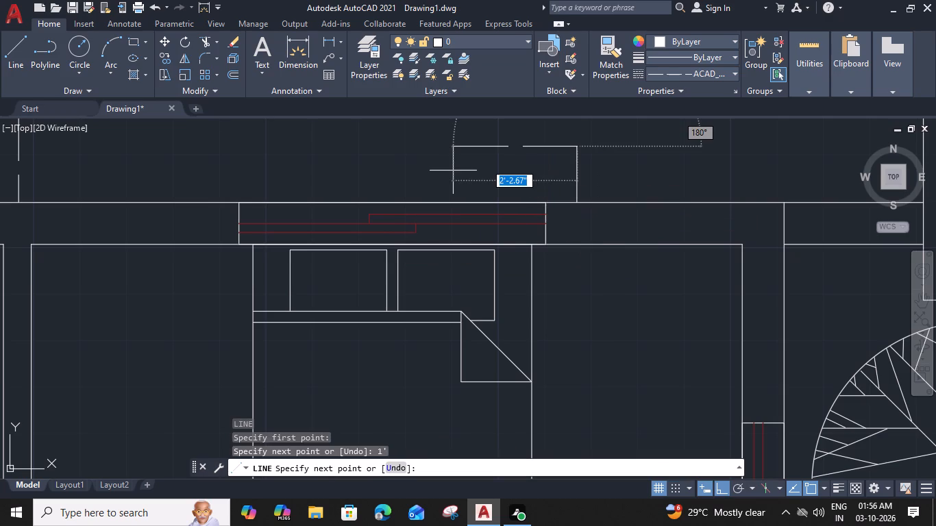
{"action": "left_click", "coordinate": [212, 148]}
{"action": "left_click", "coordinate": [214, 203]}
{"action": "key", "text": "Escape"}
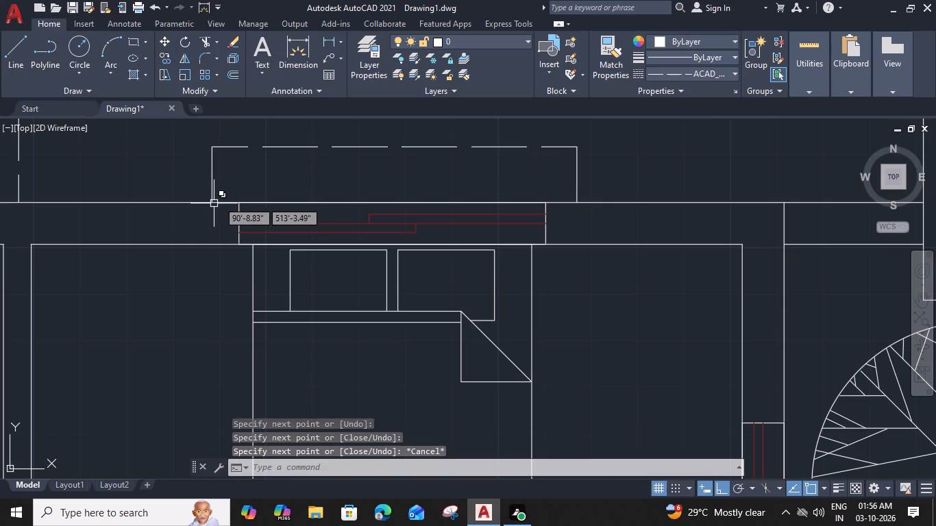
Group the three lines of the projection outside the 12'-7"X10'-1" BEDROOM window behind the bed.
{"action": "left_click_drag", "start_coordinate": [595, 138], "coordinate": [588, 138]}
{"action": "left_click", "coordinate": [156, 166]}
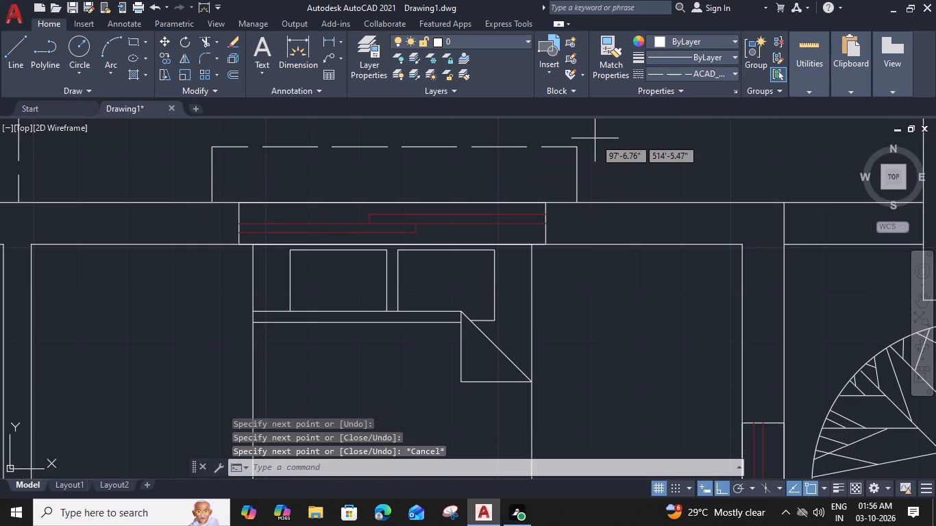
{"action": "key", "text": "g"}
{"action": "key", "text": "space"}
Draw a three-sided dashed projection 1' deep and about 4'-3" long outside the bedroom window beside the 5'-0"X9'-0" TOILET.
{"action": "scroll", "coordinate": [422, 210], "scroll_direction": "down", "scroll_amount": 2}
{"action": "middle_click_drag", "start_coordinate": [500, 221], "coordinate": [379, 210]}
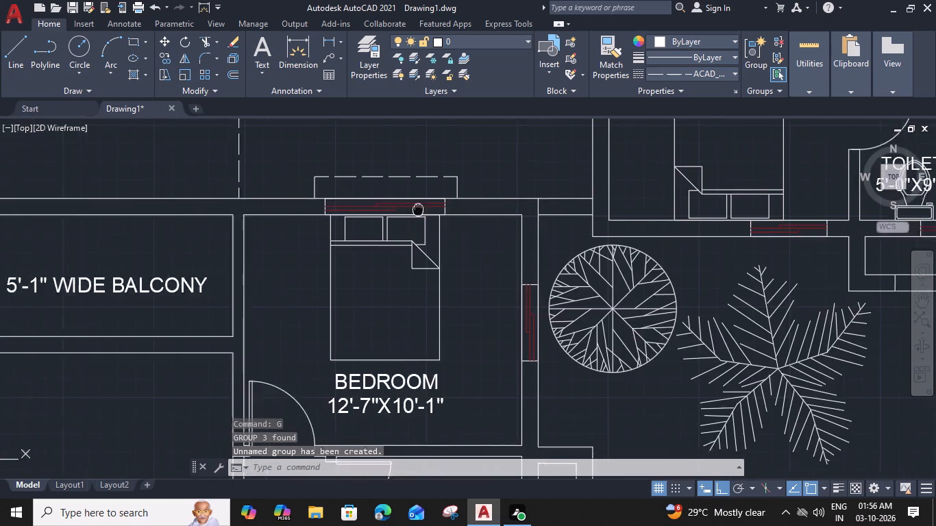
{"action": "middle_click_drag", "start_coordinate": [379, 210], "coordinate": [301, 218]}
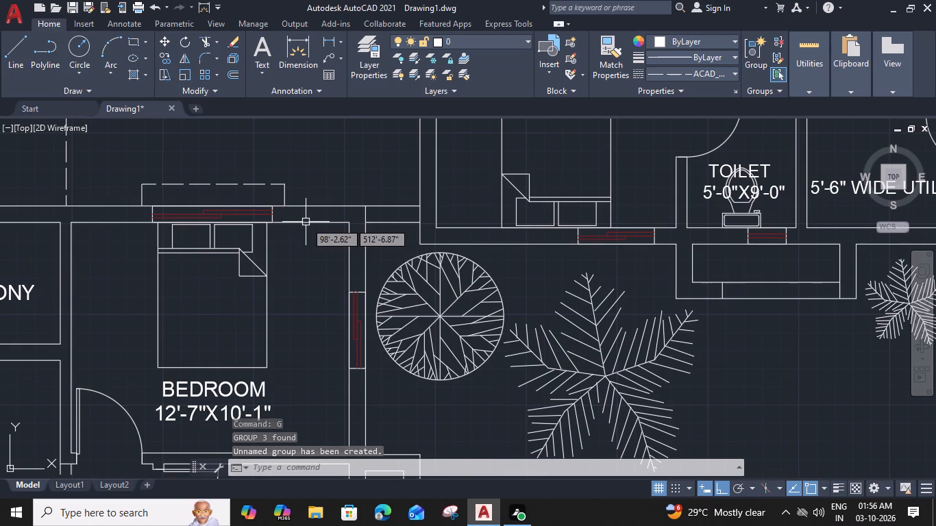
{"action": "middle_click_drag", "start_coordinate": [638, 277], "coordinate": [598, 252]}
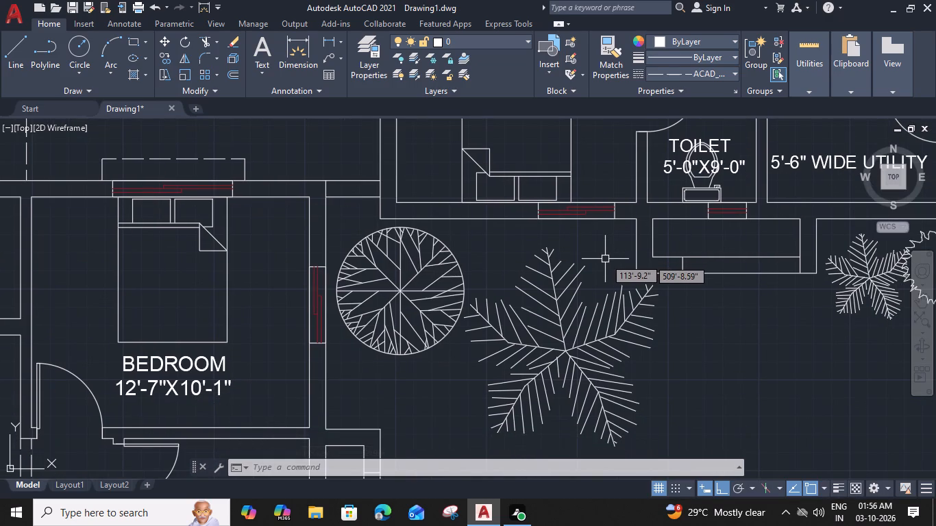
{"action": "type", "text": "L"}
{"action": "key", "text": "space"}
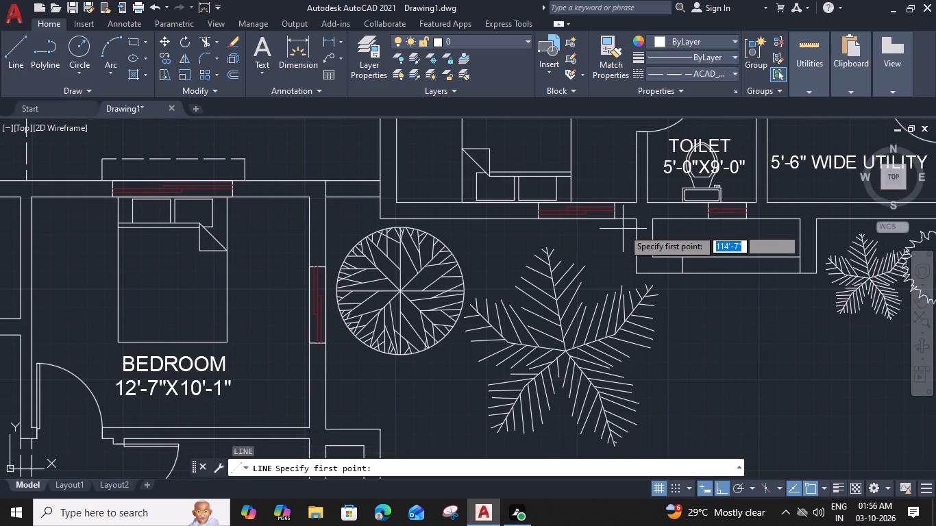
{"action": "left_click", "coordinate": [622, 220]}
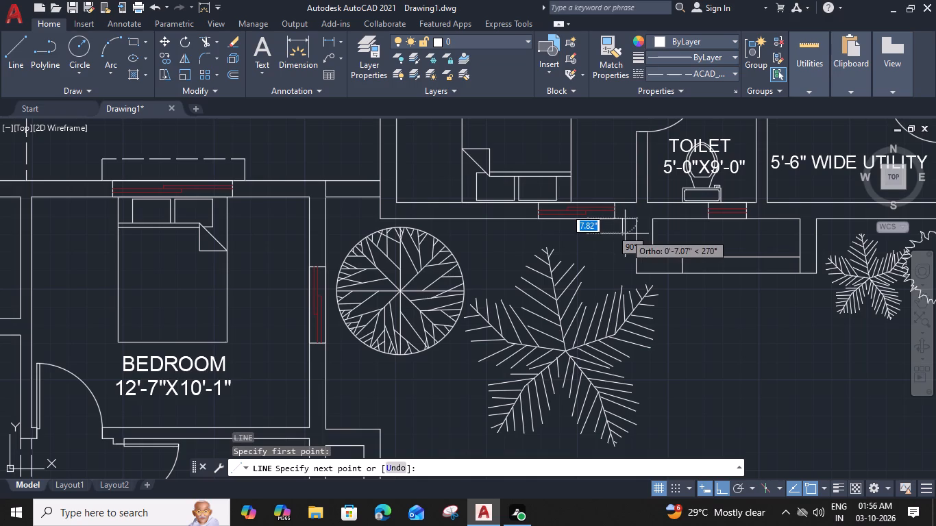
{"action": "key", "text": "1"}
{"action": "key", "text": "apostrophe"}
{"action": "key", "text": "space"}
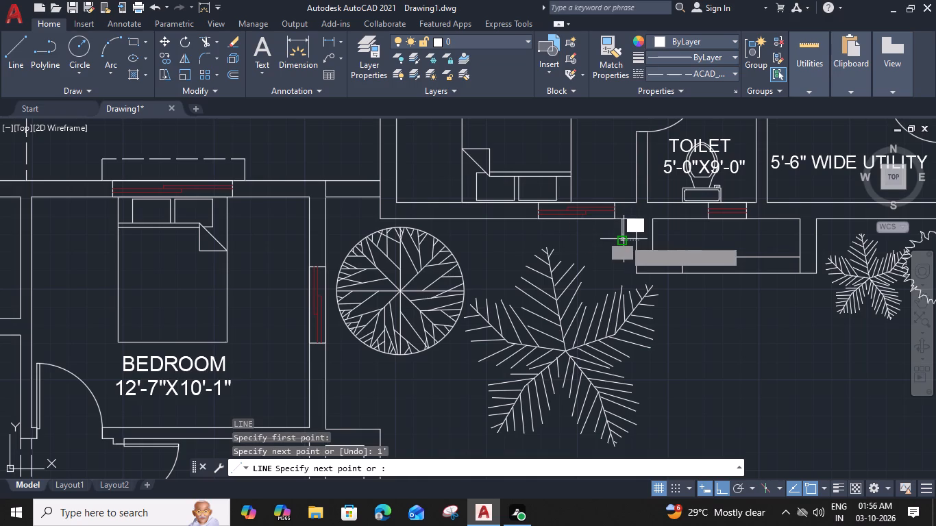
{"action": "left_click", "coordinate": [529, 238]}
{"action": "left_click", "coordinate": [526, 216]}
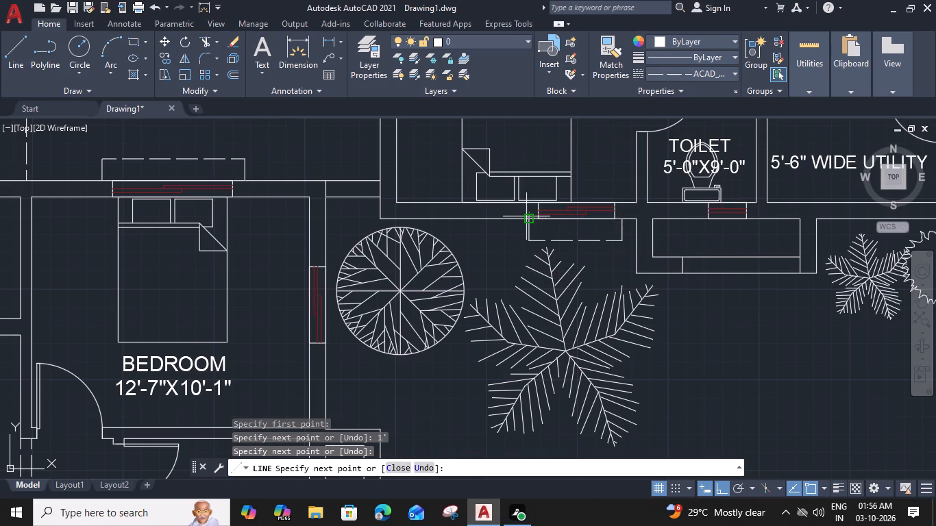
{"action": "key", "text": "Escape"}
Group the three lines of the projection outside the bedroom window beside the 5'-0"X9'-0" TOILET.
{"action": "left_click", "coordinate": [632, 234]}
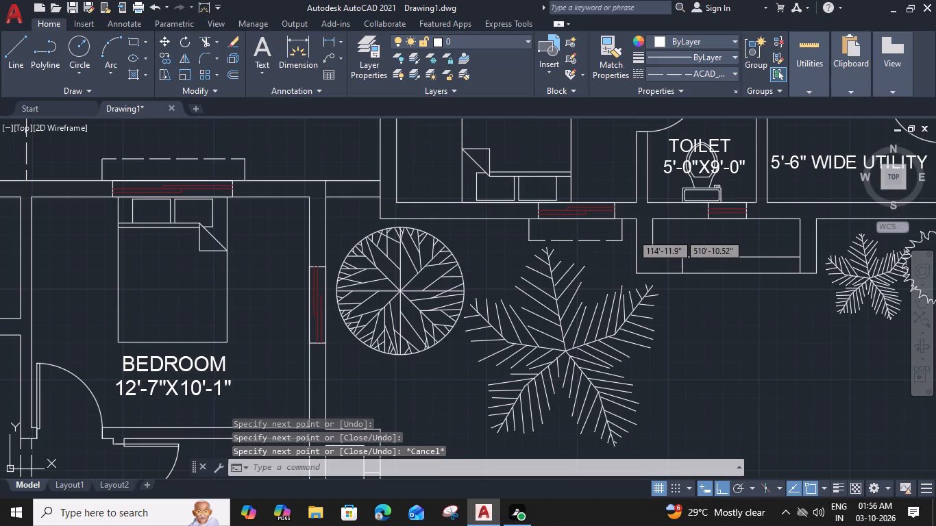
{"action": "left_click", "coordinate": [522, 244]}
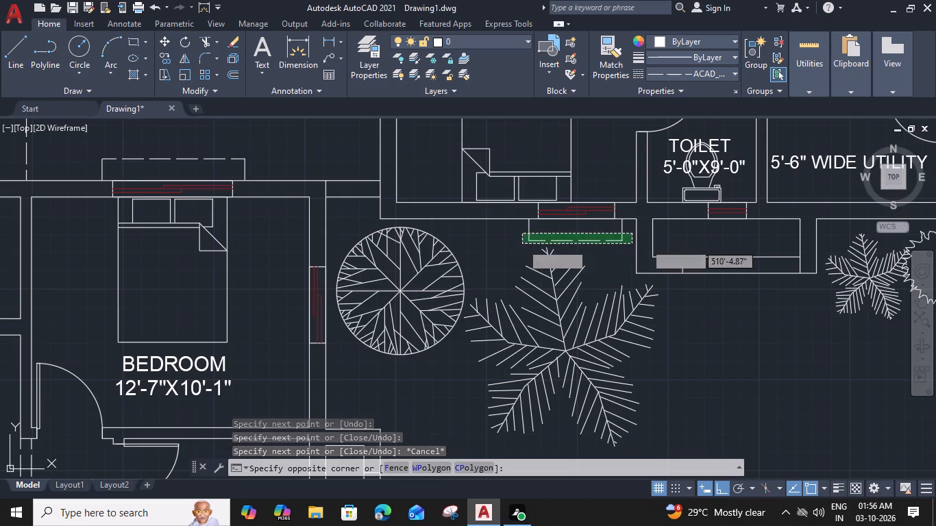
{"action": "type", "text": "G"}
{"action": "key", "text": "space"}
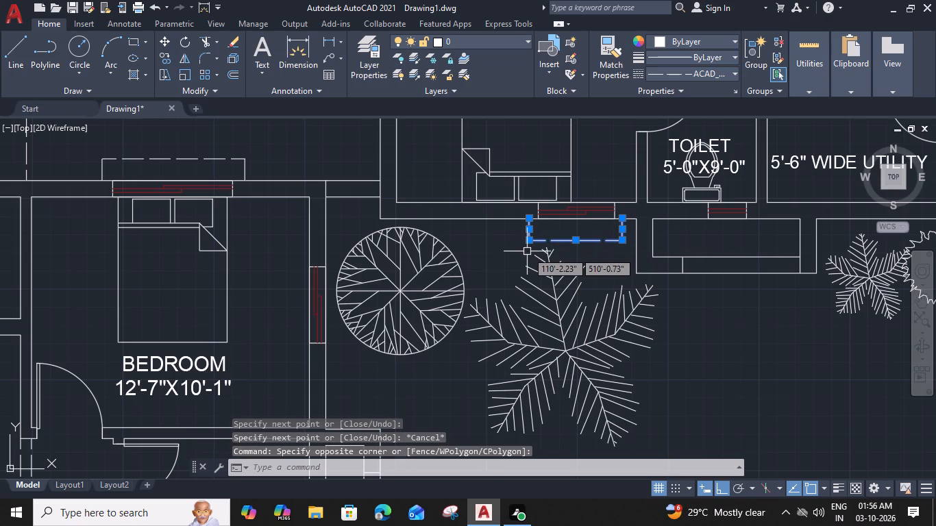
Scale down the round tree outside the 12'-7"X10'-1" BEDROOM's side window, using a base point on its edge farthest from that wall.
{"action": "left_click", "coordinate": [456, 267]}
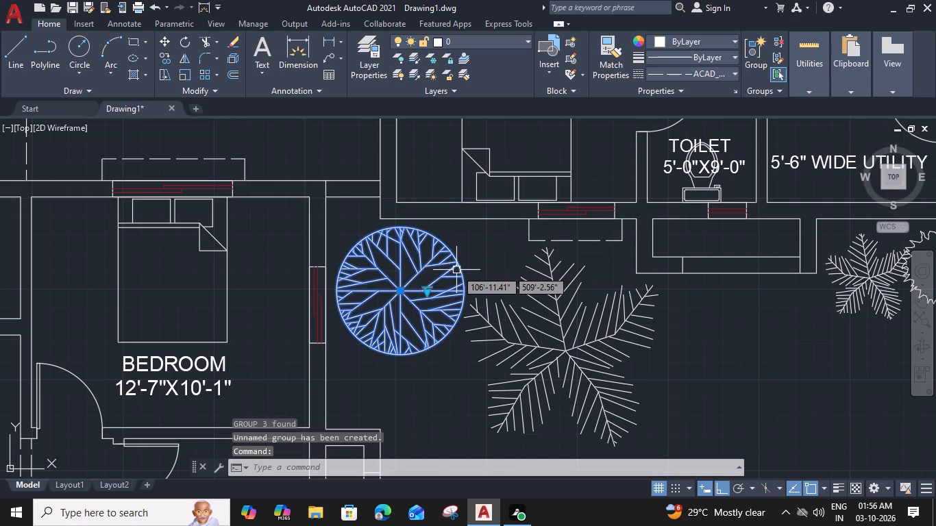
{"action": "key", "text": "s"}
{"action": "type", "text": "C"}
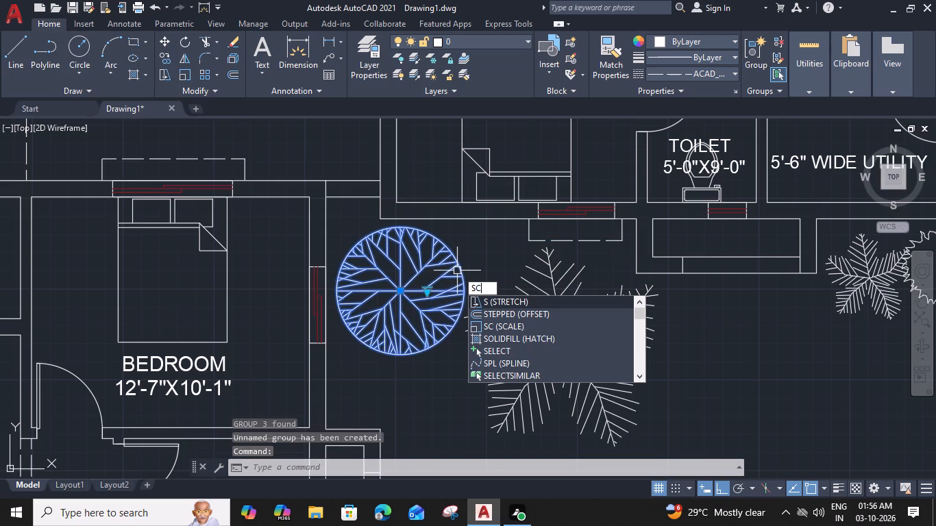
{"action": "key", "text": "space"}
{"action": "left_click", "coordinate": [458, 272]}
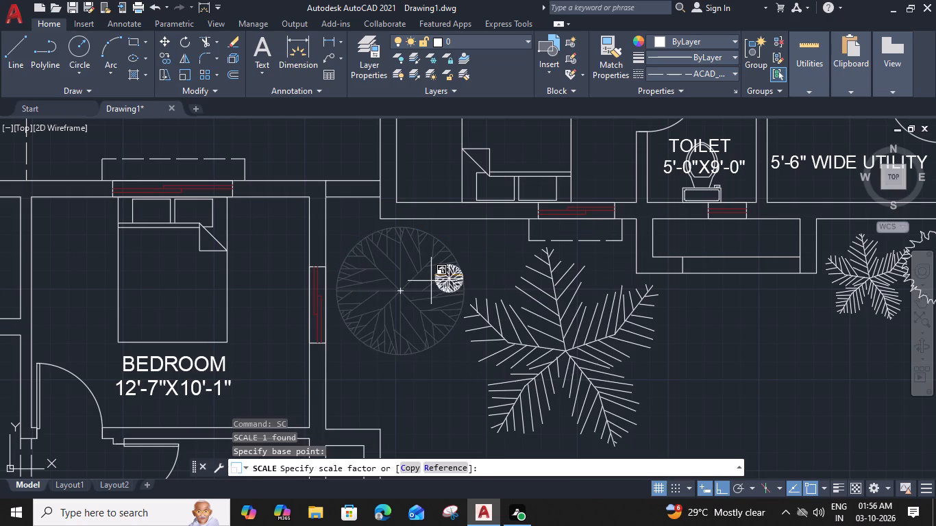
{"action": "left_click", "coordinate": [395, 329]}
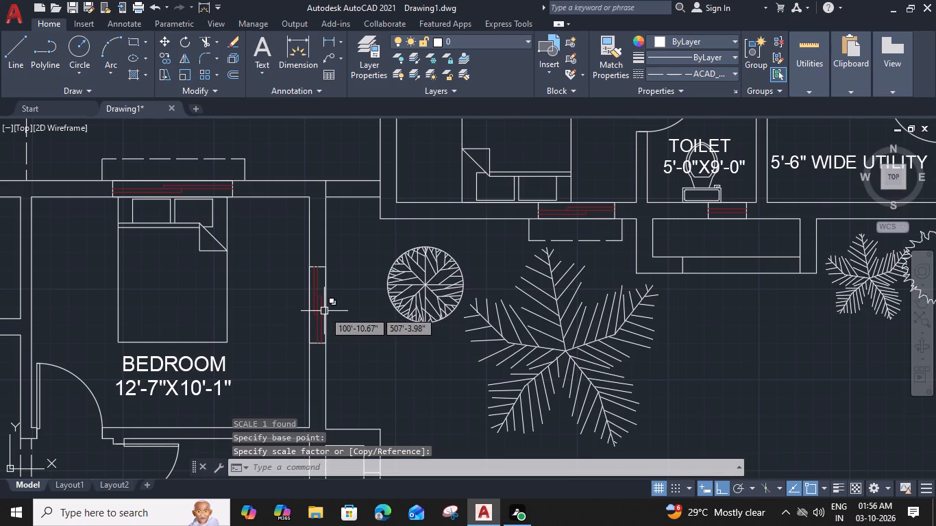
Draw a three-sided dashed projection 1' deep outside the 12'-7"X10'-1" BEDROOM side window facing the round tree.
{"action": "type", "text": "L"}
{"action": "key", "text": "space"}
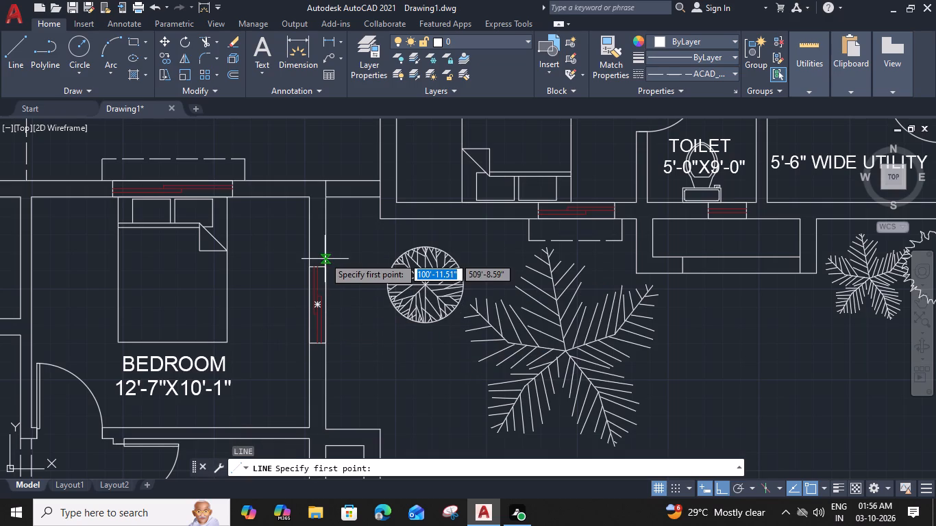
{"action": "left_click", "coordinate": [324, 257]}
{"action": "key", "text": "1"}
{"action": "type", "text": "'"}
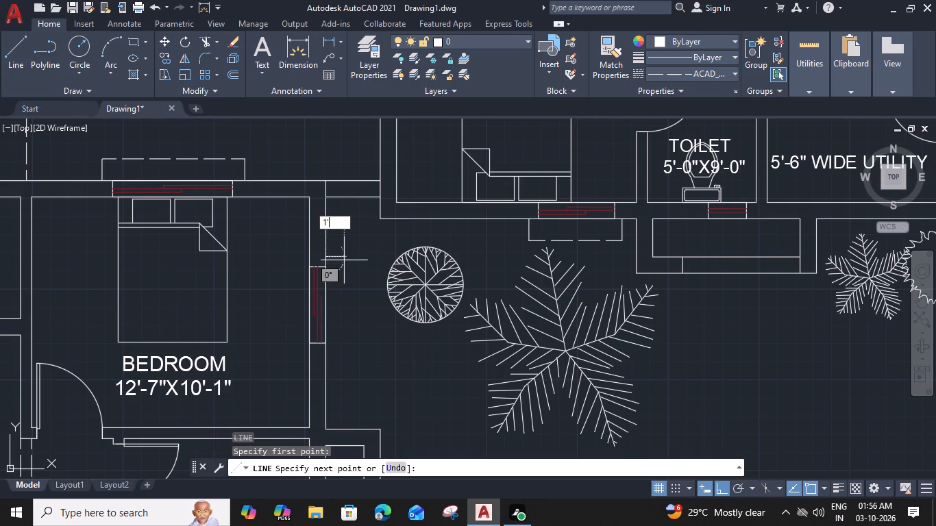
{"action": "key", "text": "space"}
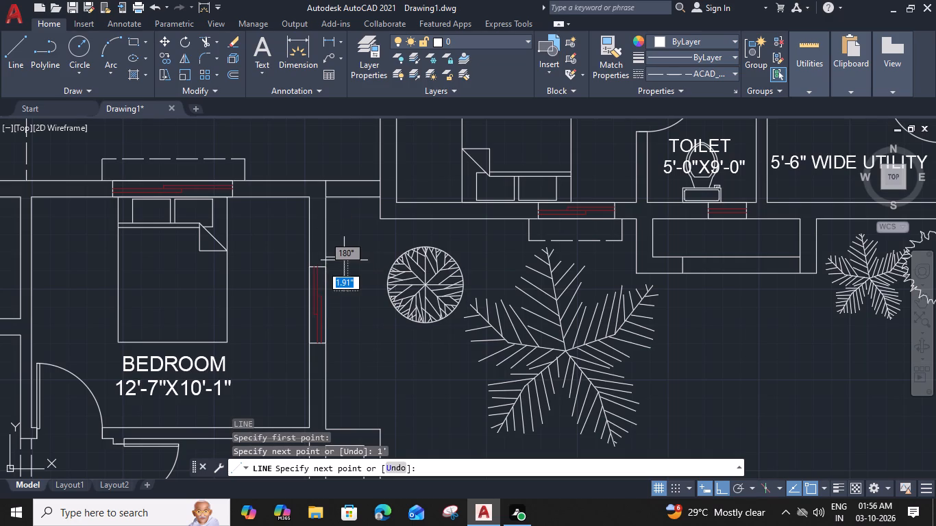
{"action": "left_click", "coordinate": [346, 360]}
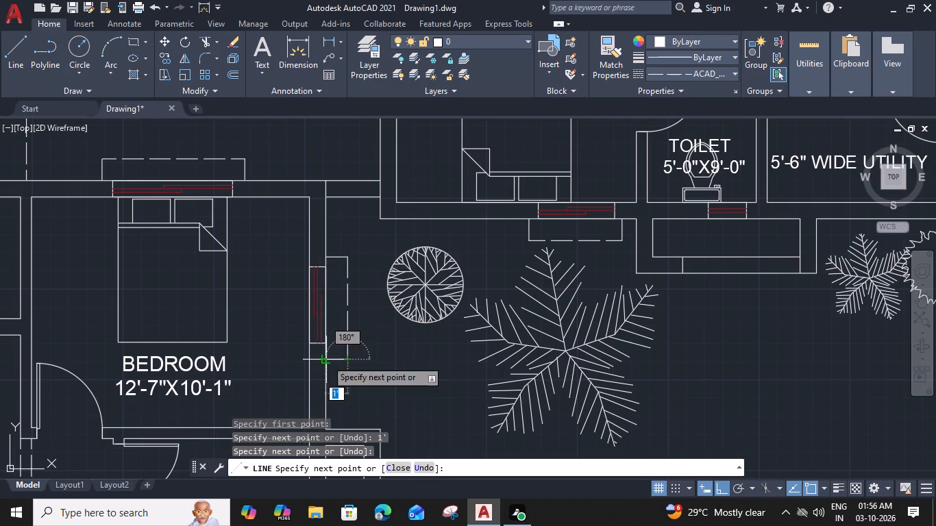
{"action": "left_click", "coordinate": [325, 360]}
{"action": "key", "text": "Escape"}
Move the palm plant outside the 8'-0"X10'-0" KITCHEN window about 2' along the wall toward the spiky round shrub, and outward from the wall.
{"action": "scroll", "coordinate": [354, 336], "scroll_direction": "down", "scroll_amount": 2}
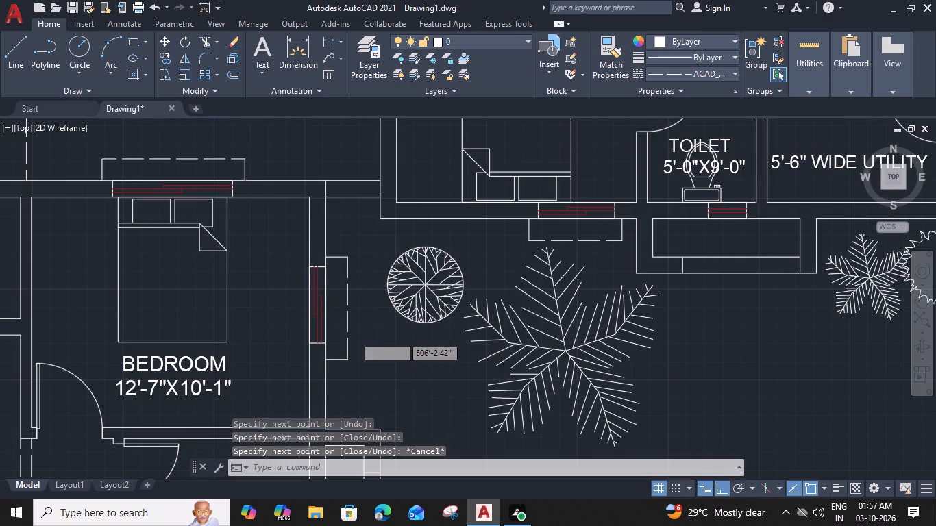
{"action": "middle_click_drag", "start_coordinate": [398, 345], "coordinate": [433, 151]}
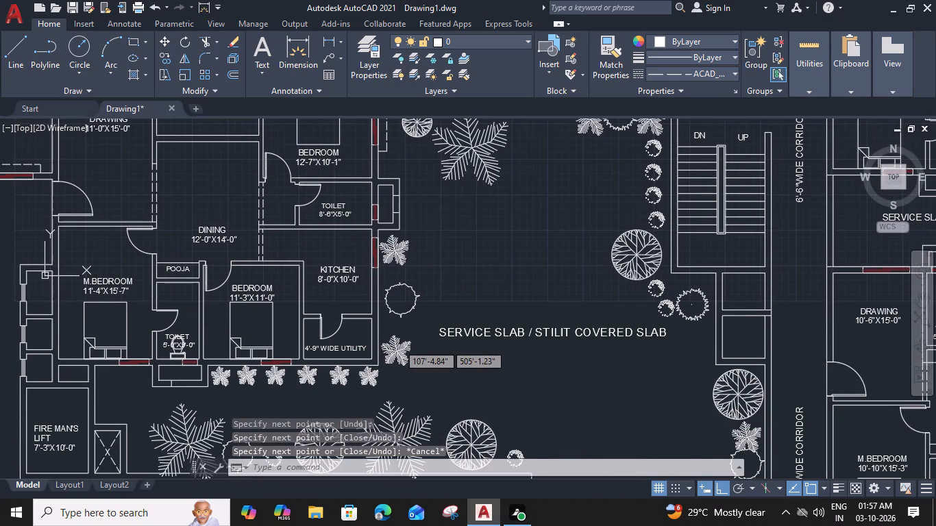
{"action": "scroll", "coordinate": [408, 257], "scroll_direction": "up", "scroll_amount": 2}
{"action": "left_click", "coordinate": [393, 264]}
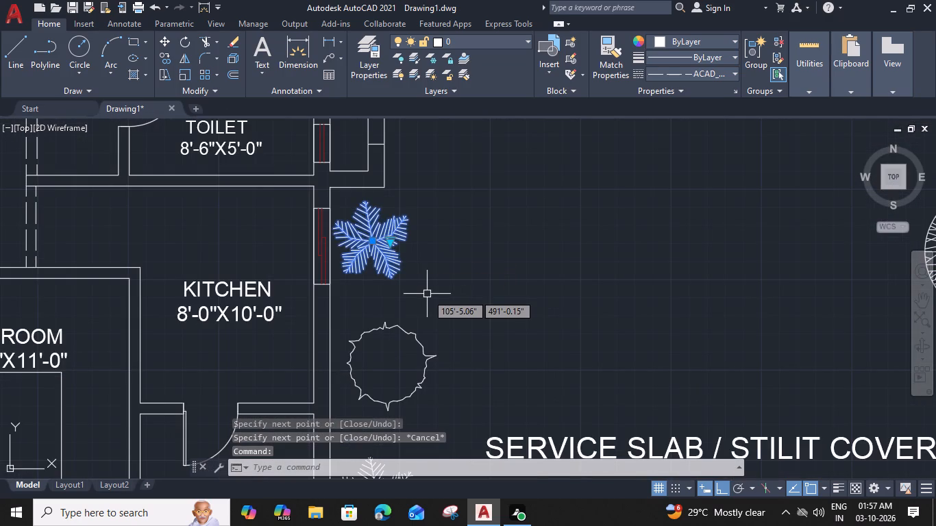
{"action": "type", "text": "M"}
{"action": "key", "text": "space"}
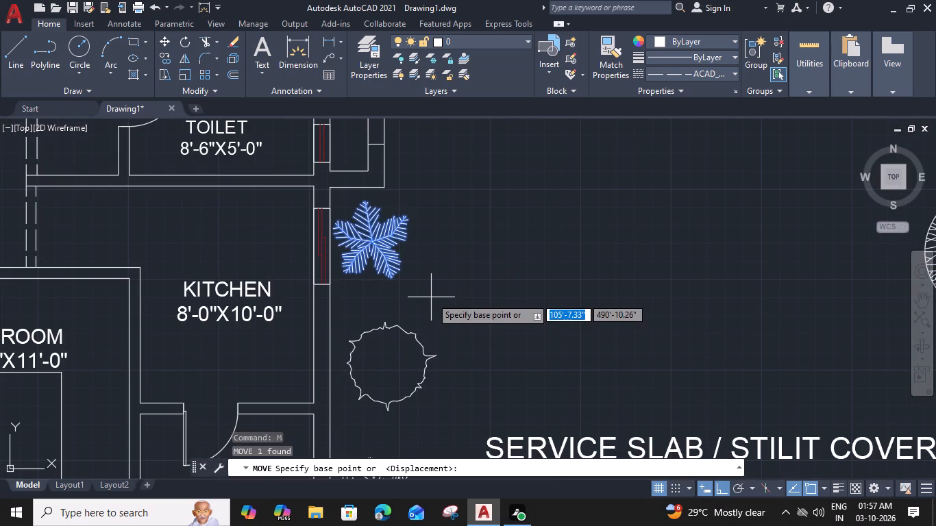
{"action": "left_click", "coordinate": [397, 275]}
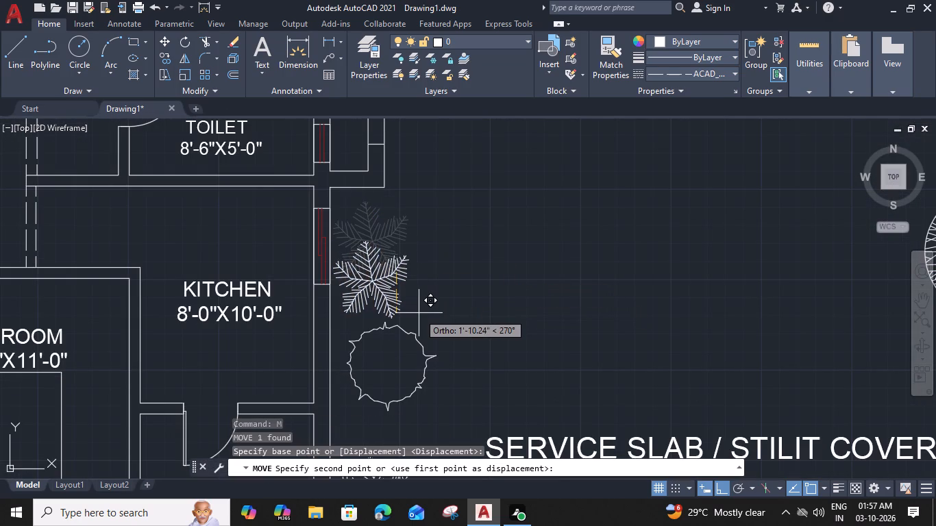
{"action": "left_click", "coordinate": [419, 316]}
{"action": "left_click", "coordinate": [384, 310]}
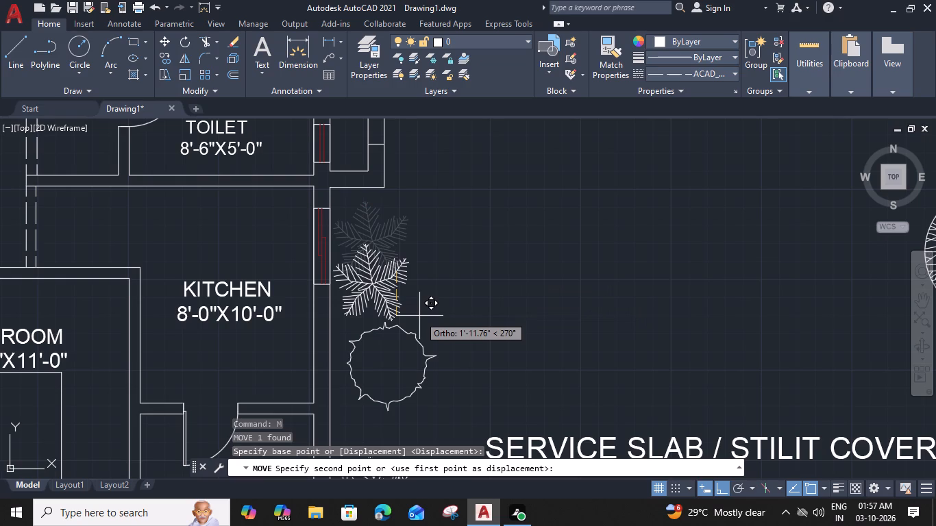
{"action": "key", "text": "m"}
{"action": "key", "text": "space"}
{"action": "left_click", "coordinate": [386, 311]}
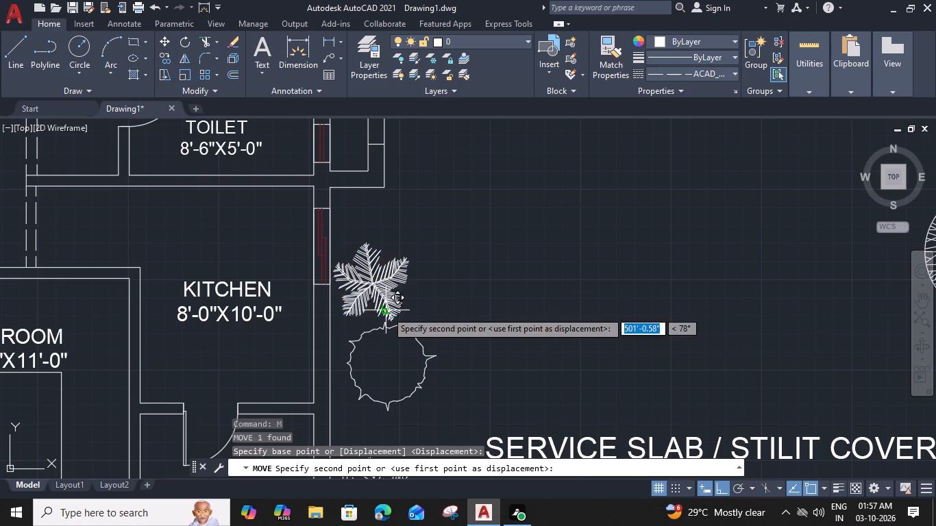
{"action": "left_click", "coordinate": [415, 311]}
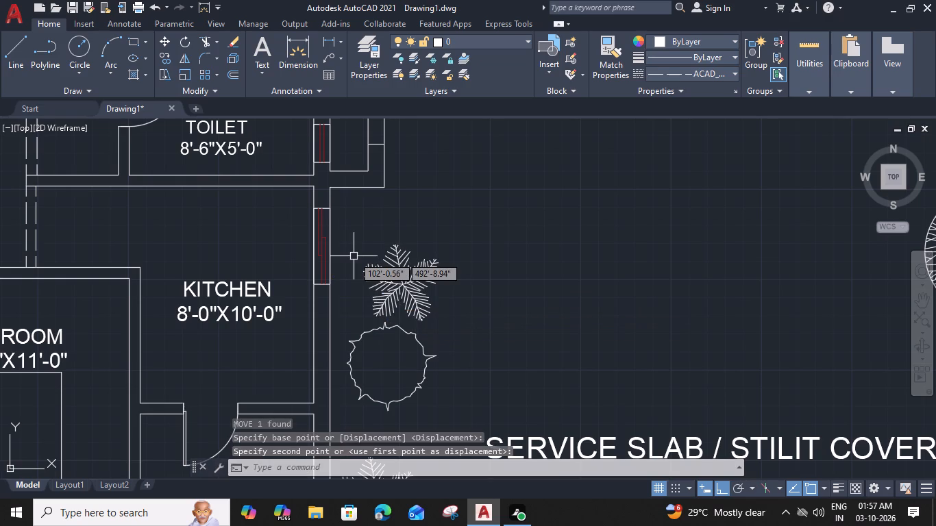
Draw a three-sided dashed projection 1' deep outside the 8'-0"X10'-0" KITCHEN window, extending slightly past both window ends.
{"action": "key", "text": "l"}
{"action": "key", "text": "space"}
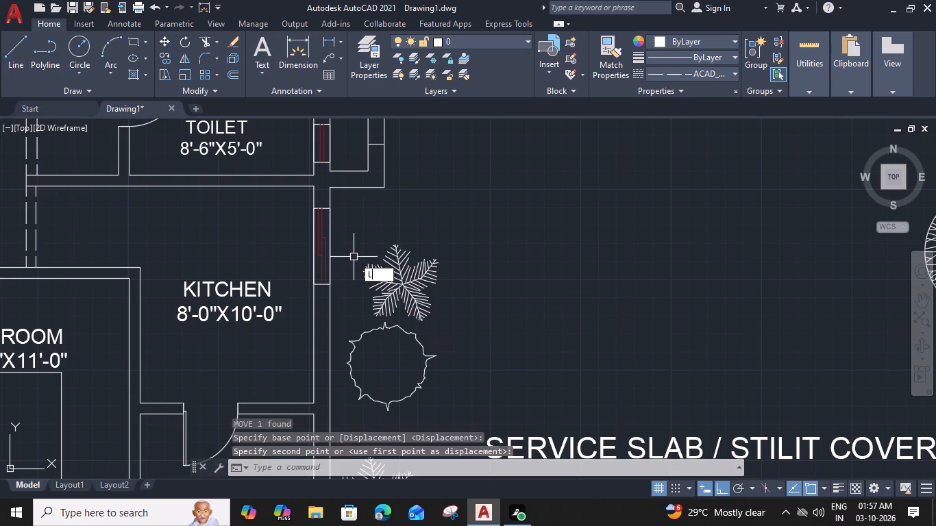
{"action": "left_click", "coordinate": [330, 198]}
{"action": "key", "text": "1"}
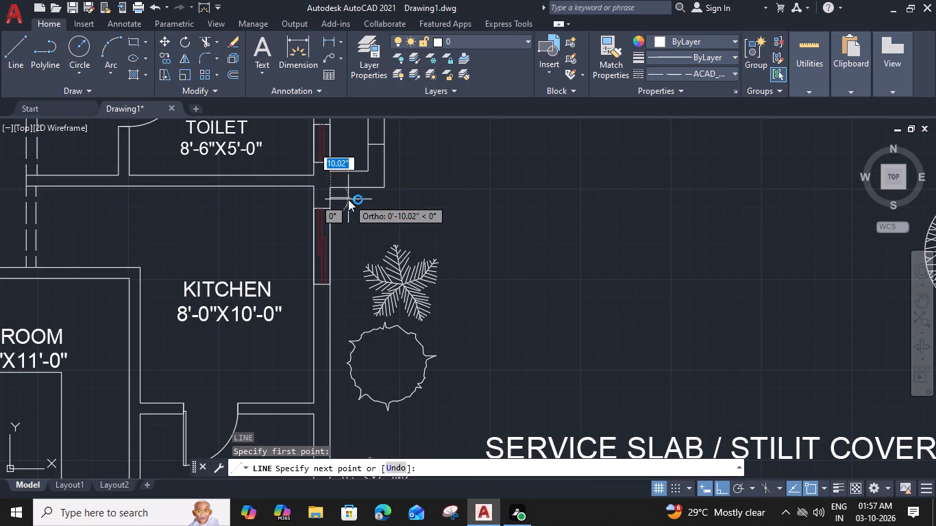
{"action": "key", "text": "l"}
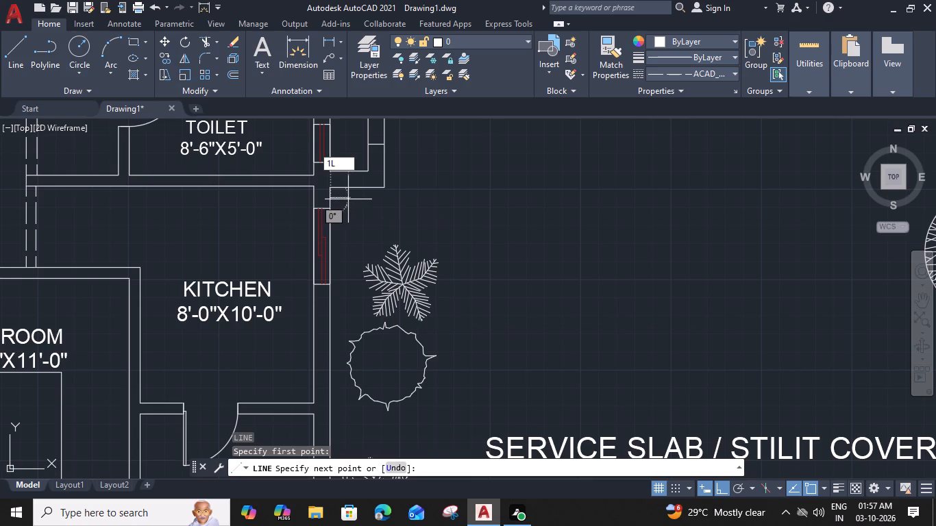
{"action": "key", "text": "BackSpace"}
{"action": "type", "text": "'"}
{"action": "key", "text": "space"}
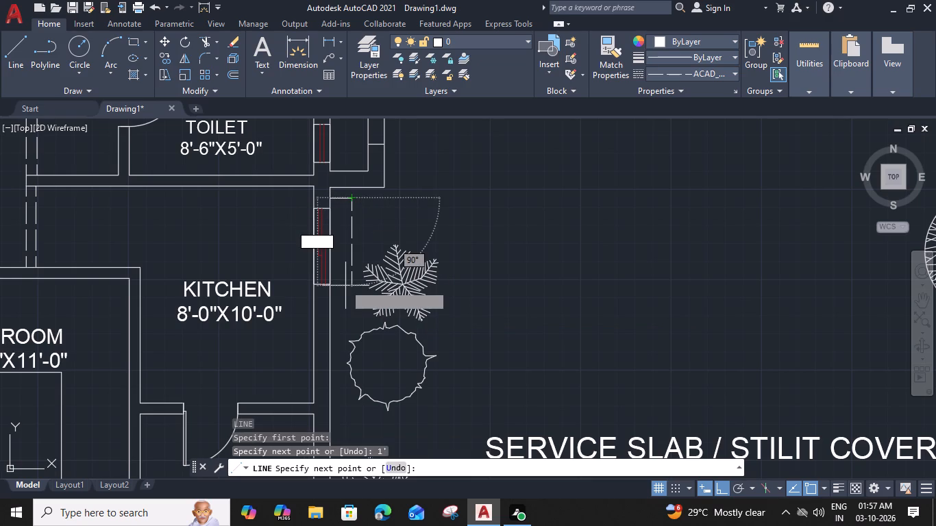
{"action": "left_click", "coordinate": [351, 298]}
{"action": "left_click", "coordinate": [328, 292]}
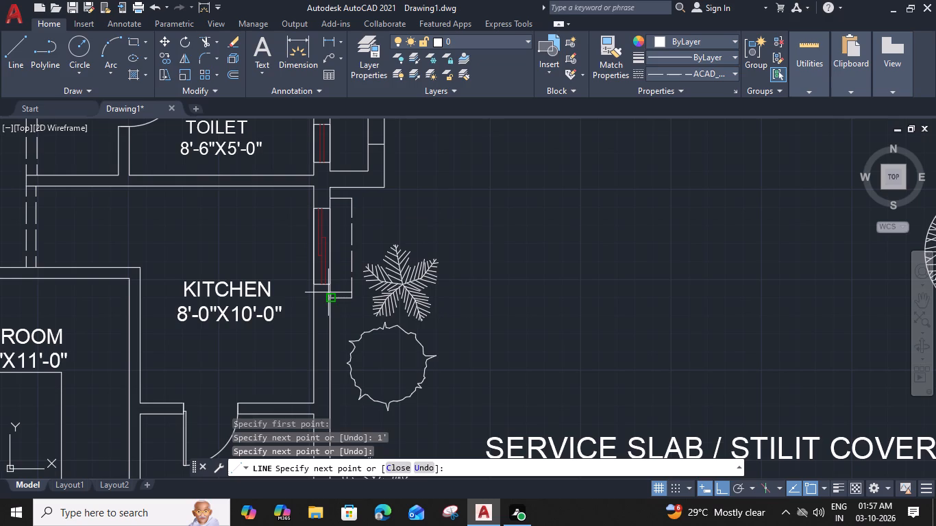
{"action": "key", "text": "Escape"}
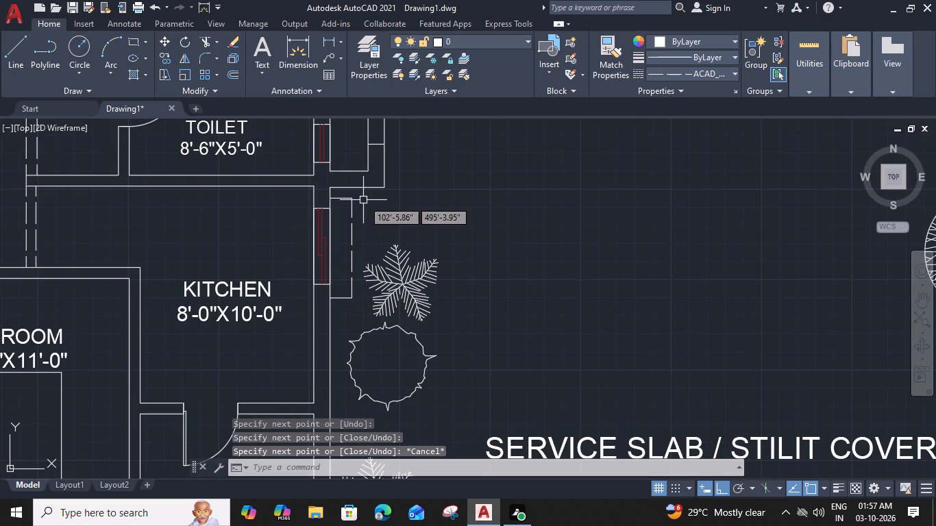
Group the three lines of the projection outside the 8'-0"X10'-0" KITCHEN window.
{"action": "left_click", "coordinate": [359, 194]}
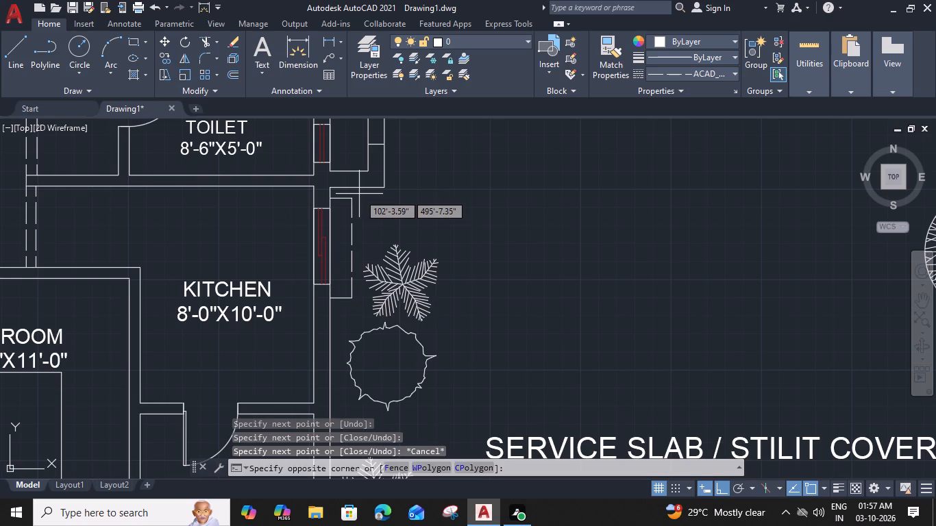
{"action": "left_click", "coordinate": [345, 305]}
{"action": "type", "text": "G"}
{"action": "key", "text": "space"}
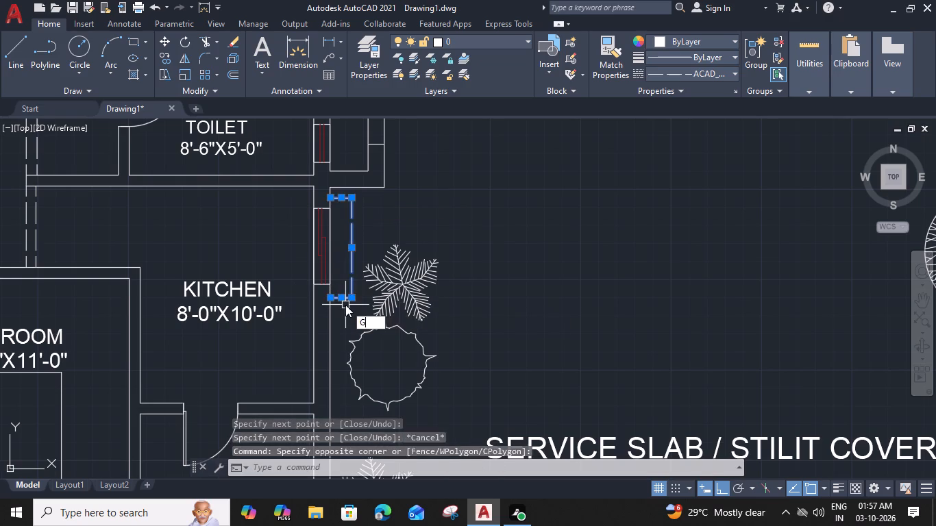
Move the small palm outside the 11'-3"X11'-0" BEDROOM window a little over 1' along the wall toward the utility side.
{"action": "scroll", "coordinate": [345, 323], "scroll_direction": "down", "scroll_amount": 1}
{"action": "middle_click_drag", "start_coordinate": [345, 320], "coordinate": [345, 322]}
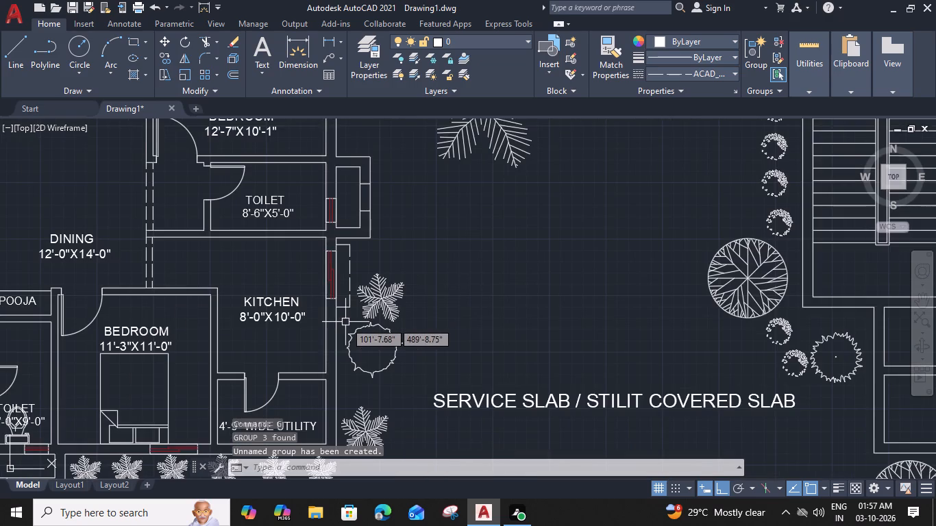
{"action": "middle_click_drag", "start_coordinate": [345, 322], "coordinate": [386, 101]}
{"action": "middle_click_drag", "start_coordinate": [356, 277], "coordinate": [347, 291]}
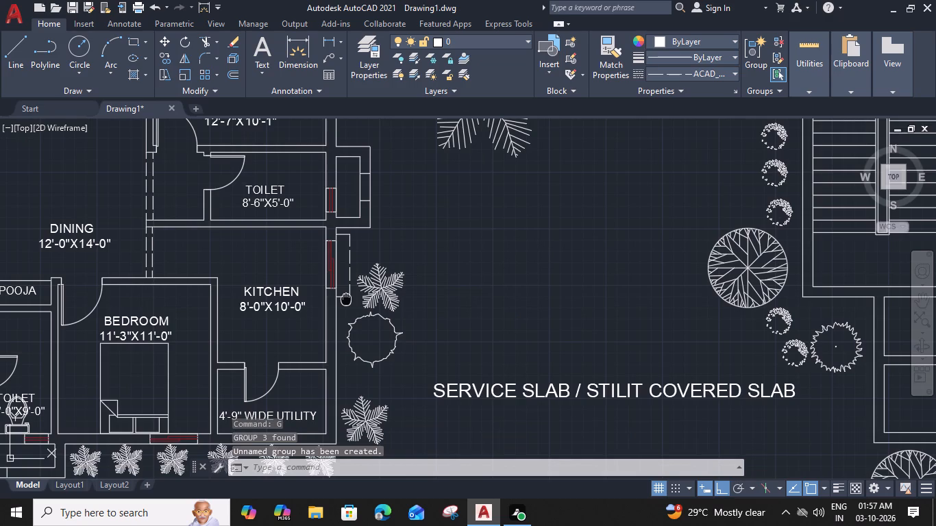
{"action": "middle_click_drag", "start_coordinate": [347, 291], "coordinate": [441, 275]}
{"action": "scroll", "coordinate": [295, 241], "scroll_direction": "up", "scroll_amount": 1}
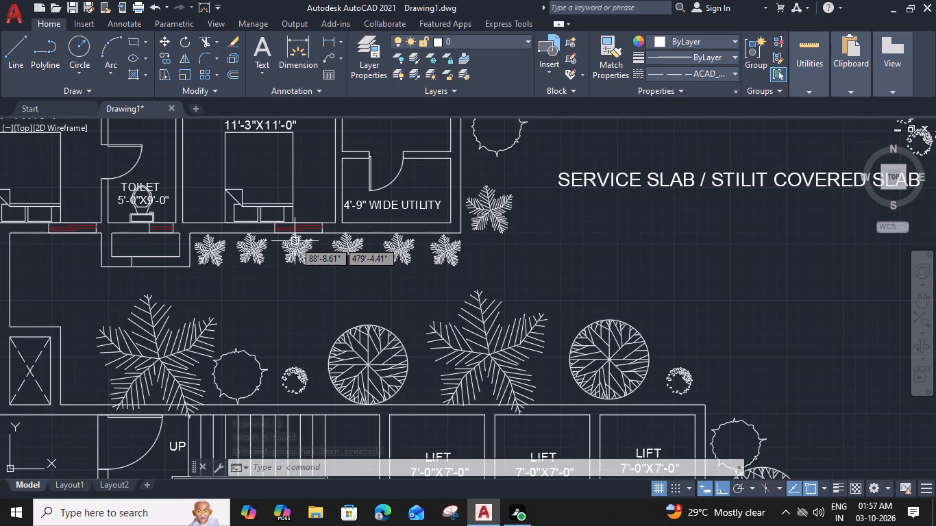
{"action": "left_click", "coordinate": [295, 248]}
{"action": "key", "text": "m"}
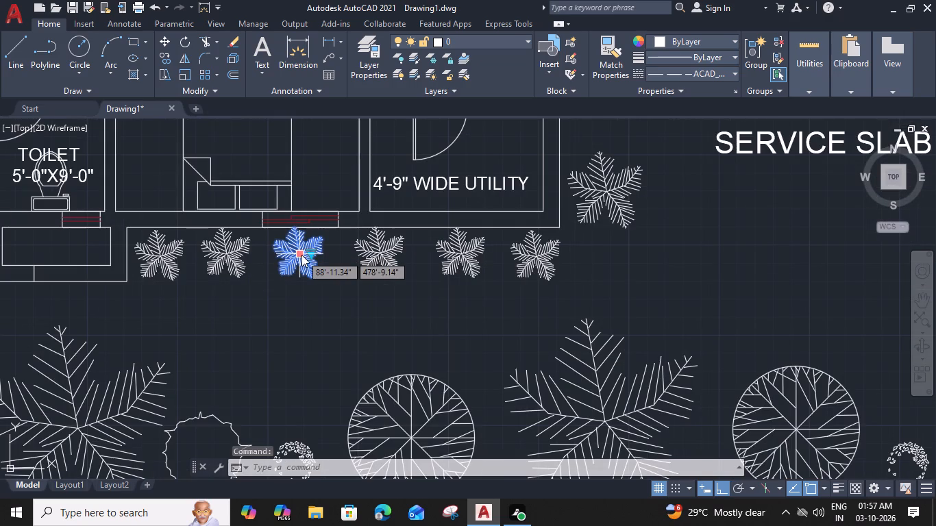
{"action": "key", "text": "space"}
{"action": "left_click", "coordinate": [306, 262]}
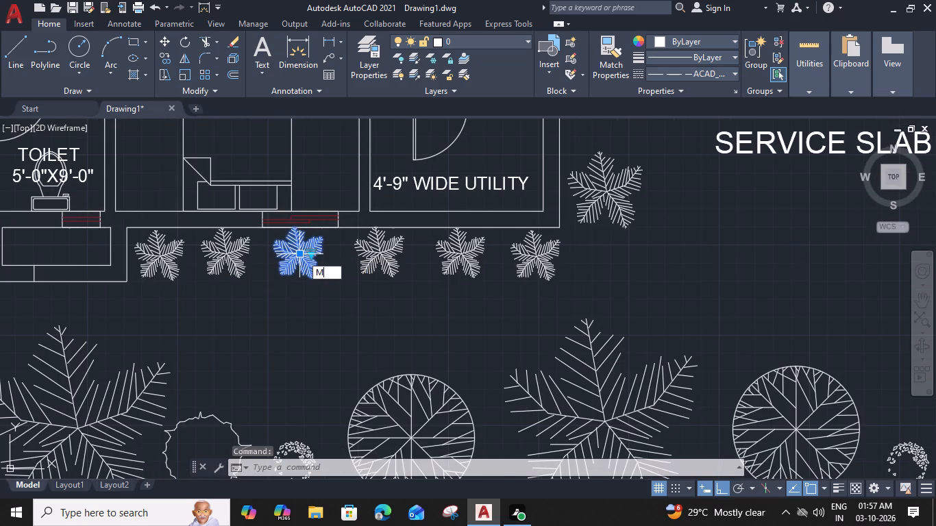
{"action": "left_click", "coordinate": [336, 272]}
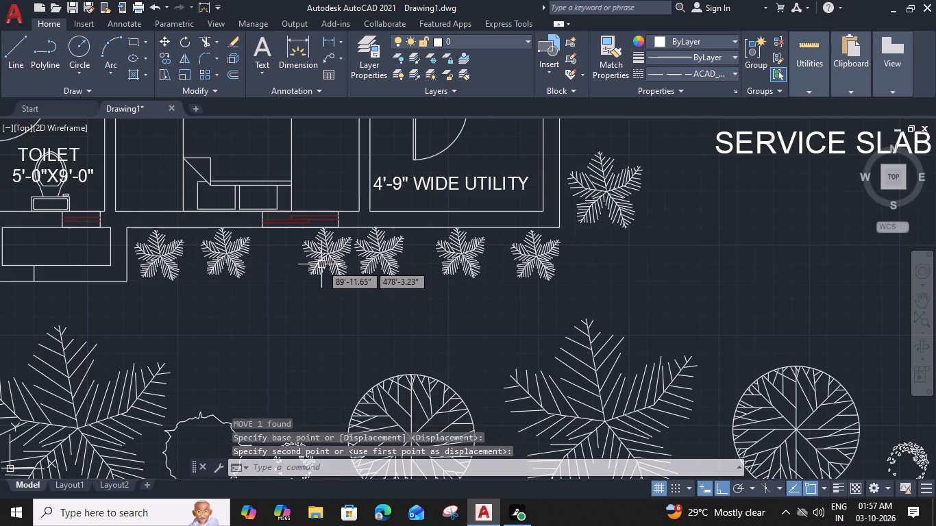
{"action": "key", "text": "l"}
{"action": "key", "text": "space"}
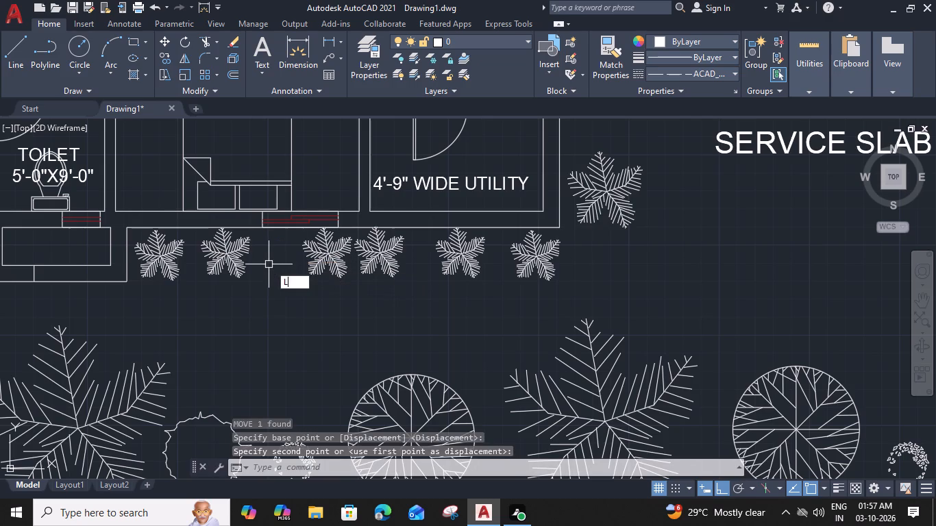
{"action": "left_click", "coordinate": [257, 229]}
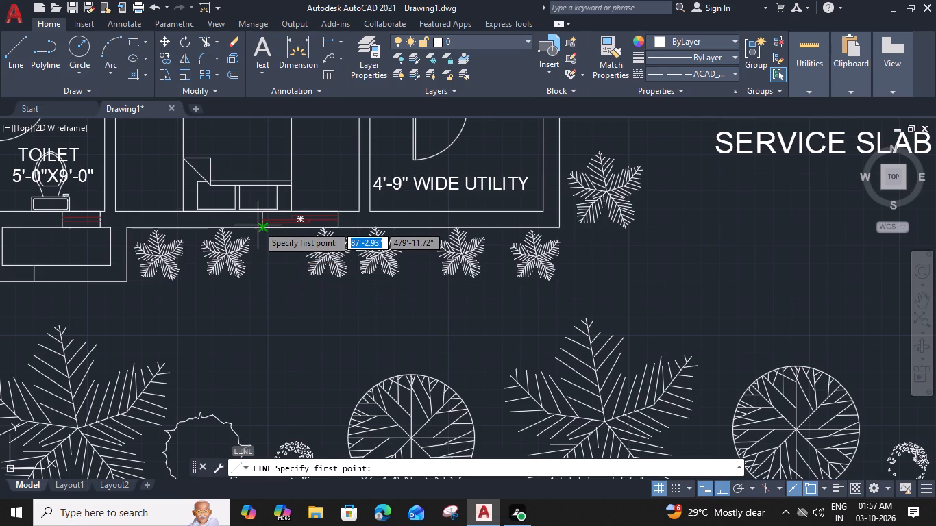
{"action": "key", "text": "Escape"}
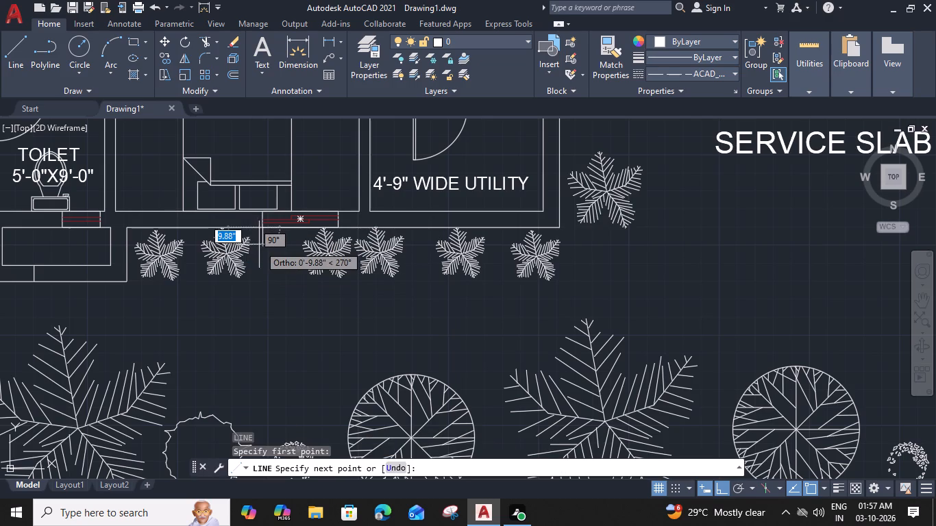
Draw a three-sided dashed projection 1' deep outside the 11'-3"X11'-0" BEDROOM window, extending slightly past both window ends.
{"action": "scroll", "coordinate": [256, 229], "scroll_direction": "up", "scroll_amount": 2}
{"action": "type", "text": "L"}
{"action": "key", "text": "space"}
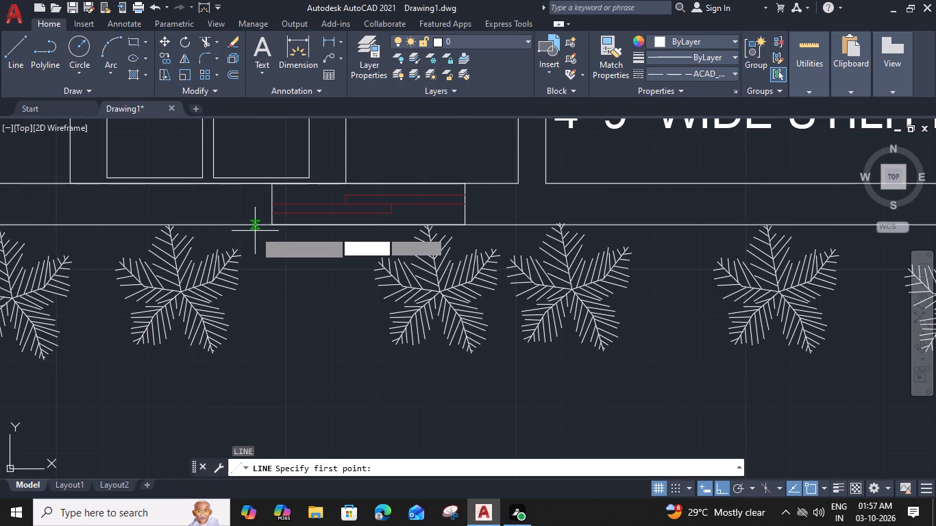
{"action": "left_click", "coordinate": [252, 225]}
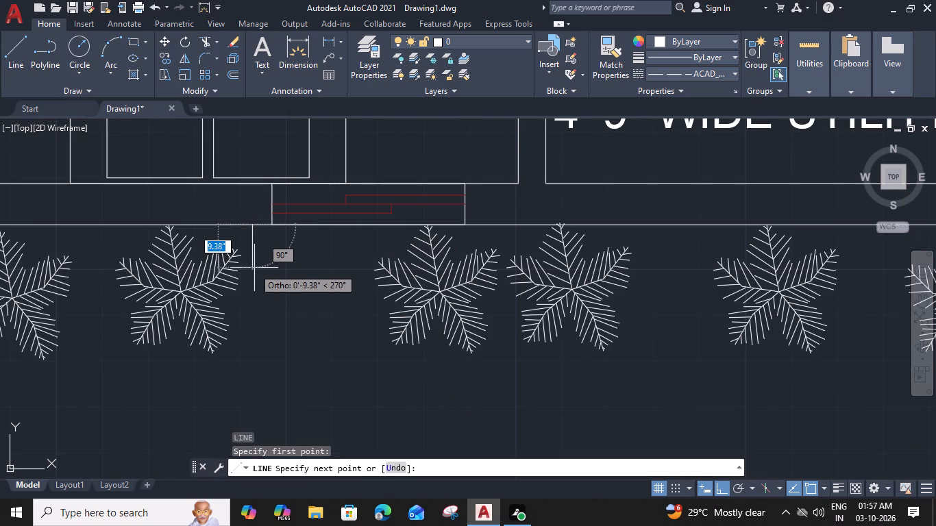
{"action": "key", "text": "1"}
{"action": "key", "text": "apostrophe"}
{"action": "key", "text": "Return"}
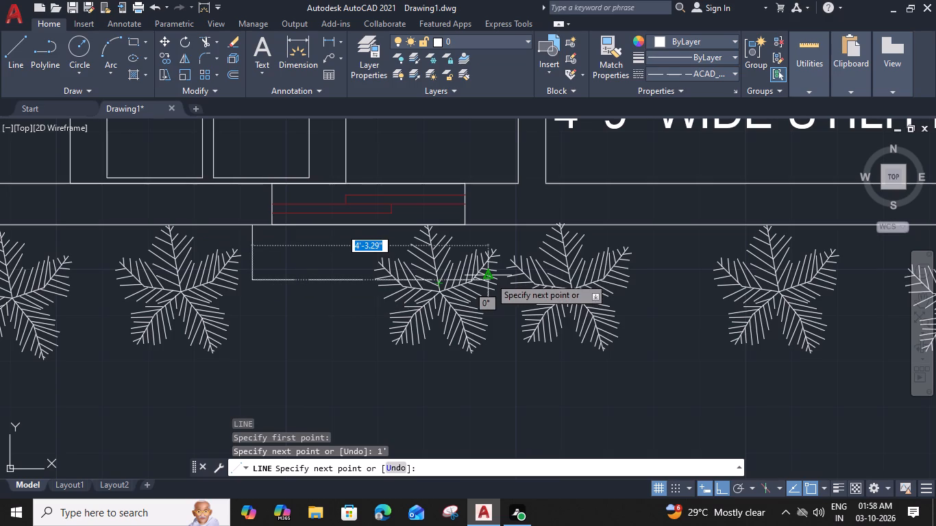
{"action": "scroll", "coordinate": [490, 277], "scroll_direction": "up", "scroll_amount": 2}
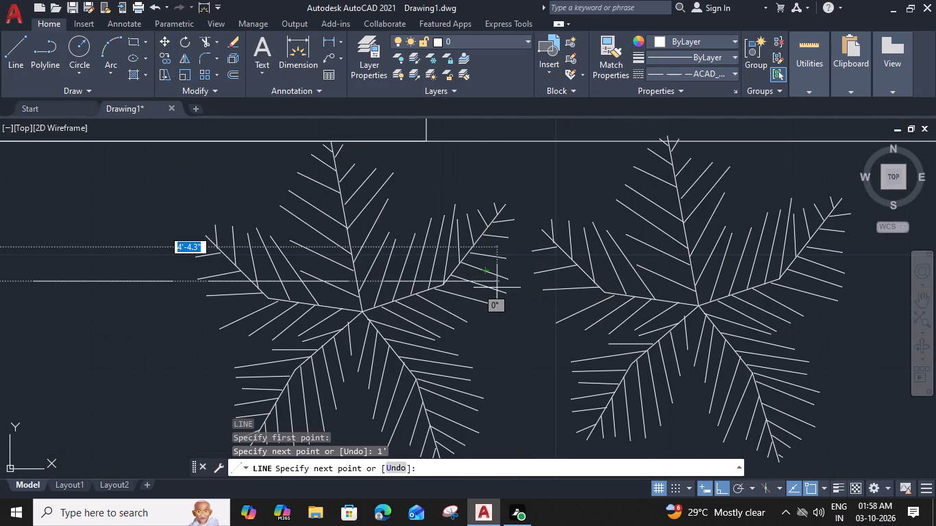
{"action": "left_click", "coordinate": [512, 286]}
{"action": "left_click", "coordinate": [512, 140]}
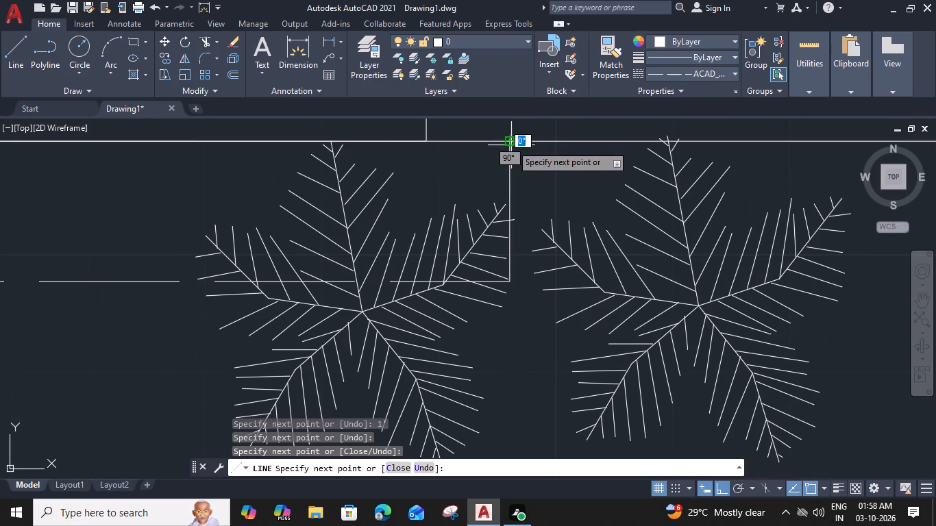
{"action": "key", "text": "Escape"}
{"action": "scroll", "coordinate": [262, 310], "scroll_direction": "down", "scroll_amount": 1}
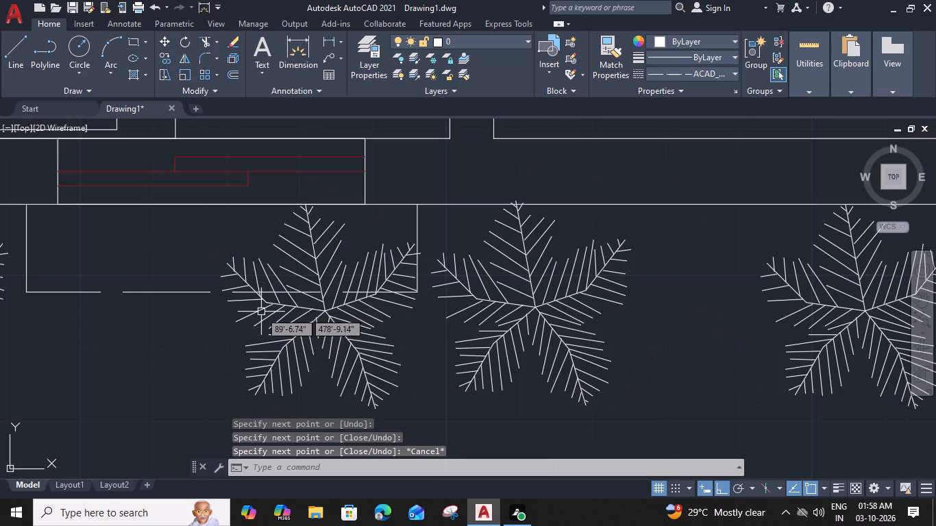
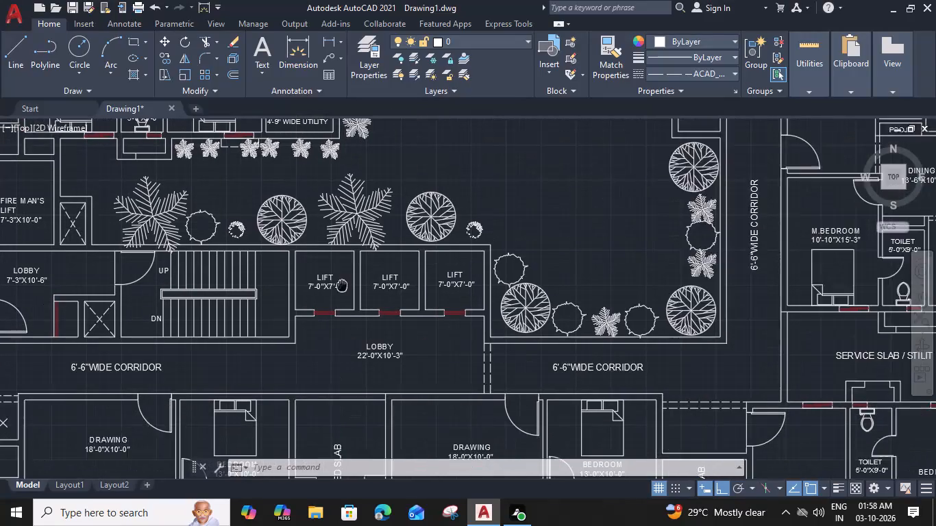
Draw a short line across the corridor-side wall at the top edge of the upper small unlabelled shaft.
{"action": "middle_click_drag", "start_coordinate": [510, 259], "coordinate": [510, 259]}
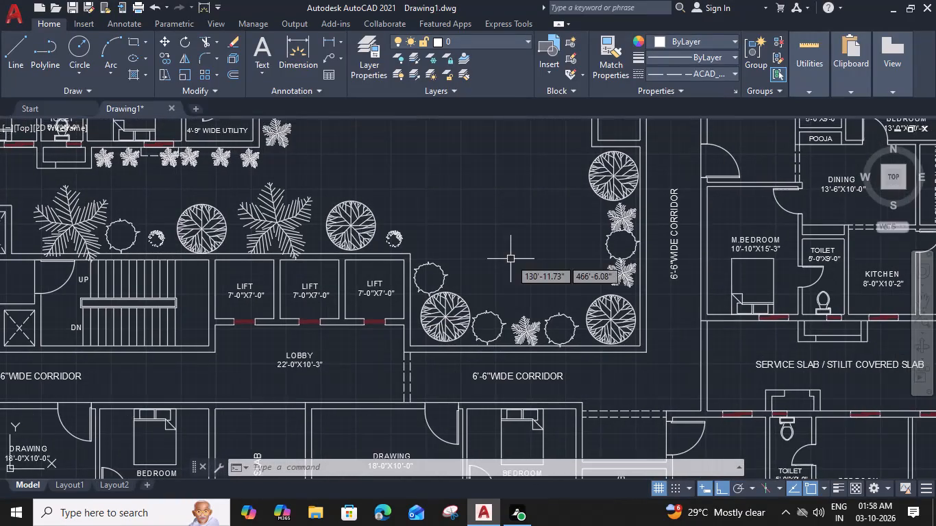
{"action": "middle_click_drag", "start_coordinate": [510, 259], "coordinate": [447, 310]}
{"action": "middle_click_drag", "start_coordinate": [456, 254], "coordinate": [413, 373]}
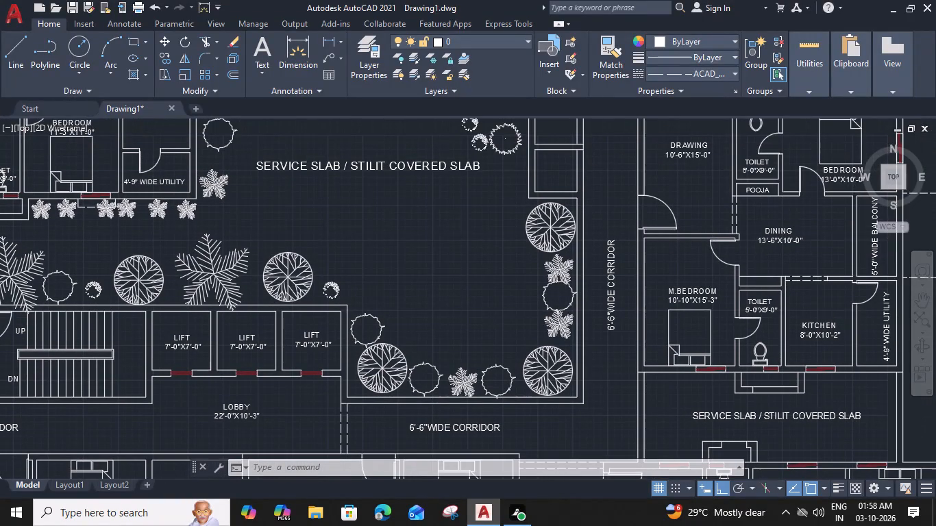
{"action": "scroll", "coordinate": [558, 238], "scroll_direction": "up", "scroll_amount": 3}
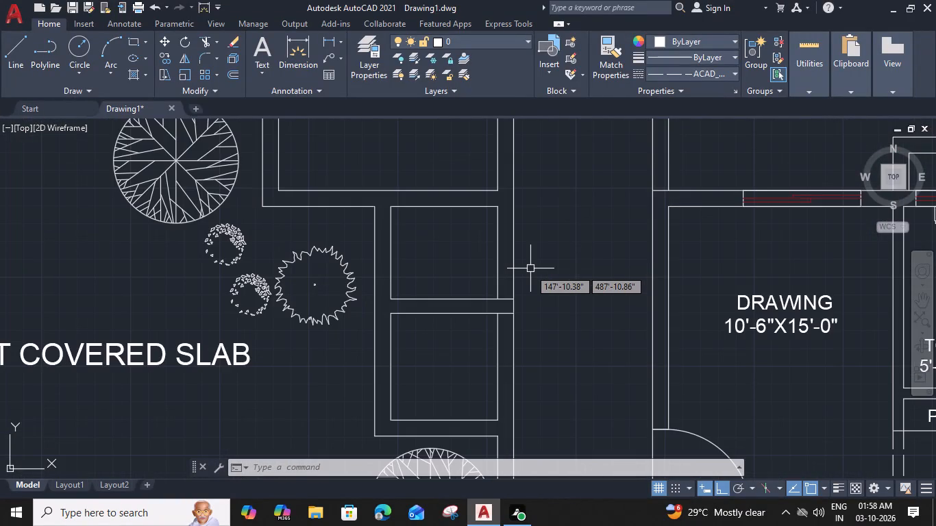
{"action": "type", "text": "L"}
{"action": "key", "text": "space"}
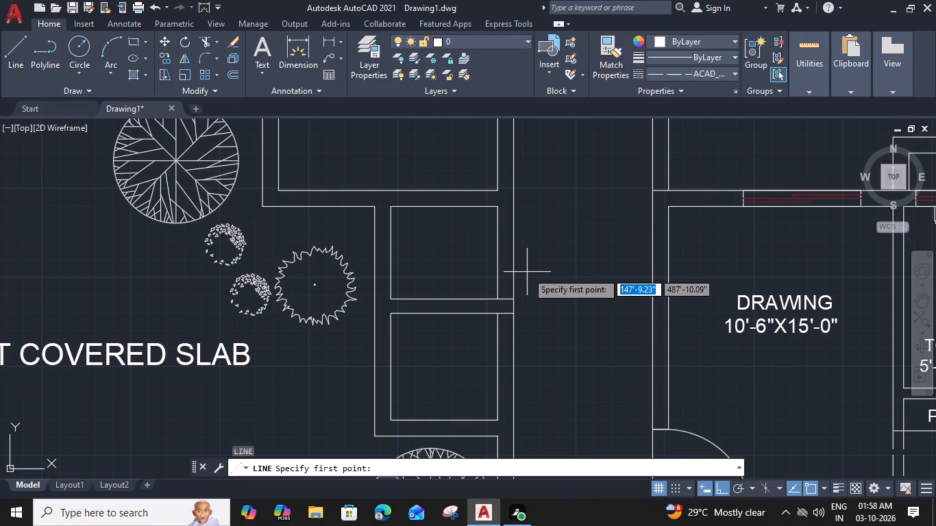
{"action": "key", "text": "Escape"}
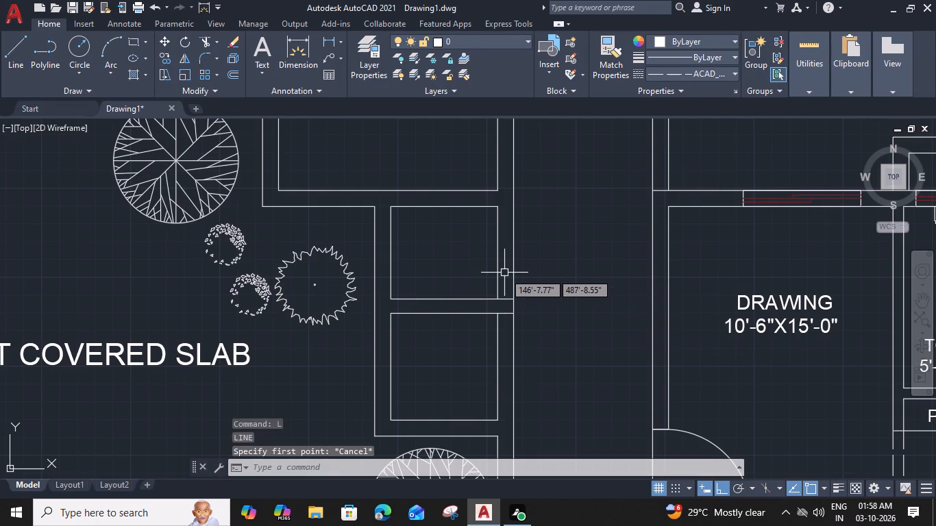
{"action": "key", "text": "l"}
{"action": "key", "text": "space"}
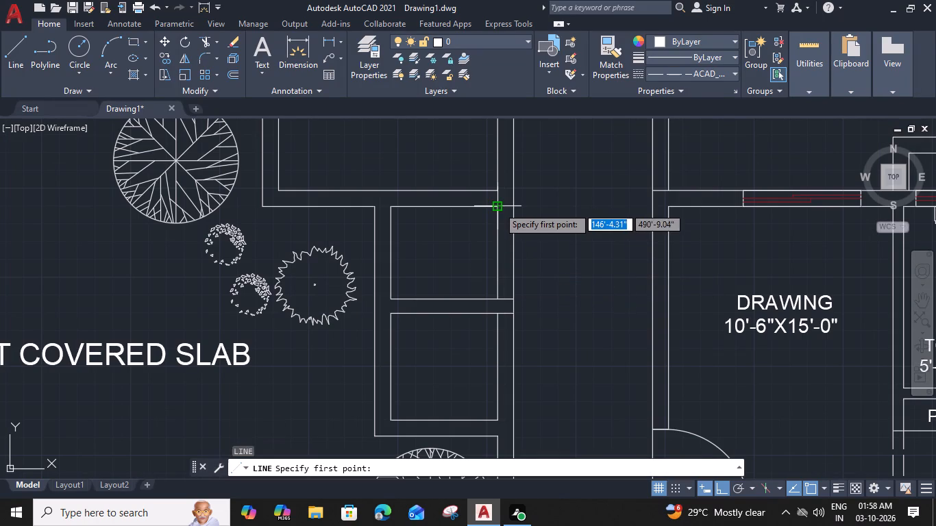
{"action": "left_click", "coordinate": [498, 207]}
{"action": "left_click", "coordinate": [510, 208]}
{"action": "key", "text": "Escape"}
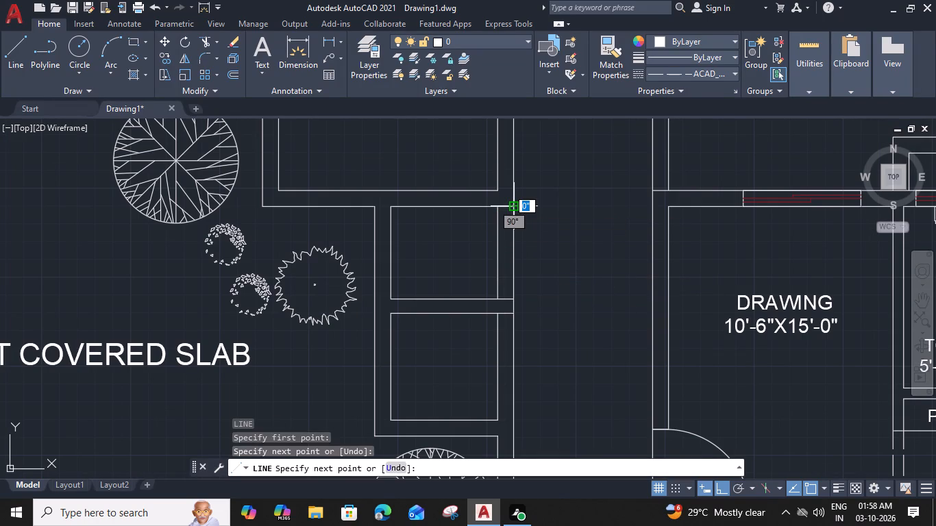
Draw a 4'-4" line along the middle of the corridor-side wall over the upper shaft's full inner height.
{"action": "type", "text": "L"}
{"action": "key", "text": "space"}
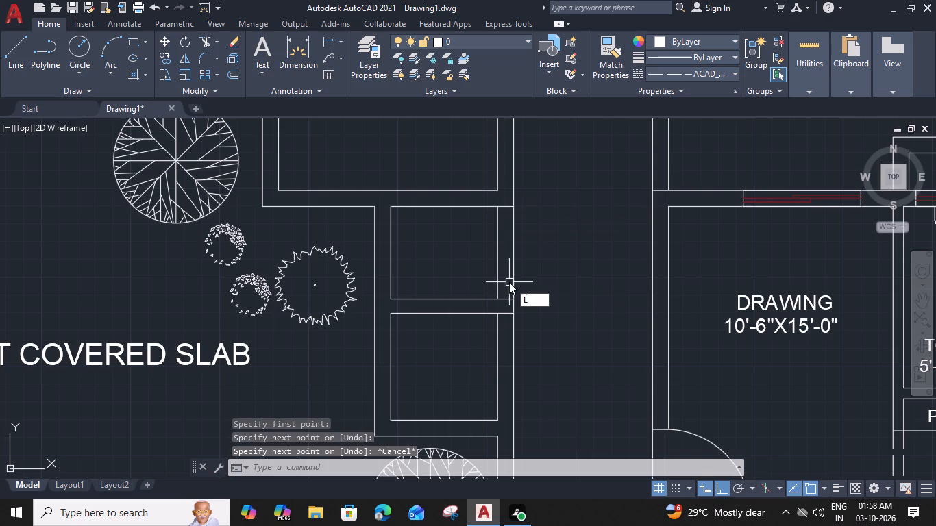
{"action": "left_click", "coordinate": [505, 299]}
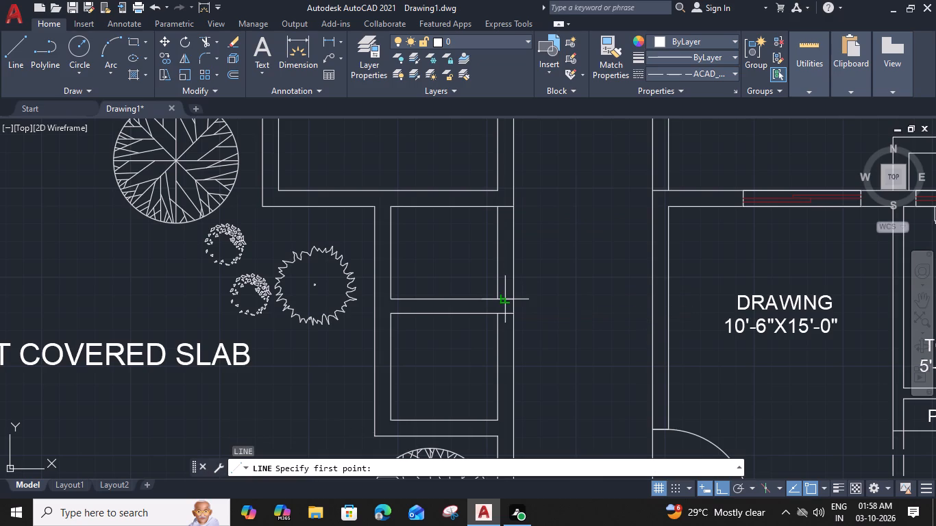
{"action": "left_click", "coordinate": [505, 206]}
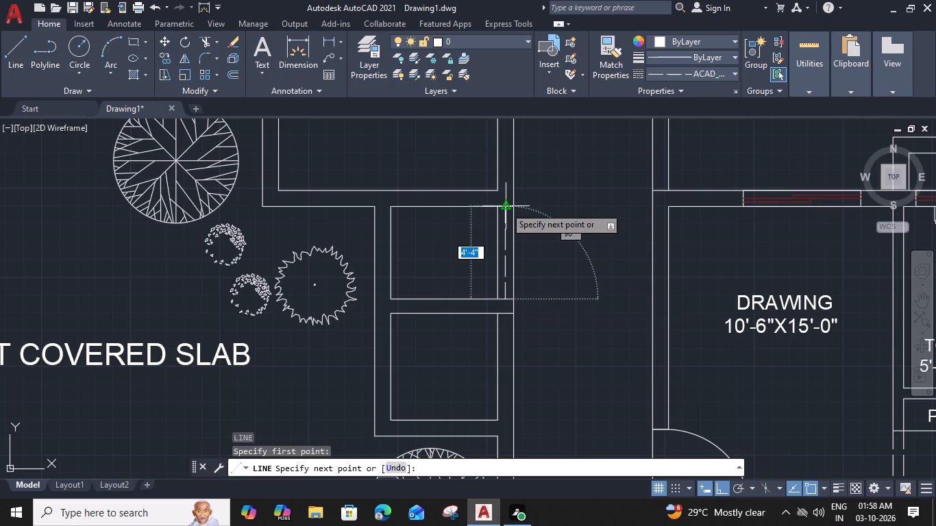
{"action": "key", "text": "Escape"}
Set the linetype of the line in the middle of the upper shaft's wall to ByLayer.
{"action": "left_click", "coordinate": [507, 219]}
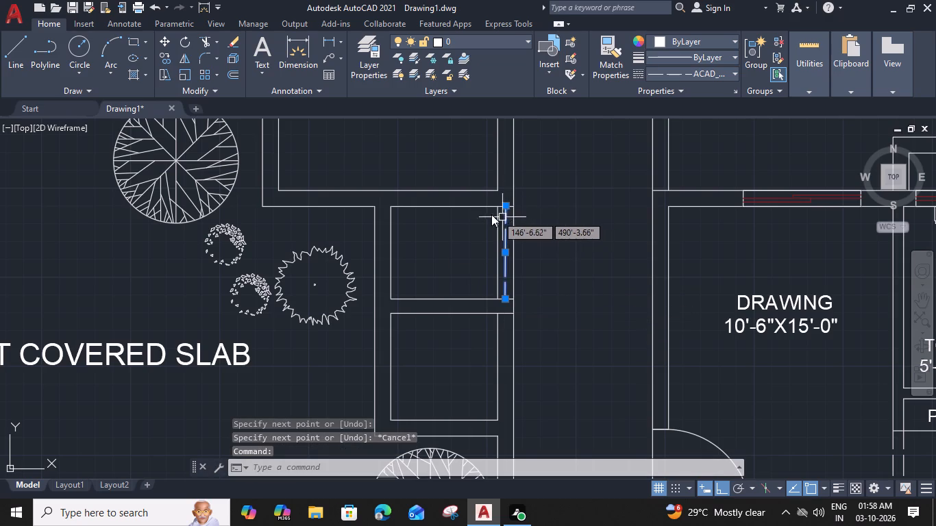
{"action": "left_click", "coordinate": [688, 71]}
{"action": "left_click", "coordinate": [694, 92]}
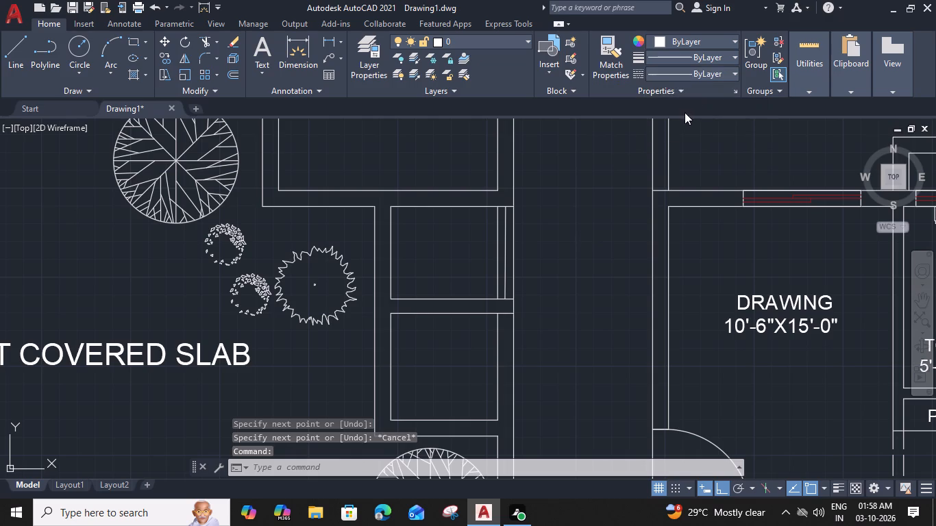
{"action": "left_click", "coordinate": [691, 77]}
{"action": "left_click", "coordinate": [692, 99]}
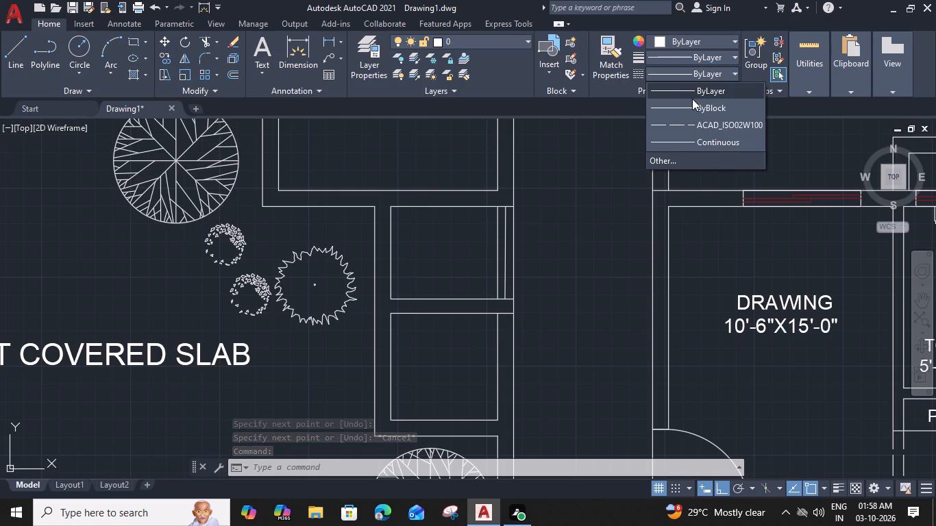
{"action": "key", "text": "Escape"}
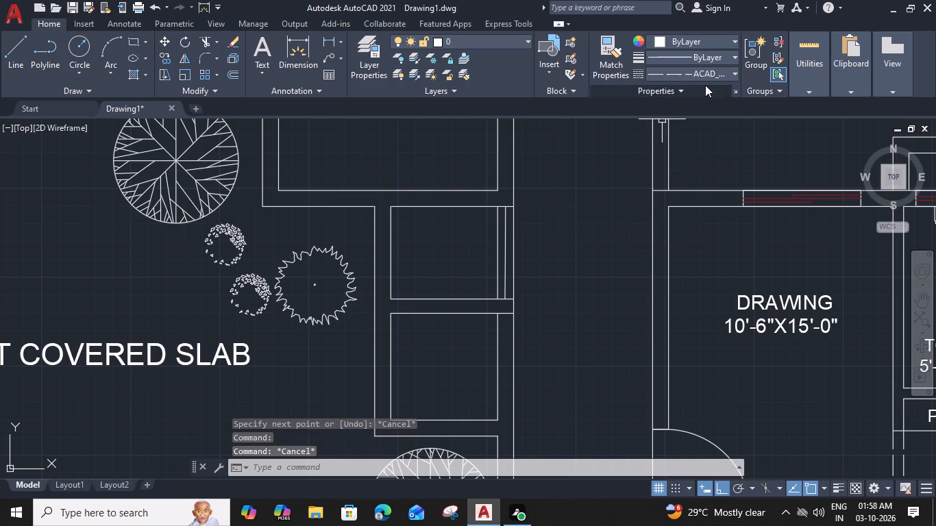
Set the current linetype for new objects to ByLayer.
{"action": "left_click", "coordinate": [709, 75]}
{"action": "left_click", "coordinate": [706, 90]}
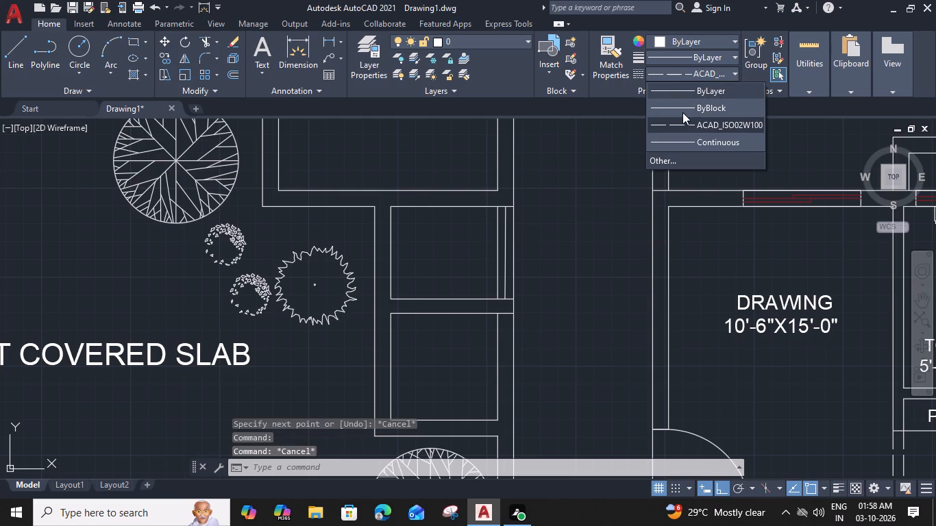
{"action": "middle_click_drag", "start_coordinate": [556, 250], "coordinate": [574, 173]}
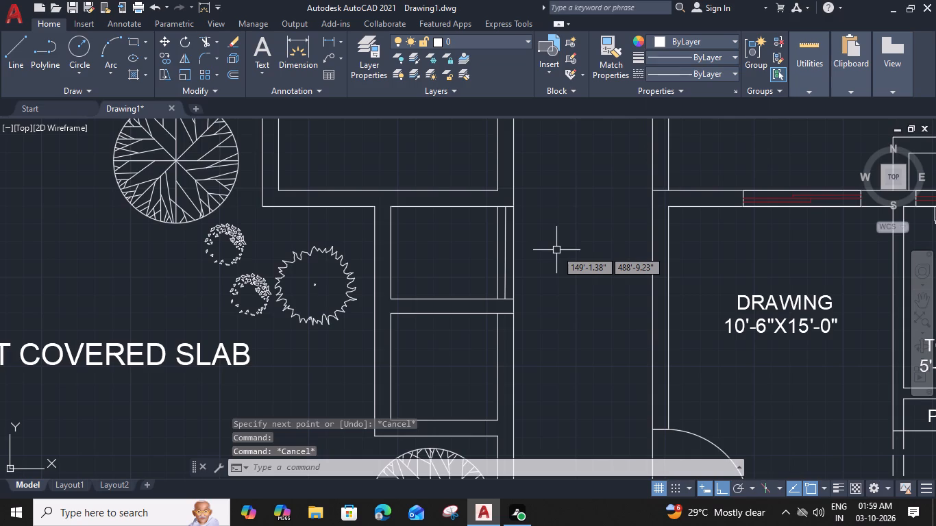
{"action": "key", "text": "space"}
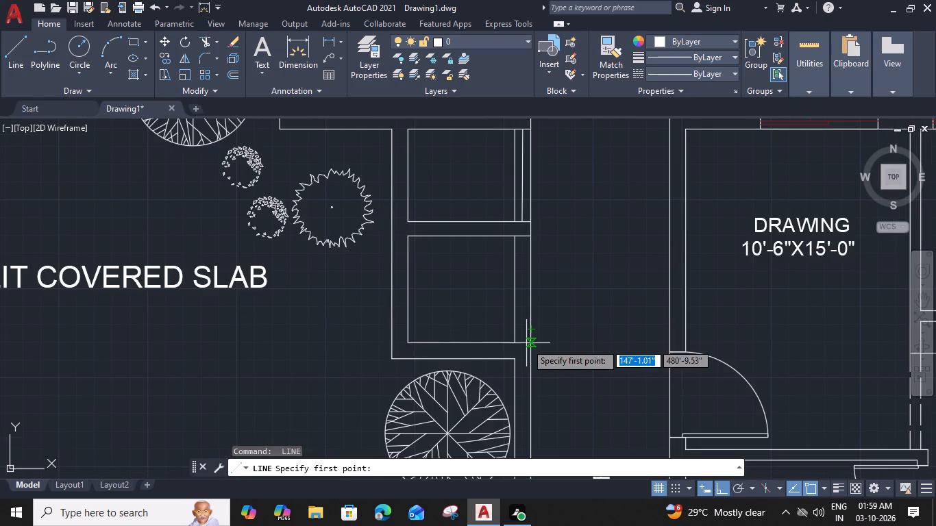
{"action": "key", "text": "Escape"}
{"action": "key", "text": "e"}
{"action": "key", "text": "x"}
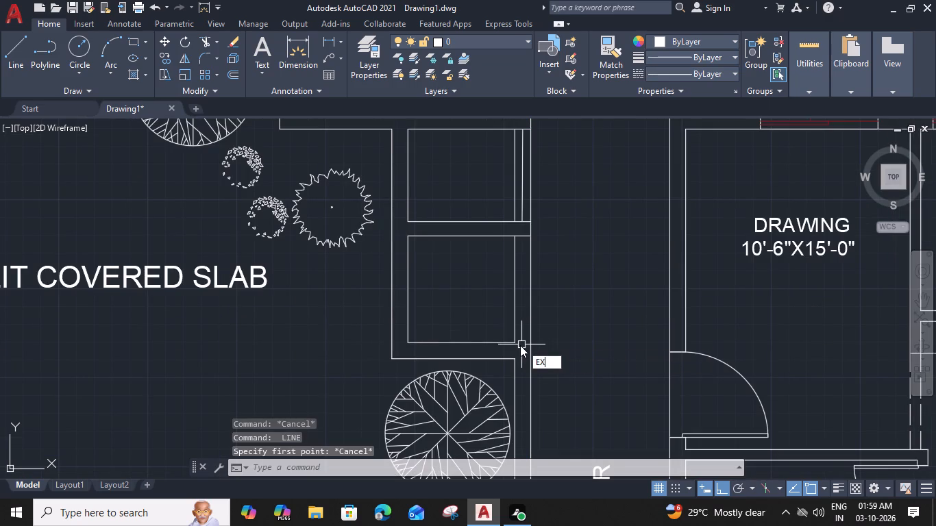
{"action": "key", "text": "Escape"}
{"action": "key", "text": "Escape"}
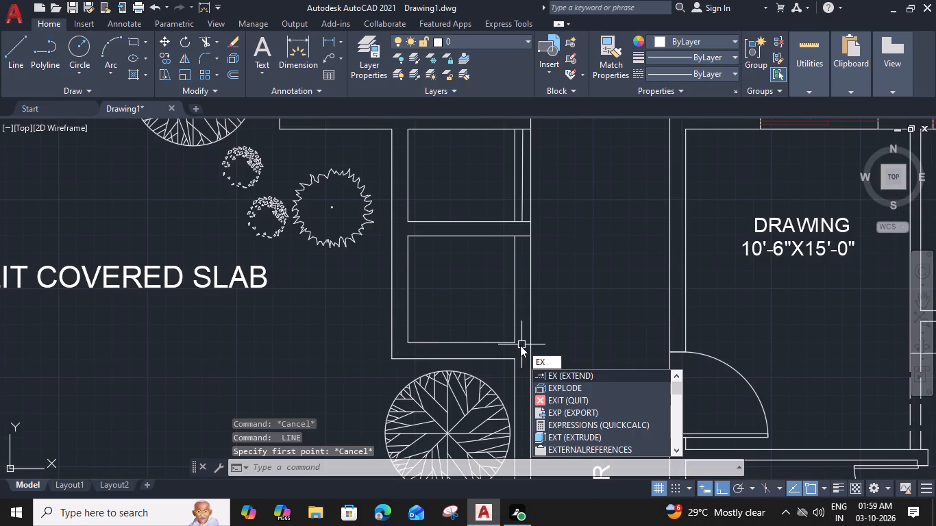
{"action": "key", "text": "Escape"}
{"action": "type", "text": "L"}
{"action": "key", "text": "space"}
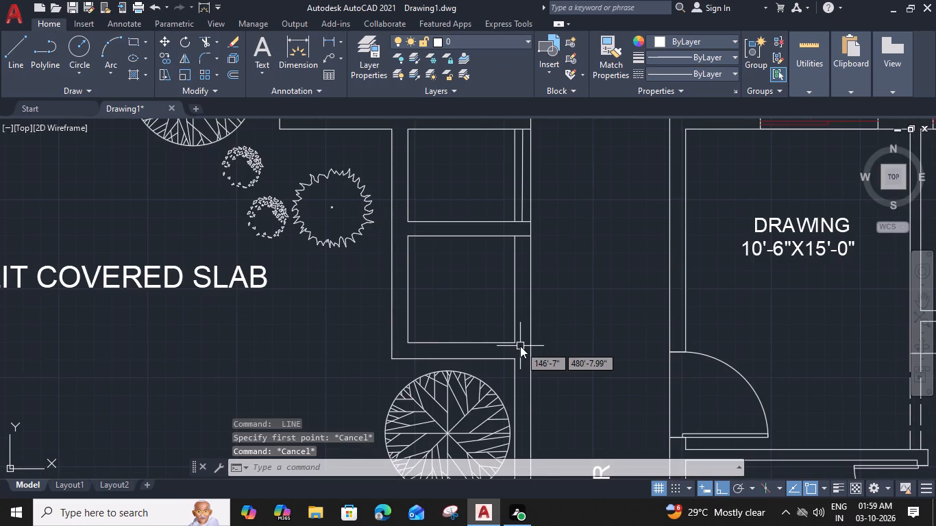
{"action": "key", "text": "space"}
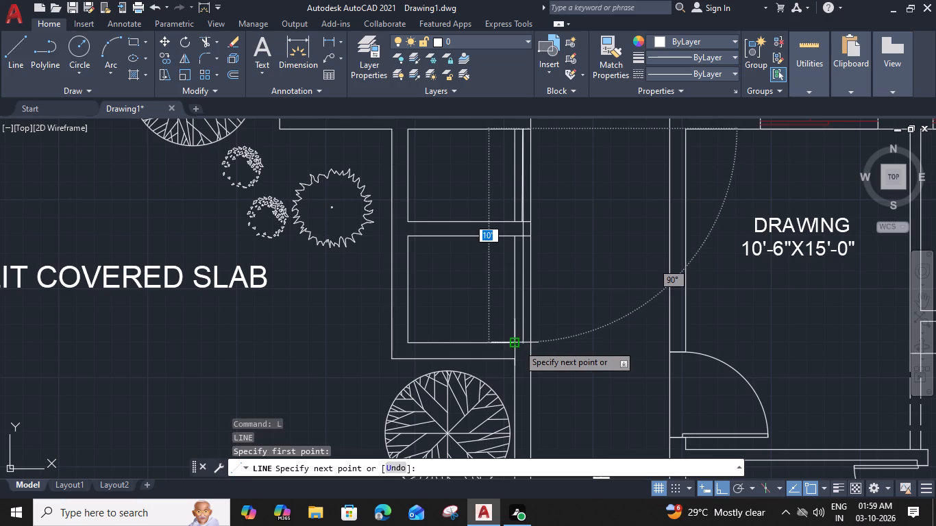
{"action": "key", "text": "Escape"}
Draw a short line across the corridor-side wall at the bottom edge of the lower small shaft.
{"action": "key", "text": "l"}
{"action": "key", "text": "space"}
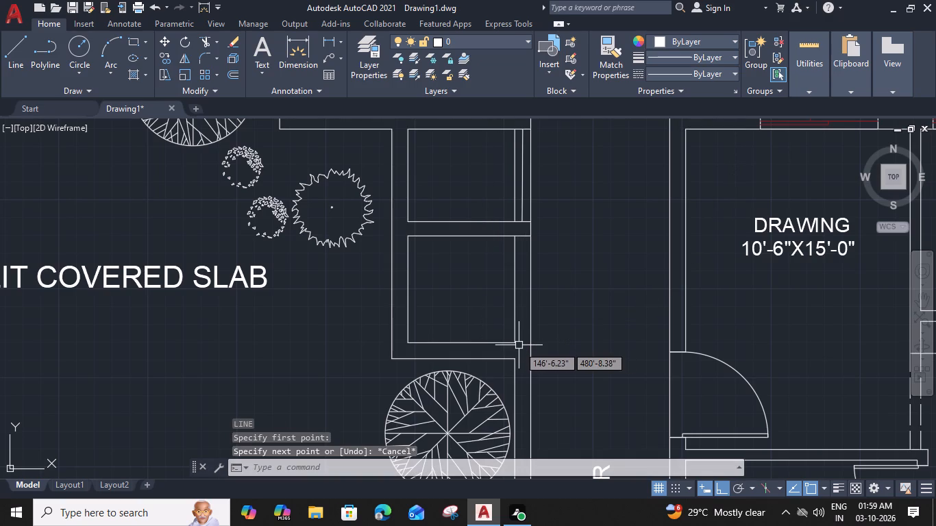
{"action": "left_click", "coordinate": [515, 345]}
{"action": "left_click", "coordinate": [531, 344]}
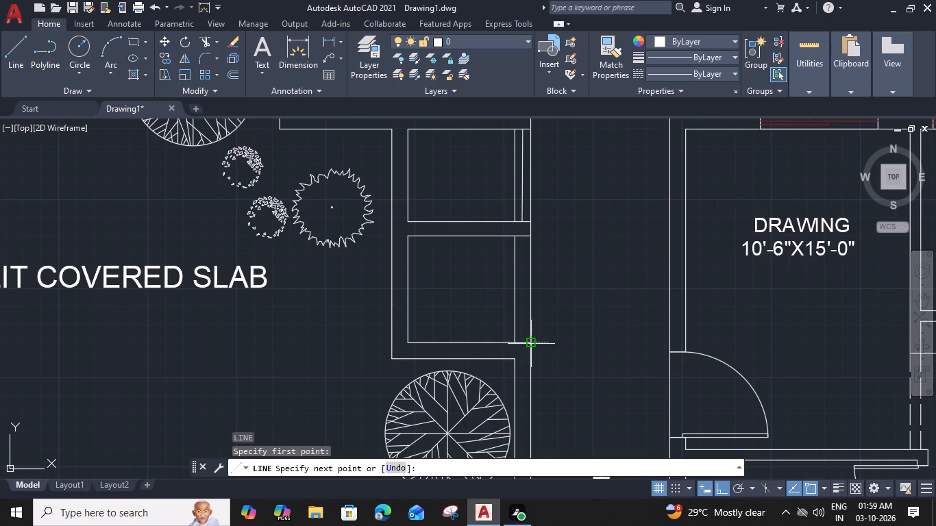
{"action": "key", "text": "Escape"}
Draw a 5' line along the middle of the corridor-side wall over the lower shaft's full inner height.
{"action": "key", "text": "l"}
{"action": "key", "text": "space"}
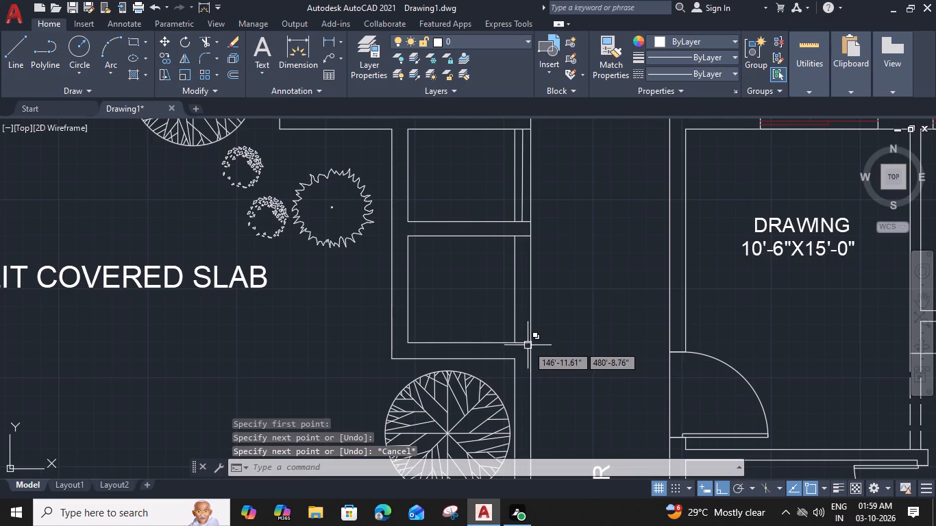
{"action": "left_click", "coordinate": [519, 341]}
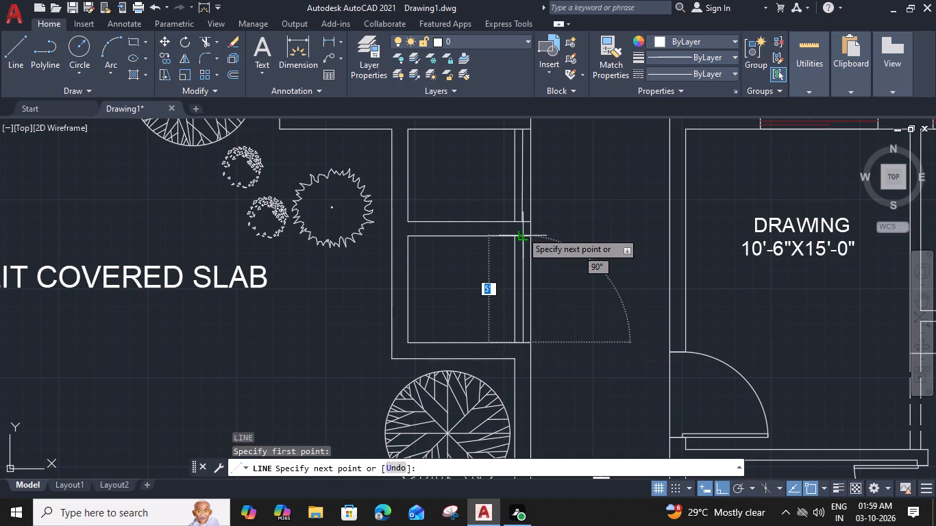
{"action": "left_click", "coordinate": [521, 231]}
{"action": "key", "text": "Escape"}
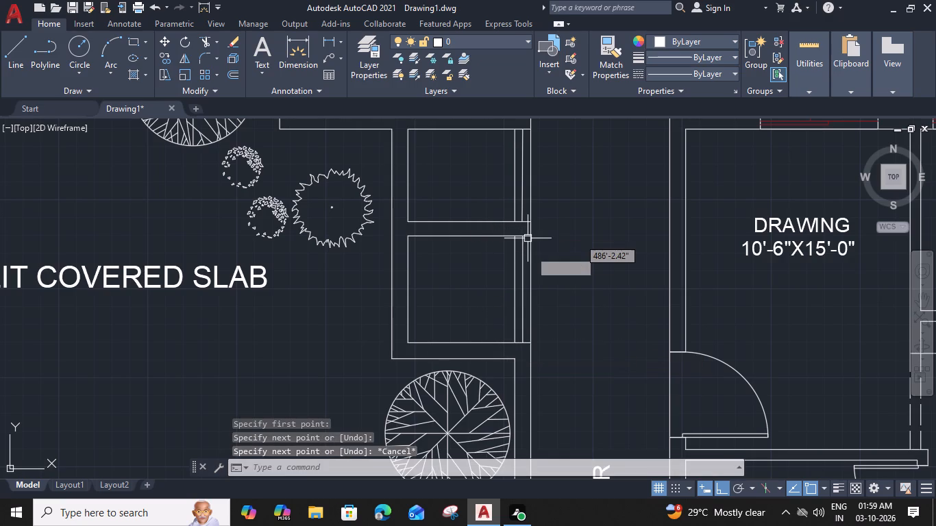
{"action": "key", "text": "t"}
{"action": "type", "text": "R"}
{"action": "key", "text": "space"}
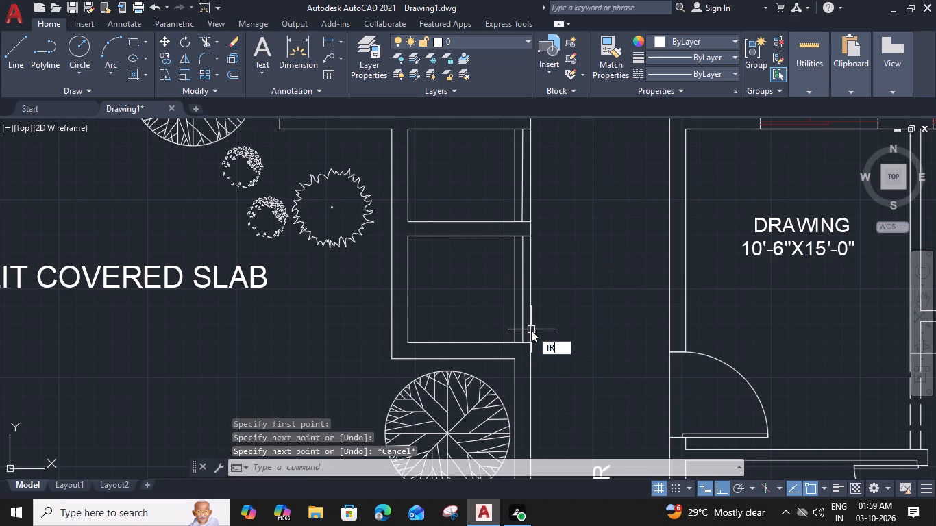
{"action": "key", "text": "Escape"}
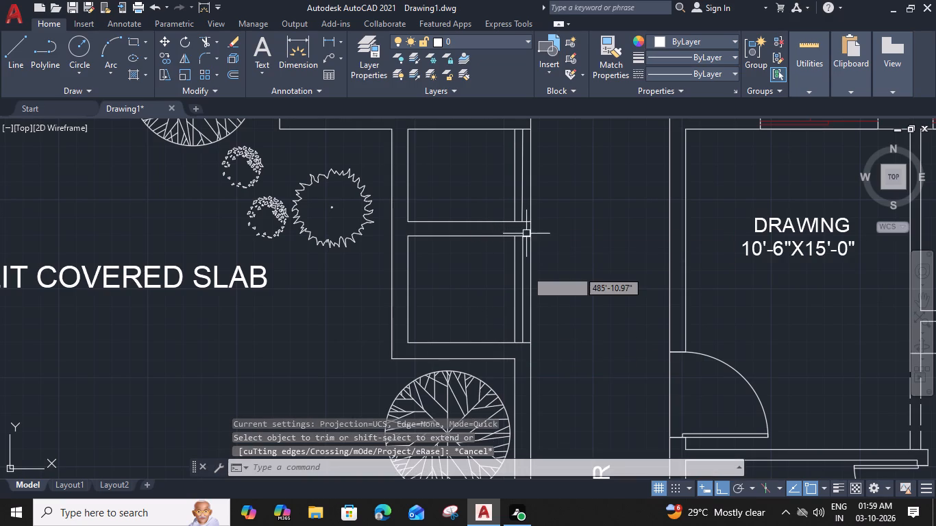
Offset the middle line in the lower shaft's corridor-side wall 2" to both sides.
{"action": "left_click", "coordinate": [523, 283]}
{"action": "key", "text": "o"}
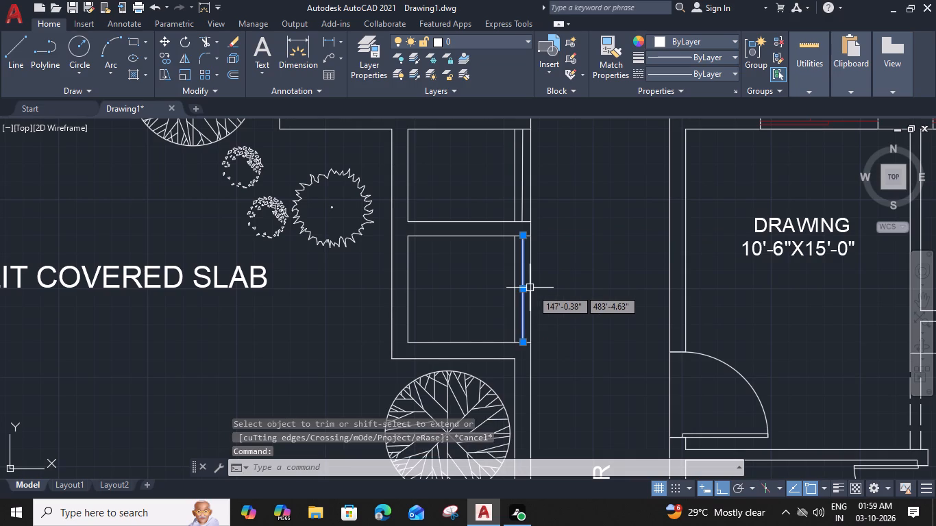
{"action": "key", "text": "space"}
{"action": "type", "text": "2"}
{"action": "key", "text": "shift+quotedbl"}
{"action": "key", "text": "Return"}
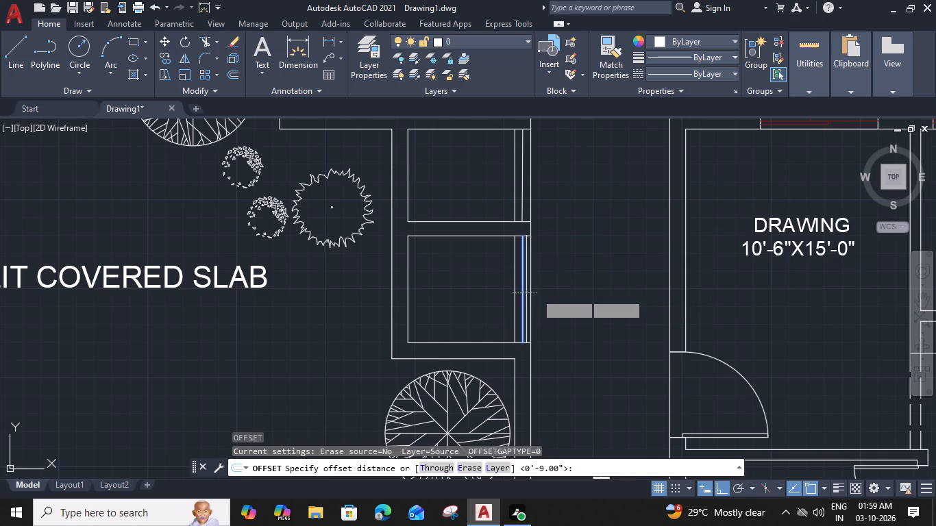
{"action": "left_click", "coordinate": [543, 295]}
{"action": "scroll", "coordinate": [525, 251], "scroll_direction": "up", "scroll_amount": 1}
{"action": "left_click", "coordinate": [524, 245]}
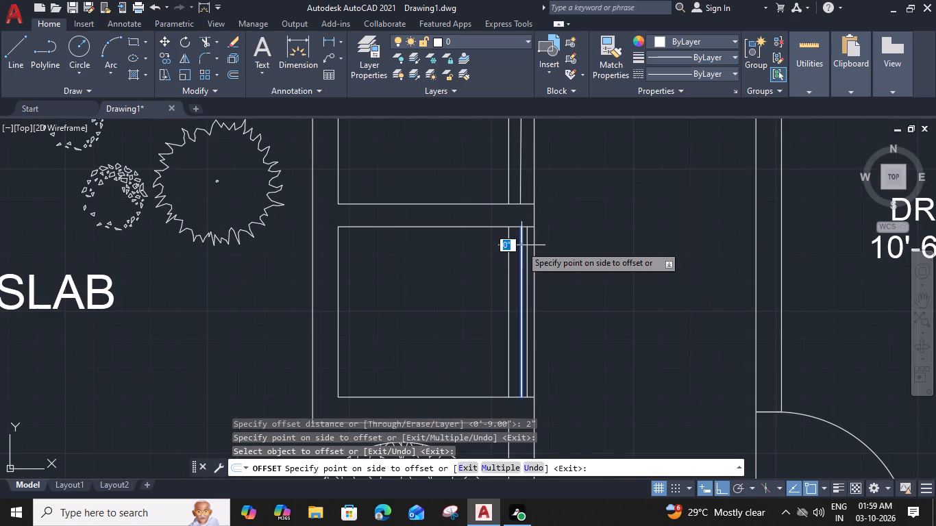
{"action": "left_click", "coordinate": [508, 245]}
Offset the middle line in the upper shaft's corridor-side wall 2" to both sides.
{"action": "middle_click_drag", "start_coordinate": [511, 231], "coordinate": [514, 286]}
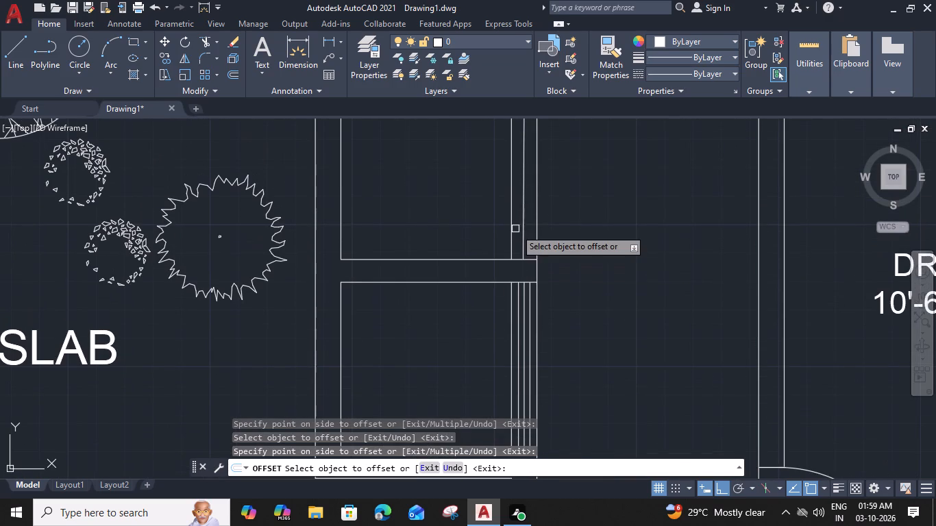
{"action": "left_click", "coordinate": [524, 228]}
{"action": "left_click", "coordinate": [558, 229]}
{"action": "left_click", "coordinate": [521, 229]}
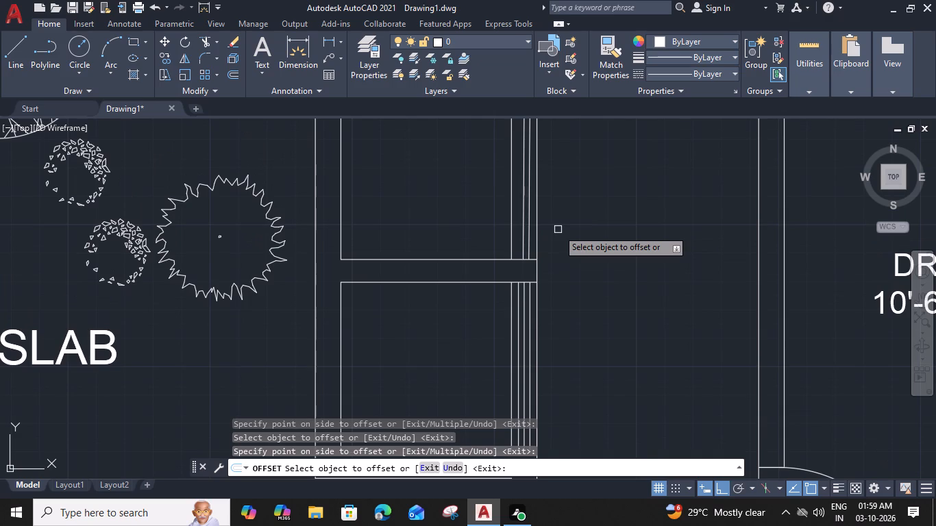
{"action": "left_click", "coordinate": [506, 231]}
{"action": "key", "text": "Escape"}
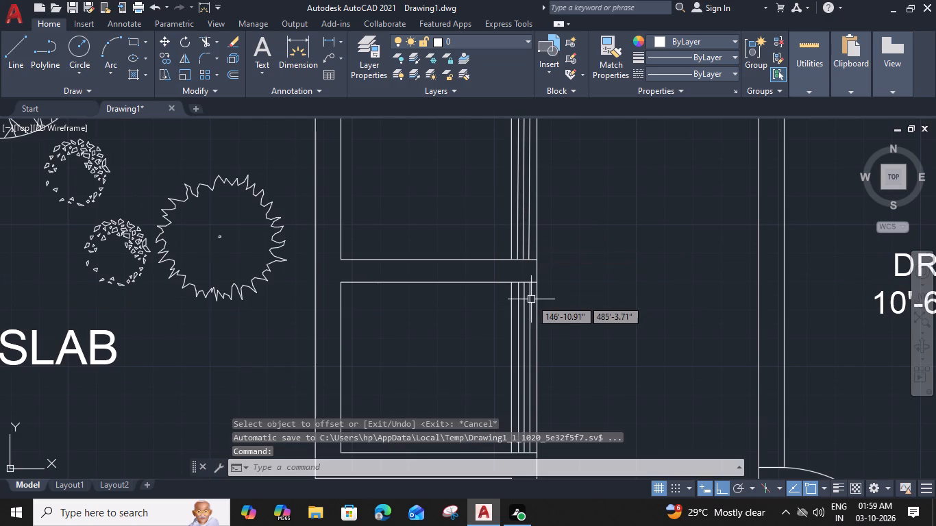
{"action": "middle_click_drag", "start_coordinate": [535, 298], "coordinate": [535, 274]}
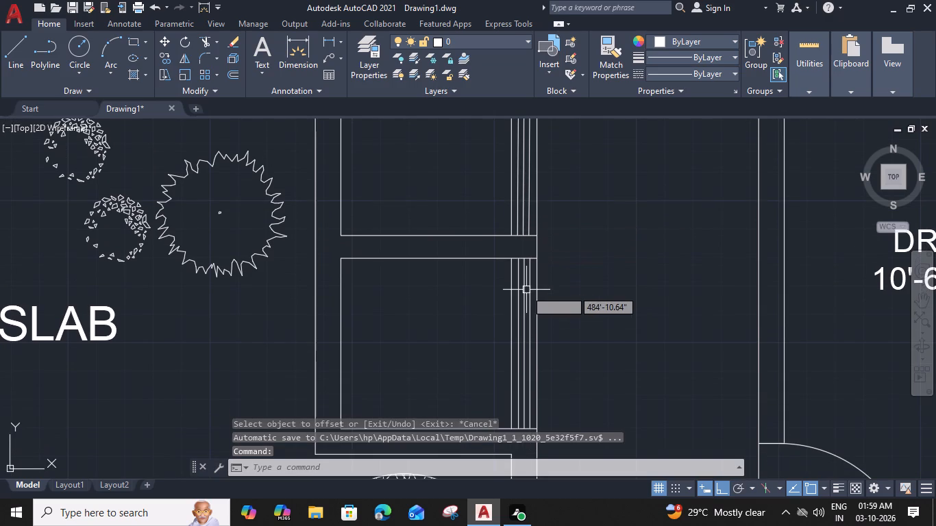
Erase the inner face line of the corridor-side wall in both the lower and upper small shafts.
{"action": "left_click", "coordinate": [510, 284]}
{"action": "key", "text": "Delete"}
{"action": "left_click", "coordinate": [511, 220]}
{"action": "key", "text": "Delete"}
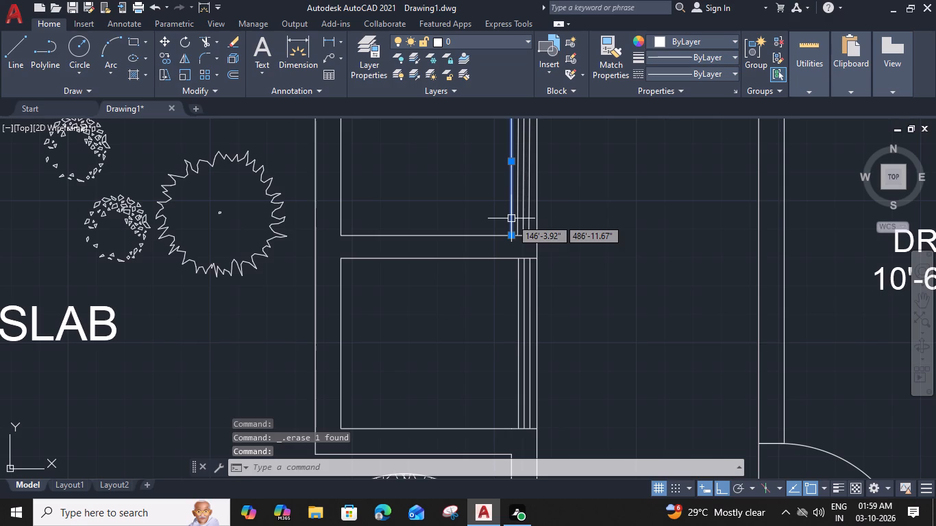
Erase the 2" offset line on the inner side of the middle line in both shafts' corridor-side walls.
{"action": "scroll", "coordinate": [528, 281], "scroll_direction": "up", "scroll_amount": 1}
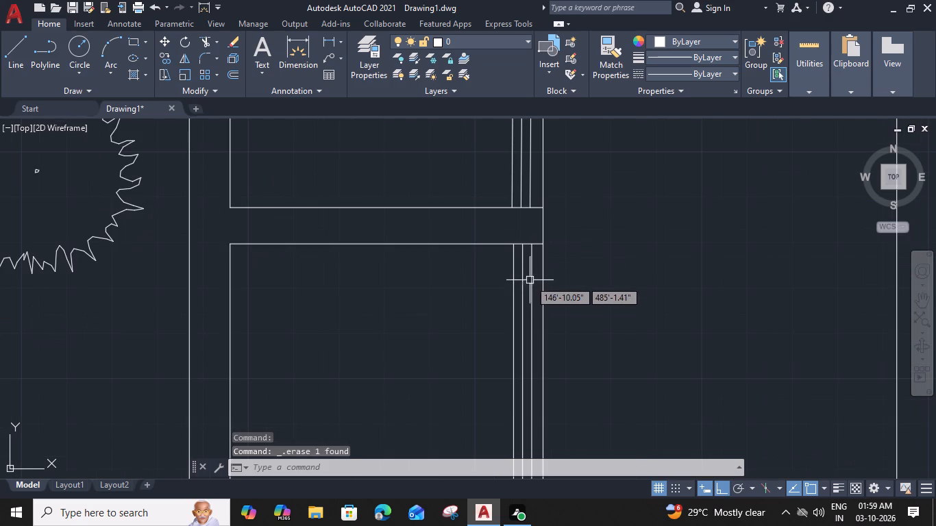
{"action": "left_click", "coordinate": [524, 270]}
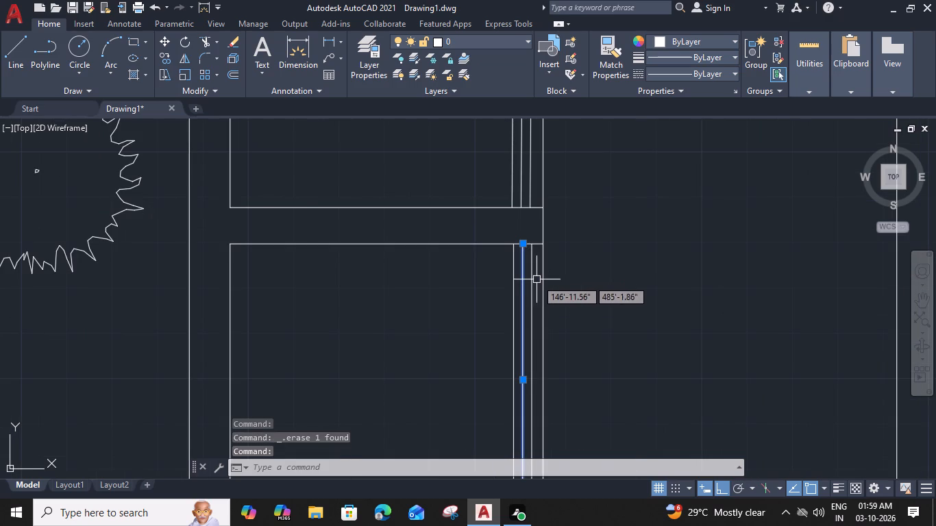
{"action": "key", "text": "Escape"}
{"action": "left_click", "coordinate": [512, 273]}
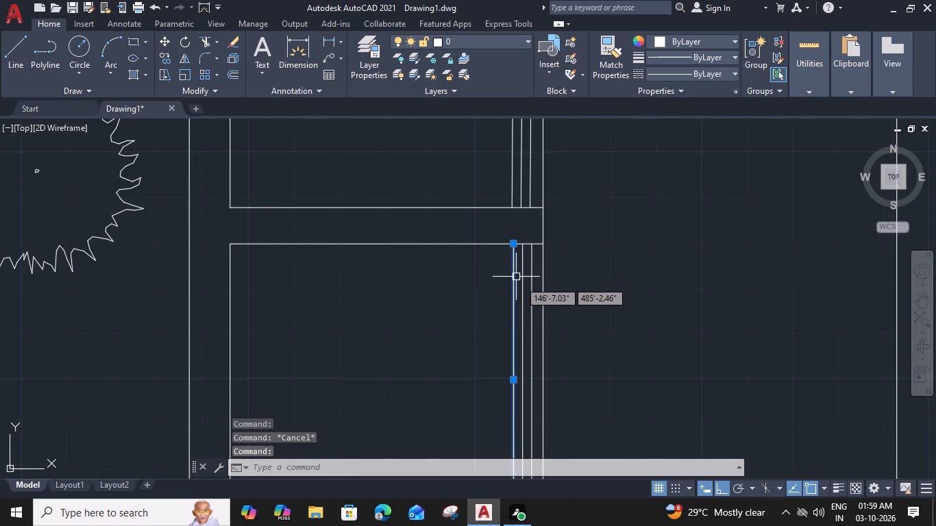
{"action": "key", "text": "Delete"}
{"action": "left_click", "coordinate": [511, 193]}
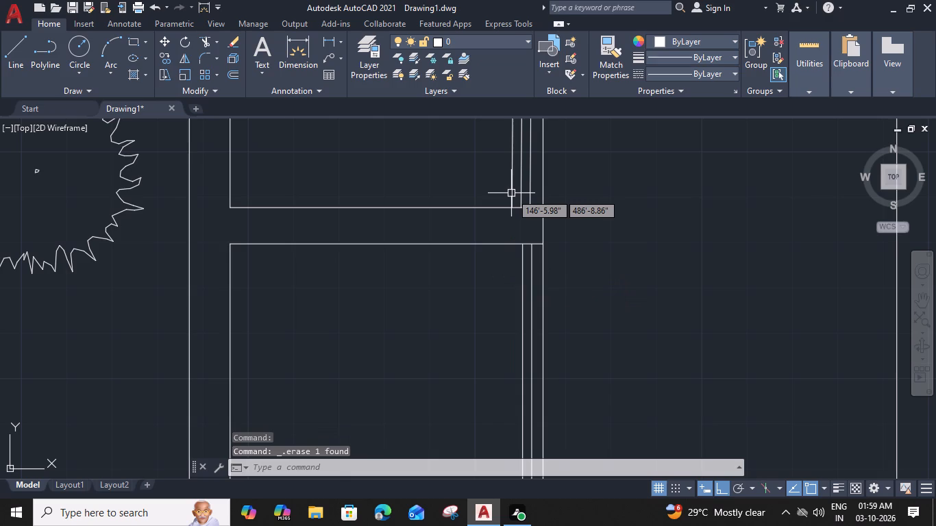
{"action": "key", "text": "Delete"}
Colour the remaining middle line and its outer offset in both shafts' corridor-side walls dark red (153,27,30).
{"action": "left_click", "coordinate": [537, 266]}
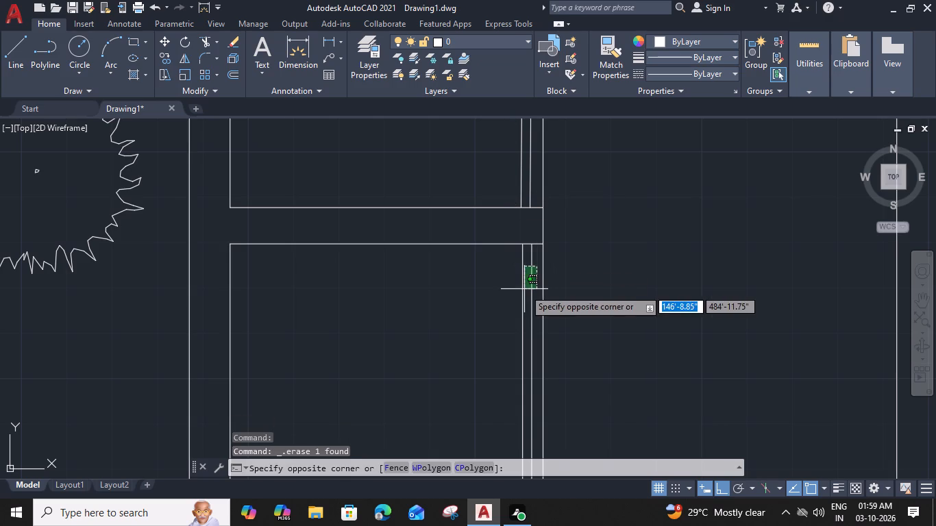
{"action": "left_click", "coordinate": [524, 289]}
{"action": "left_click", "coordinate": [540, 281]}
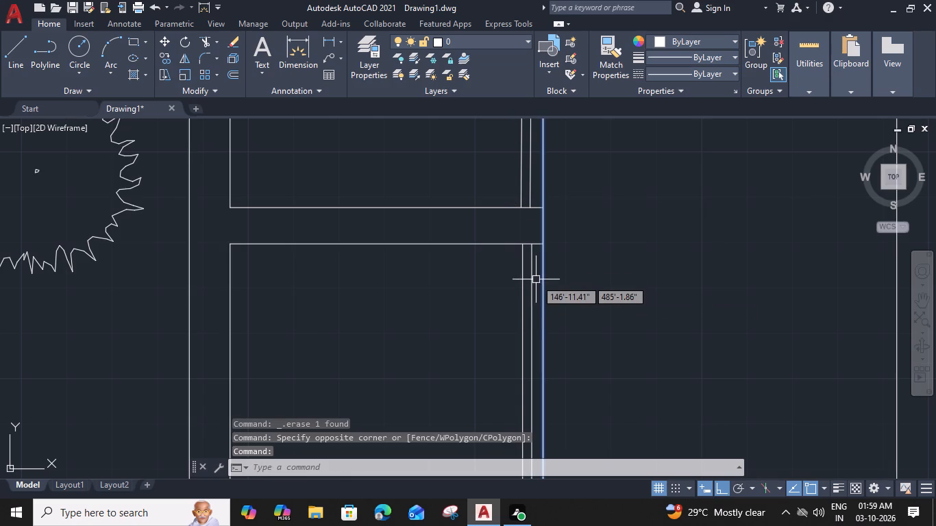
{"action": "left_click", "coordinate": [536, 279]}
{"action": "left_click", "coordinate": [514, 292]}
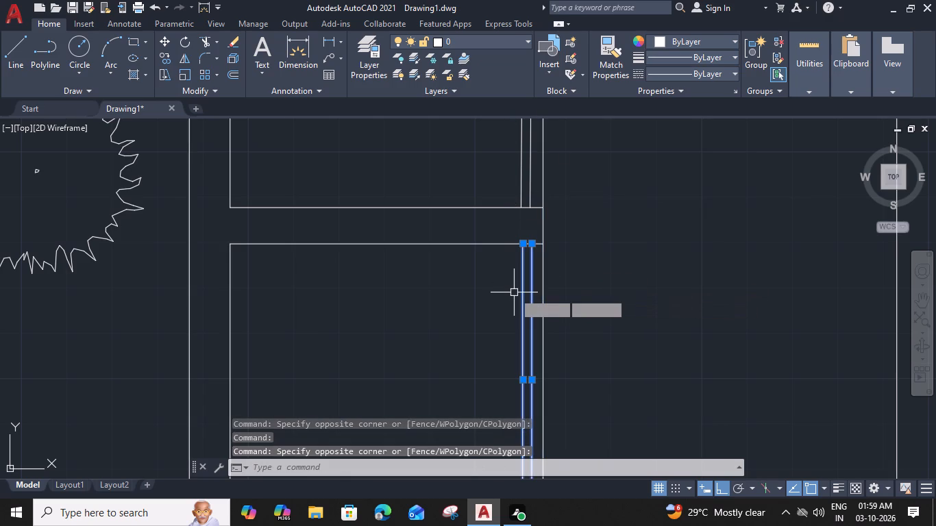
{"action": "left_click", "coordinate": [673, 40]}
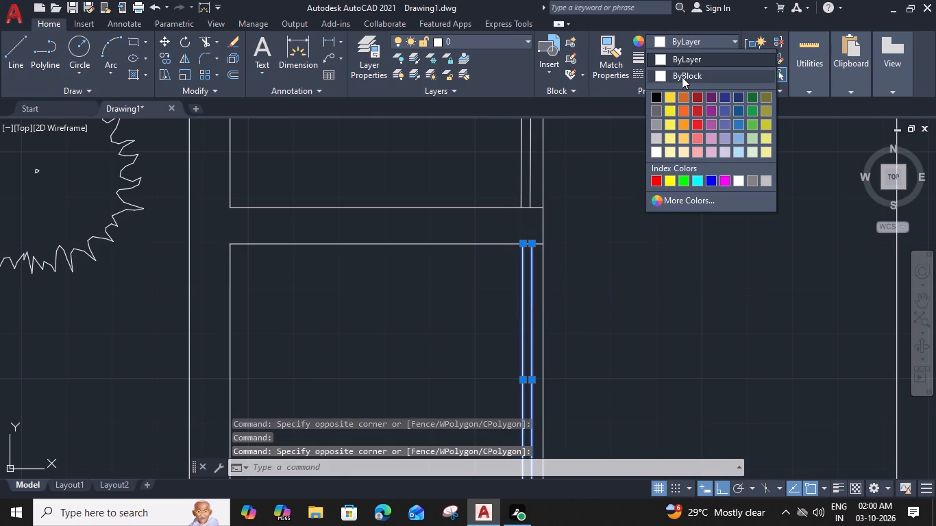
{"action": "left_click", "coordinate": [695, 97]}
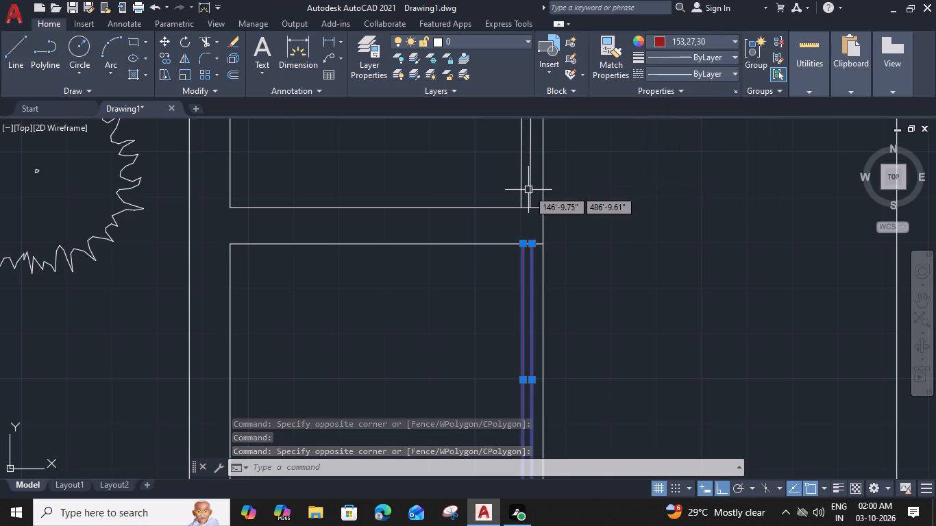
{"action": "left_click", "coordinate": [534, 184]}
{"action": "left_click", "coordinate": [517, 188]}
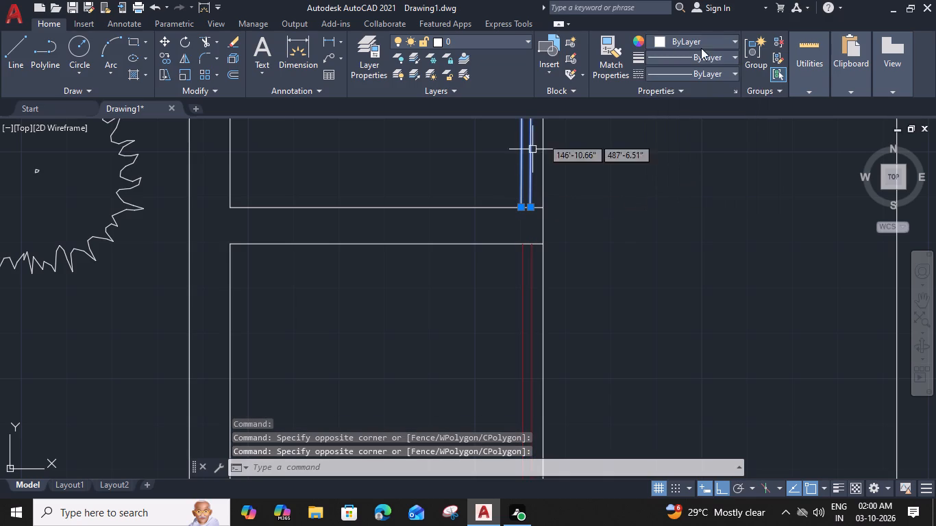
{"action": "left_click", "coordinate": [707, 42]}
{"action": "left_click", "coordinate": [700, 94]}
{"action": "scroll", "coordinate": [639, 182], "scroll_direction": "down", "scroll_amount": 2}
{"action": "left_click", "coordinate": [637, 197]}
{"action": "left_click", "coordinate": [655, 240]}
With linetype ACAD_ISO02W100, draw a three-sided outline projecting 1' outside the 11'-1"X16'-9" drawing room's window on the service slab side.
{"action": "scroll", "coordinate": [654, 236], "scroll_direction": "down", "scroll_amount": 2}
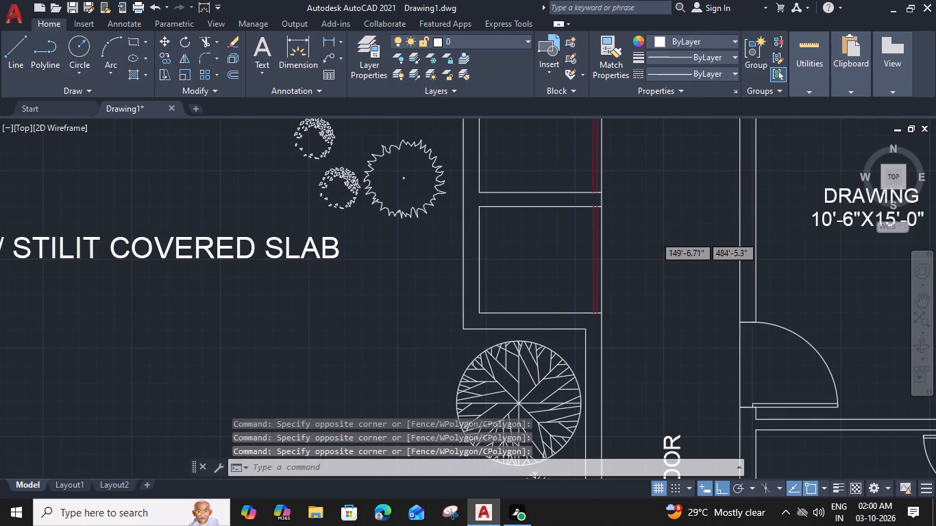
{"action": "middle_click_drag", "start_coordinate": [654, 234], "coordinate": [615, 99]}
{"action": "middle_click_drag", "start_coordinate": [554, 238], "coordinate": [543, 151]}
{"action": "scroll", "coordinate": [537, 207], "scroll_direction": "down", "scroll_amount": 1}
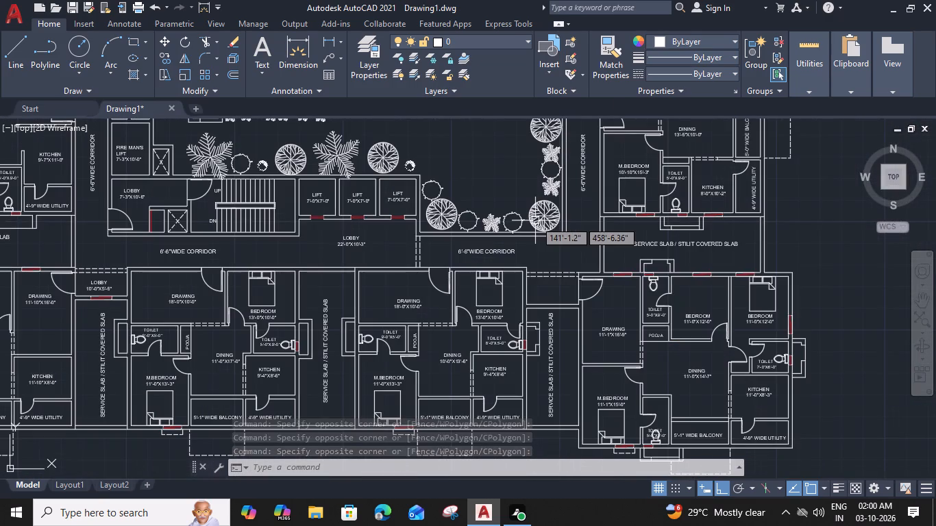
{"action": "middle_click_drag", "start_coordinate": [620, 222], "coordinate": [546, 214]}
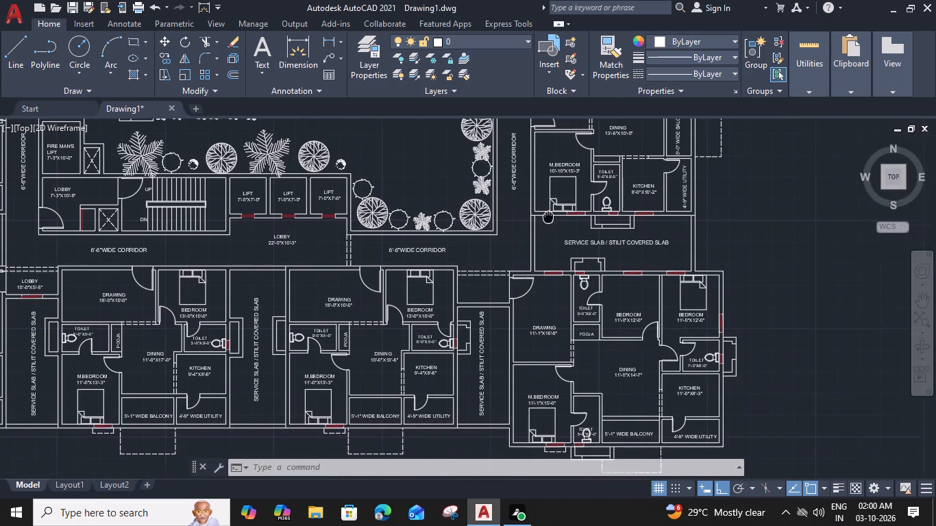
{"action": "middle_click_drag", "start_coordinate": [546, 214], "coordinate": [540, 205]}
{"action": "middle_click_drag", "start_coordinate": [591, 207], "coordinate": [578, 210]}
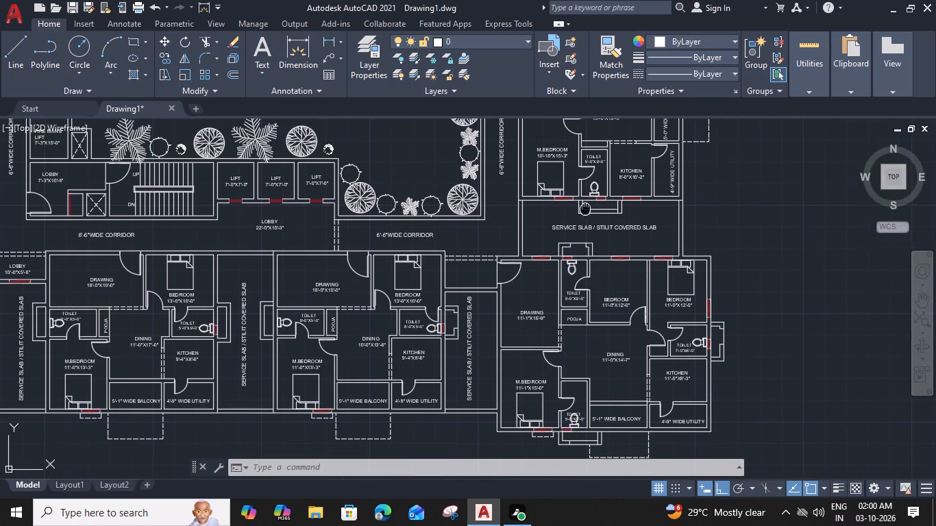
{"action": "middle_click_drag", "start_coordinate": [578, 210], "coordinate": [528, 217]}
{"action": "scroll", "coordinate": [497, 268], "scroll_direction": "up", "scroll_amount": 3}
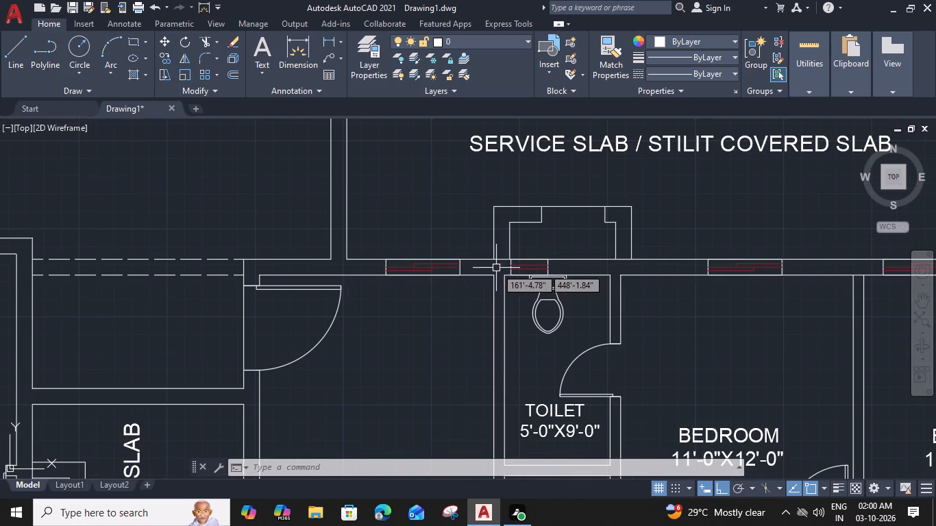
{"action": "type", "text": "L"}
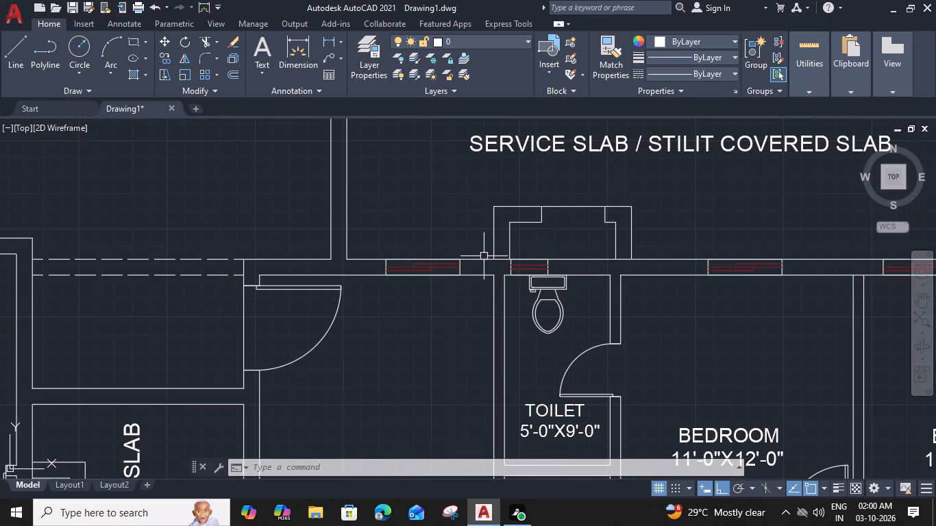
{"action": "key", "text": "space"}
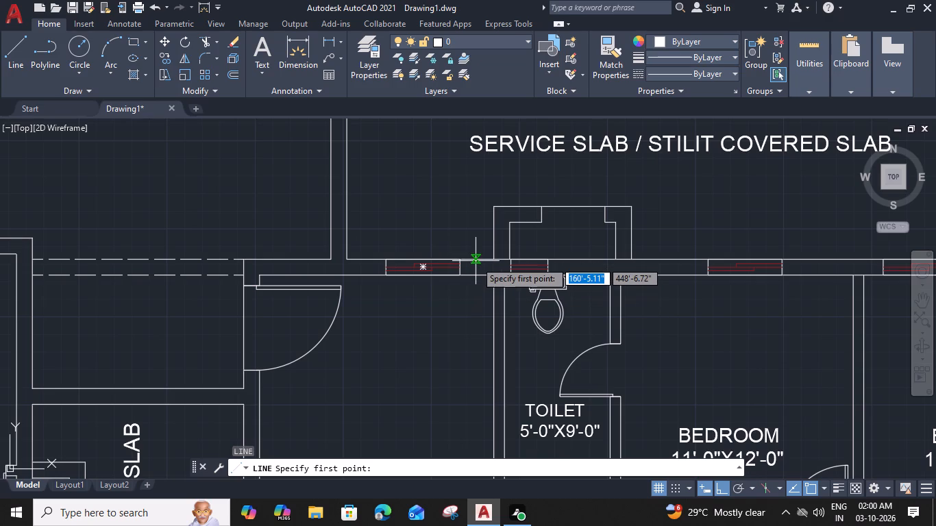
{"action": "left_click", "coordinate": [712, 67]}
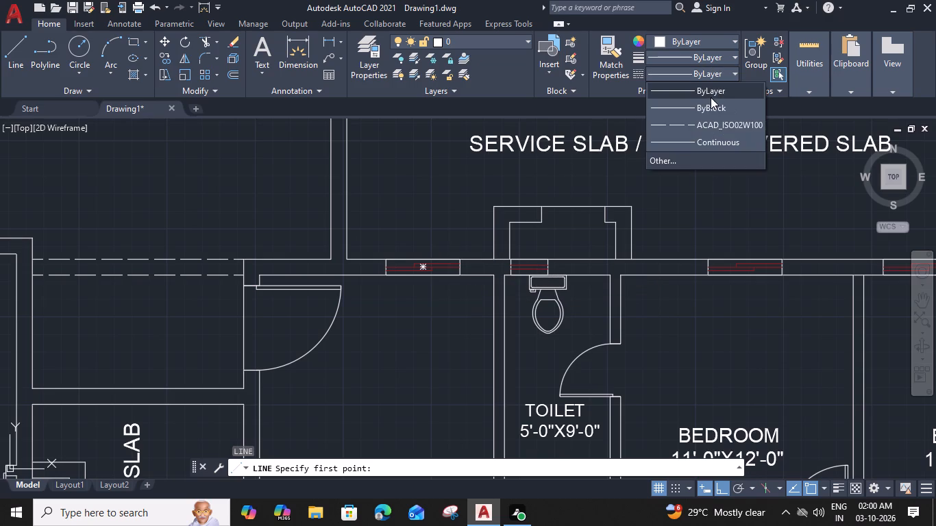
{"action": "left_click", "coordinate": [709, 124]}
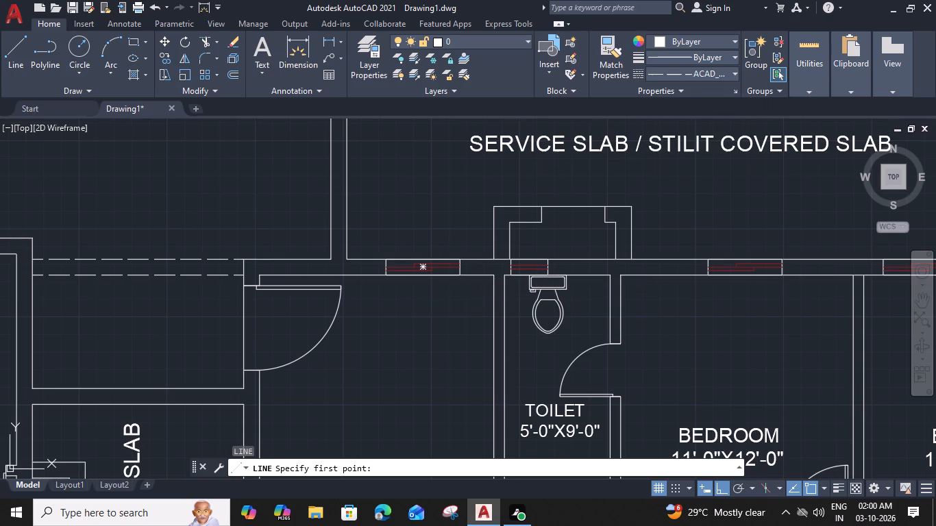
{"action": "left_click", "coordinate": [478, 260]}
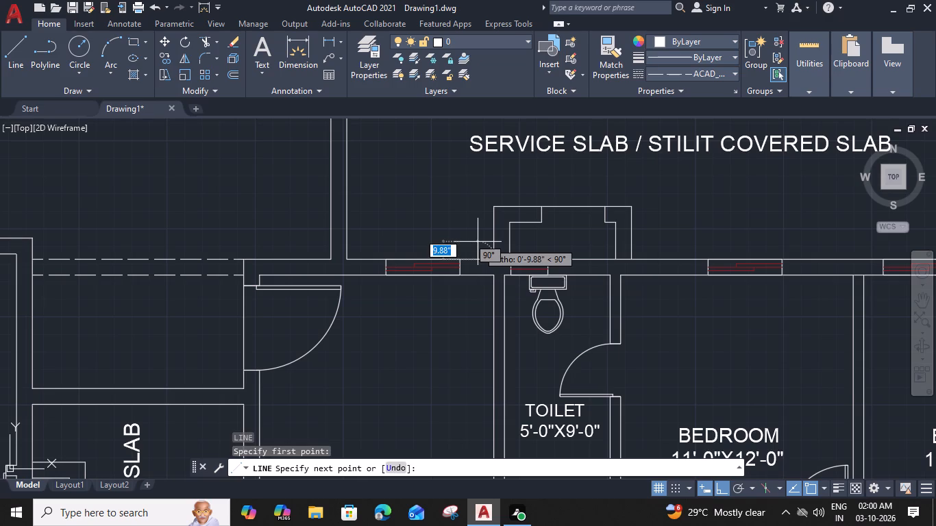
{"action": "key", "text": "1"}
{"action": "type", "text": "'"}
{"action": "key", "text": "space"}
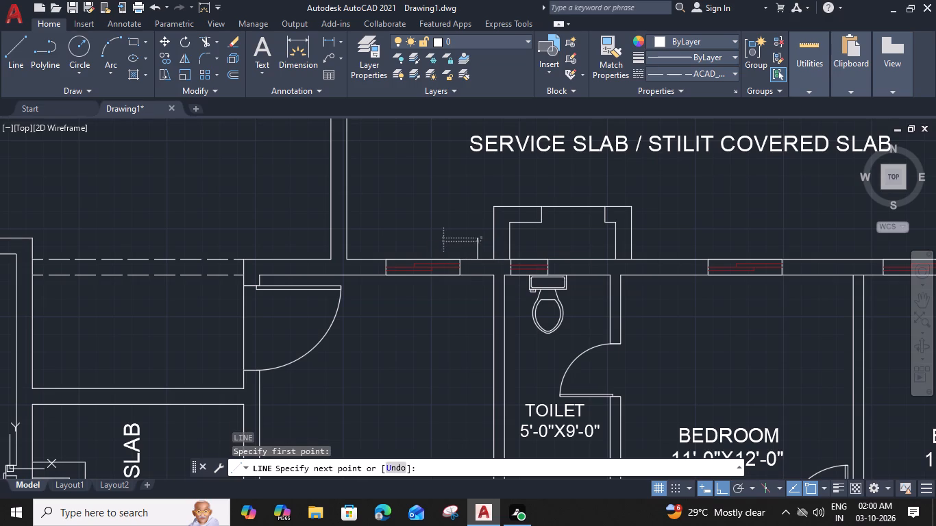
{"action": "left_click", "coordinate": [377, 239]}
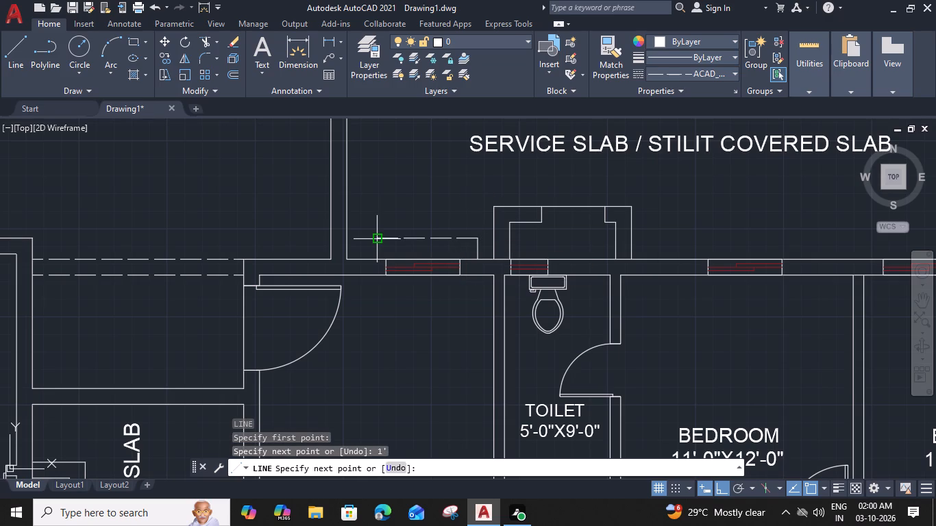
{"action": "left_click", "coordinate": [379, 258]}
{"action": "key", "text": "Escape"}
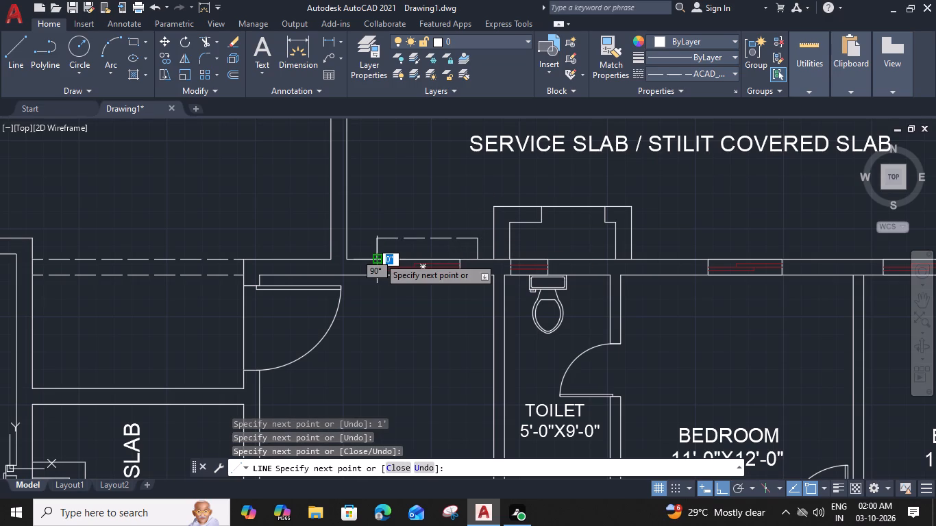
Draw a dashed three-sided outline projecting 1' into the service slab outside the window of the bedroom beside the toilet.
{"action": "key", "text": "space"}
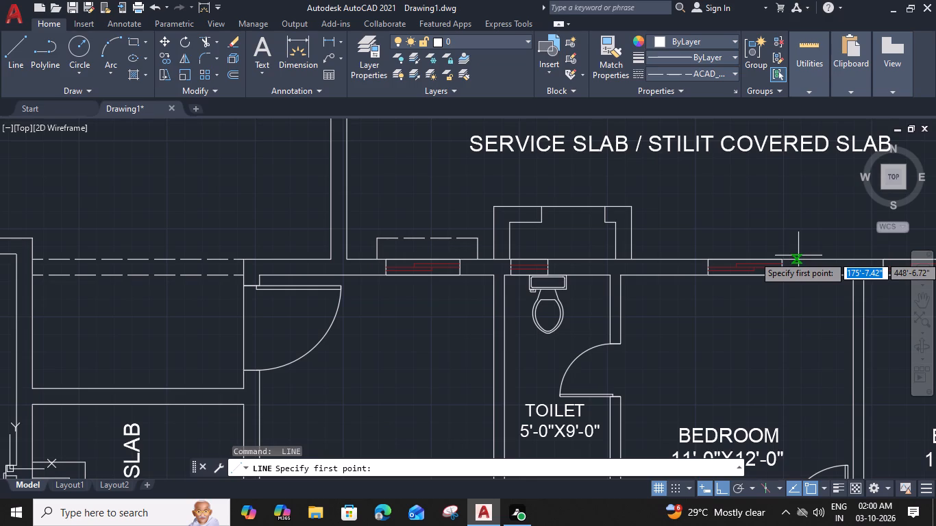
{"action": "left_click", "coordinate": [801, 258]}
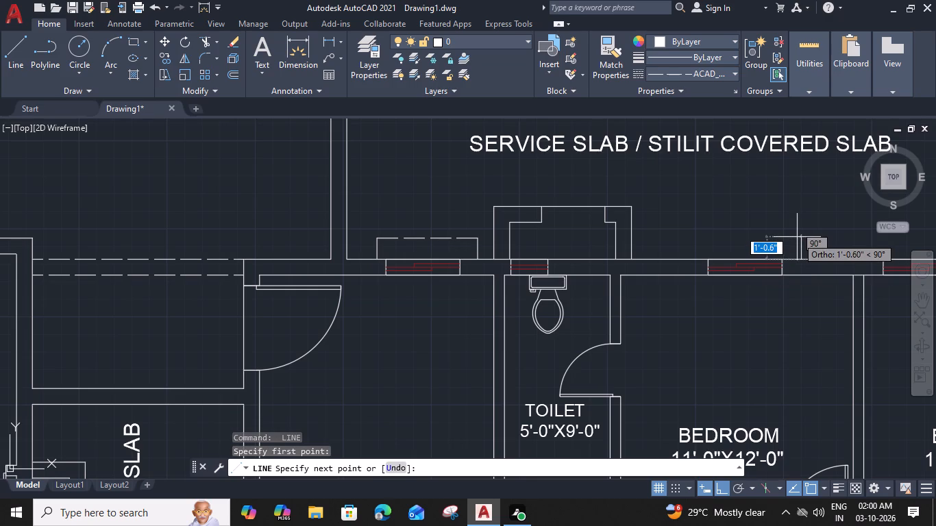
{"action": "key", "text": "1"}
{"action": "type", "text": "'"}
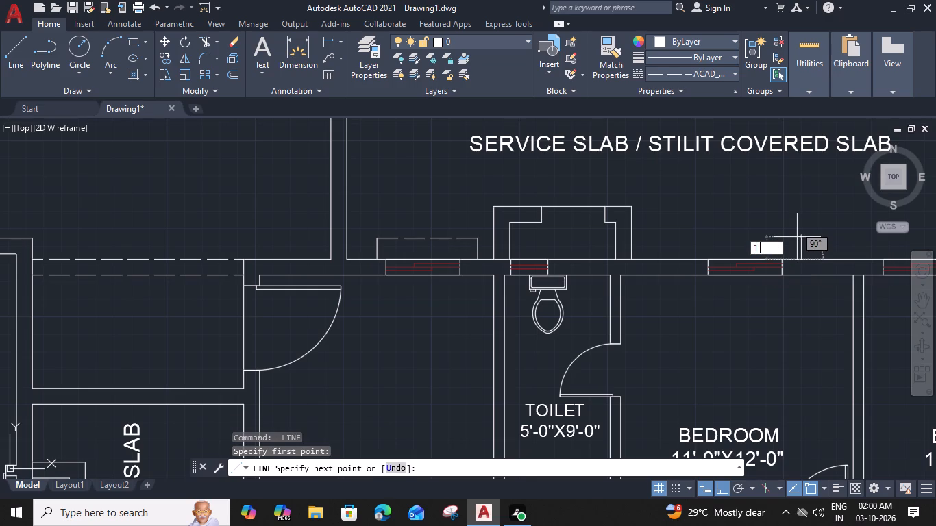
{"action": "key", "text": "space"}
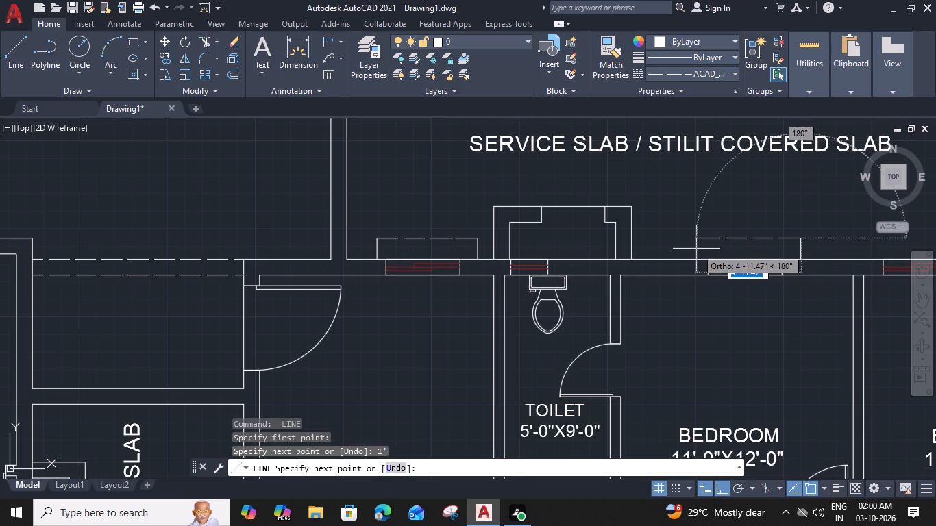
{"action": "left_click", "coordinate": [700, 245]}
{"action": "left_click", "coordinate": [696, 262]}
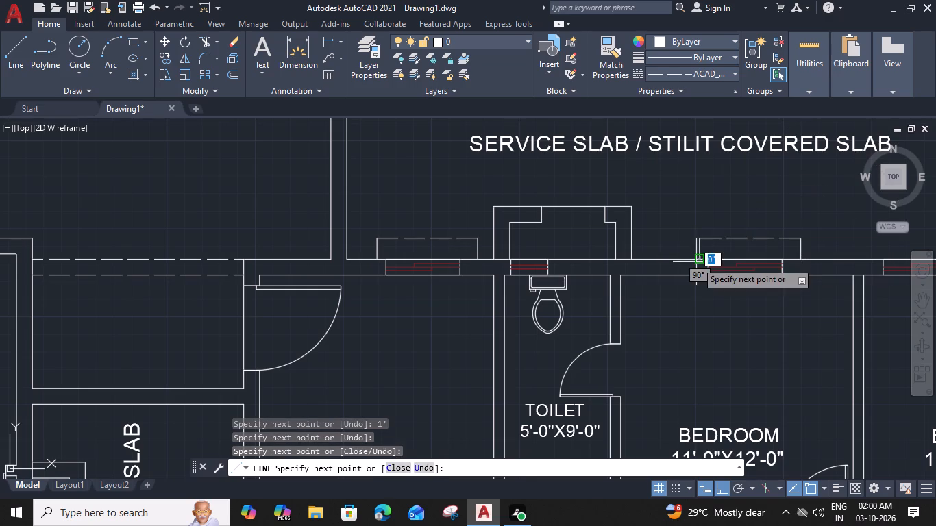
{"action": "key", "text": "Escape"}
Draw a dashed three-sided outline projecting 1' into the service slab outside the window of the corner 11'-0"X12'-0" bedroom with the bed.
{"action": "scroll", "coordinate": [700, 256], "scroll_direction": "down", "scroll_amount": 2}
{"action": "middle_click_drag", "start_coordinate": [711, 290], "coordinate": [645, 271]}
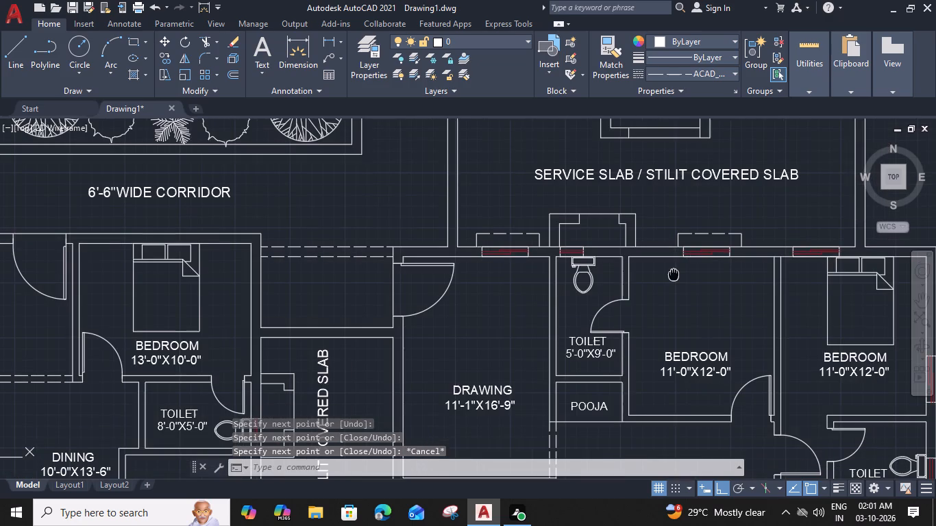
{"action": "middle_click_drag", "start_coordinate": [645, 271], "coordinate": [471, 295]}
{"action": "scroll", "coordinate": [613, 257], "scroll_direction": "up", "scroll_amount": 1}
{"action": "key", "text": "space"}
{"action": "left_click", "coordinate": [637, 271]}
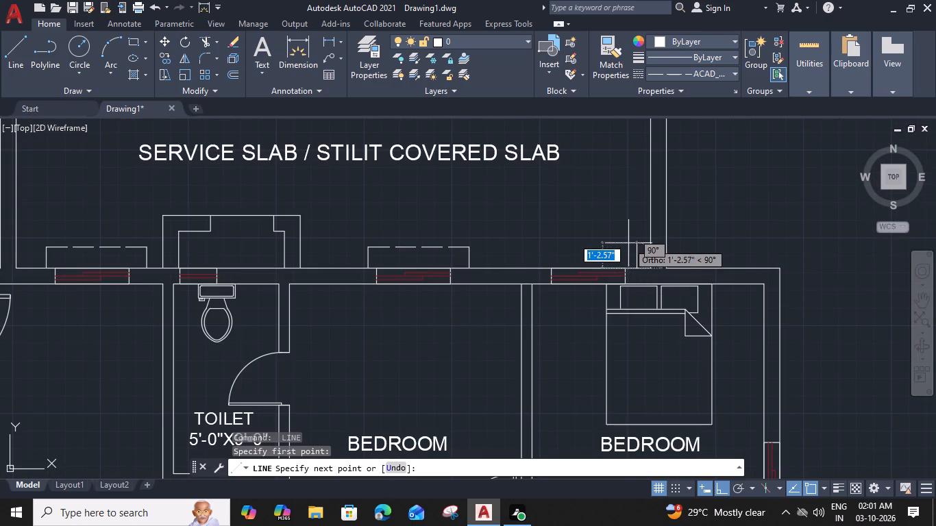
{"action": "type", "text": "1'"}
{"action": "key", "text": "space"}
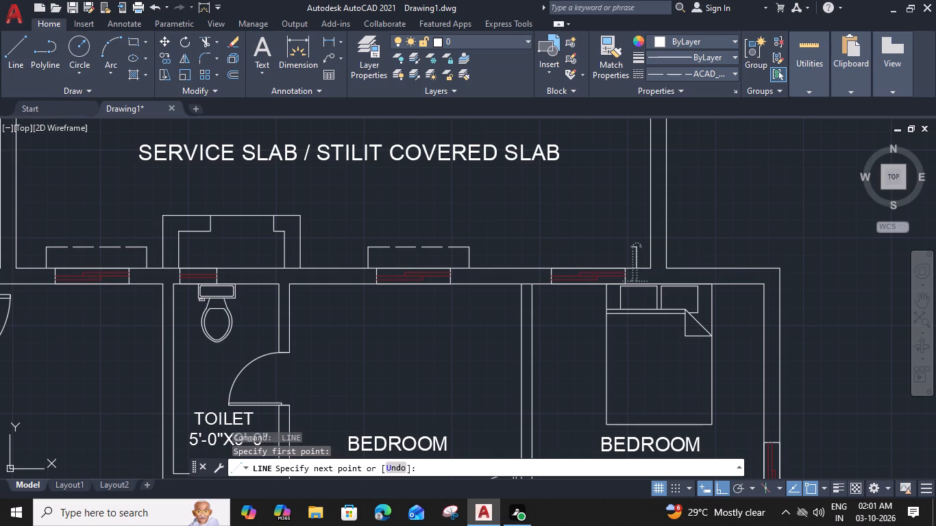
{"action": "left_click", "coordinate": [542, 253]}
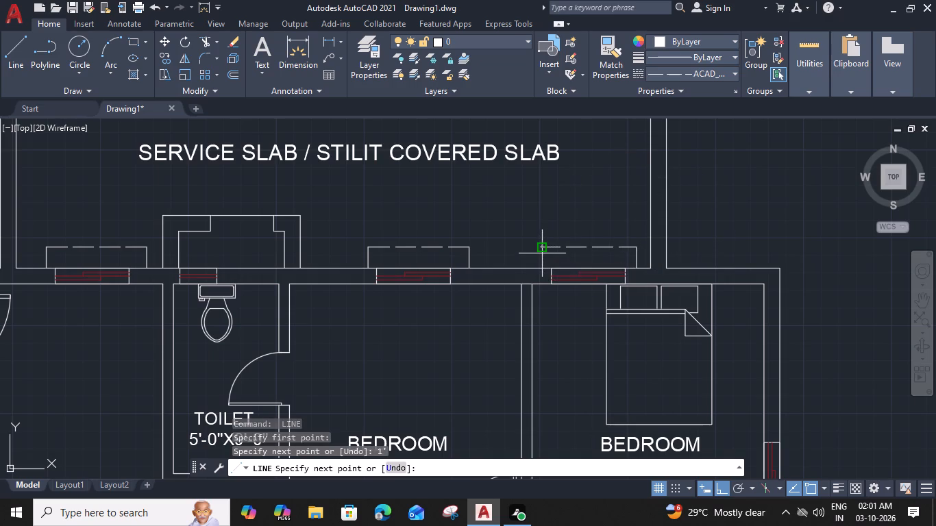
{"action": "left_click", "coordinate": [542, 269]}
{"action": "key", "text": "Escape"}
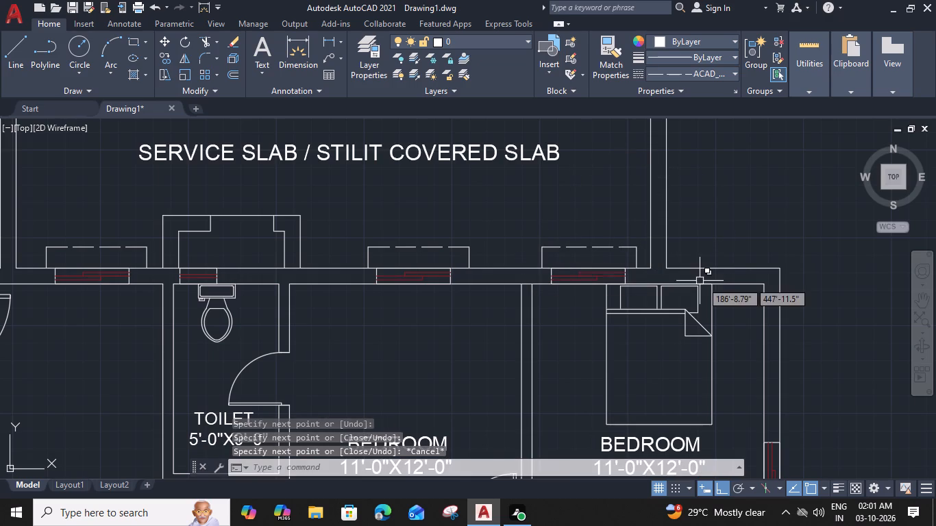
Draw a dashed three-sided outline projecting 1' outside the same corner bedroom's window in the building's outer side wall.
{"action": "middle_click_drag", "start_coordinate": [695, 274], "coordinate": [460, 137]}
{"action": "middle_click_drag", "start_coordinate": [541, 261], "coordinate": [529, 200]}
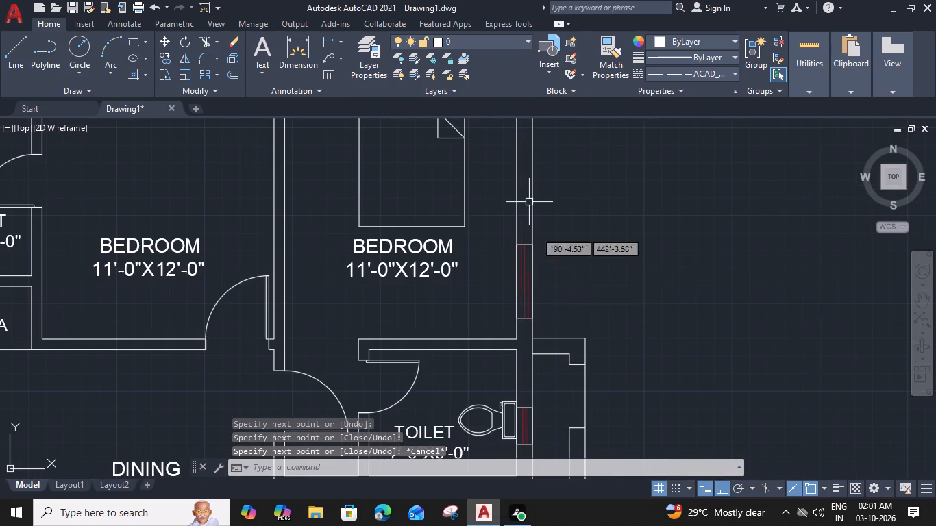
{"action": "key", "text": "space"}
{"action": "left_click", "coordinate": [532, 326]}
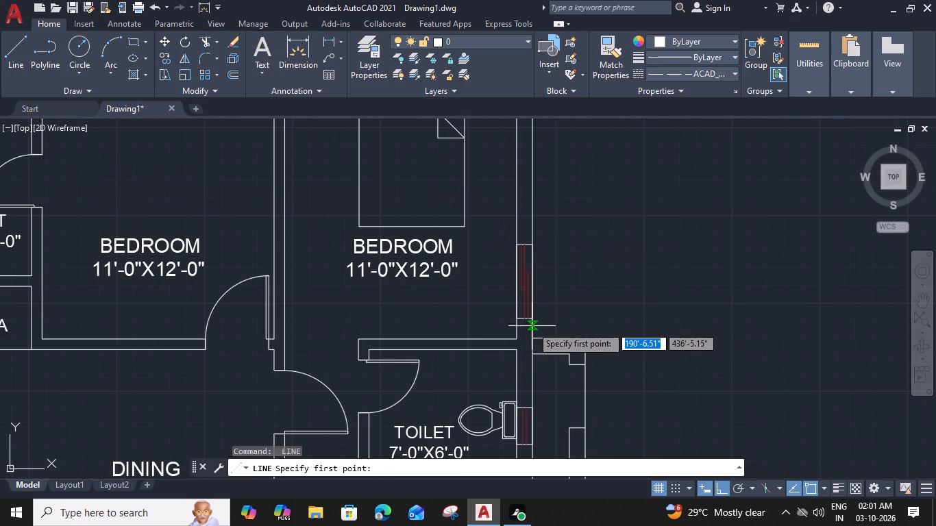
{"action": "type", "text": "1'"}
{"action": "key", "text": "space"}
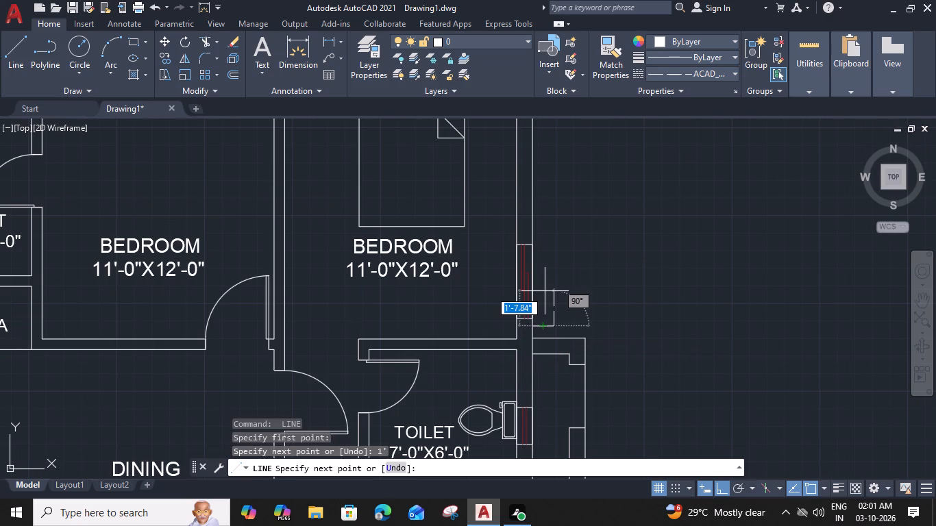
{"action": "left_click", "coordinate": [552, 236]}
{"action": "left_click", "coordinate": [532, 234]}
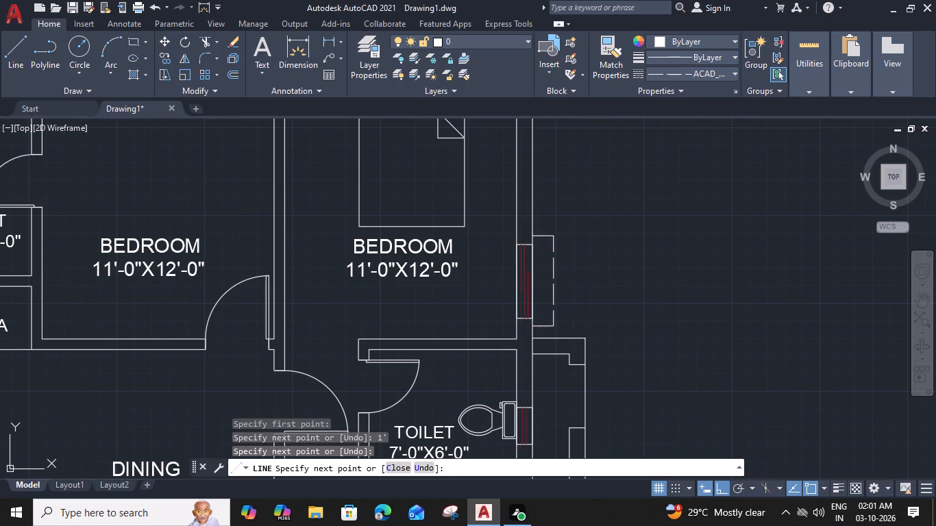
{"action": "key", "text": "1"}
{"action": "key", "text": "Escape"}
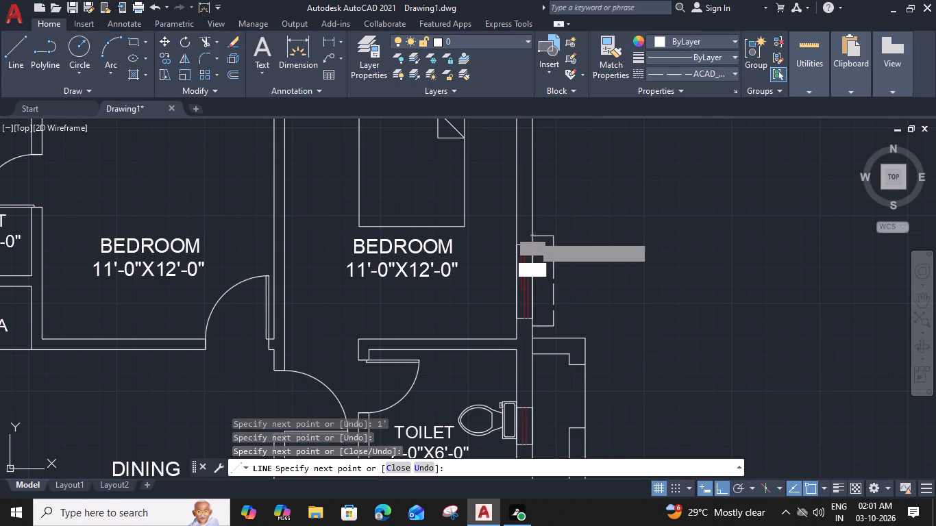
{"action": "key", "text": "Escape"}
Group the three dashed lines of the projection outside the corner bedroom's side-wall window.
{"action": "left_click", "coordinate": [567, 225]}
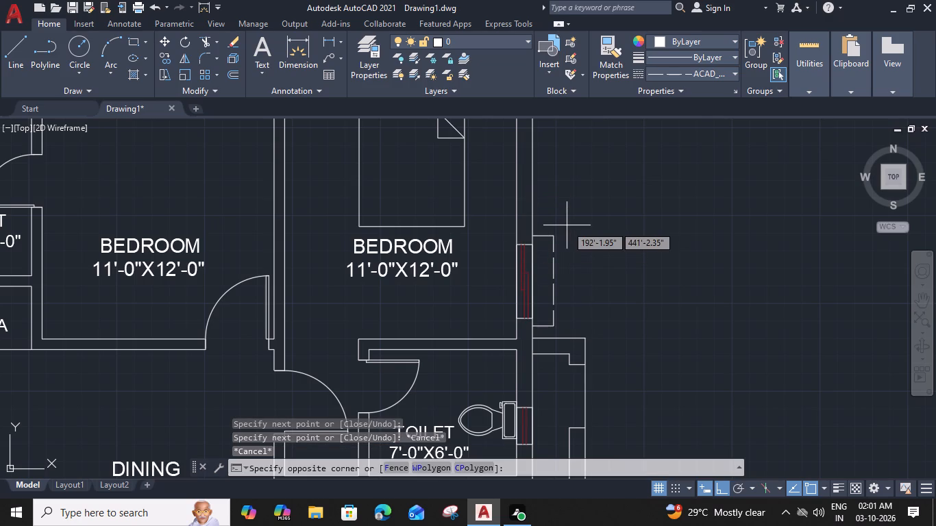
{"action": "left_click", "coordinate": [548, 335]}
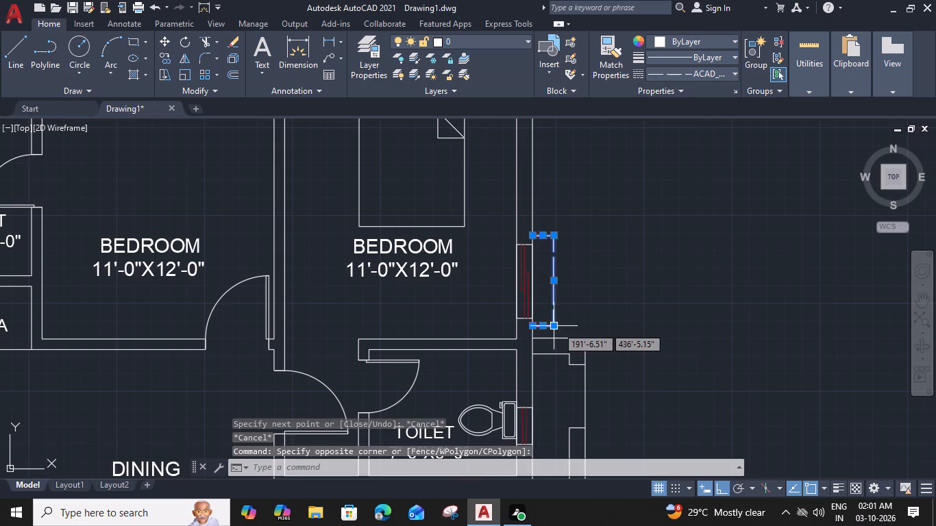
{"action": "type", "text": "G"}
{"action": "key", "text": "space"}
Copy the grouped projection from its window's midpoint to the outer side-wall windows of the two 13'-0"X10'-0" bedrooms in the units above.
{"action": "left_click", "coordinate": [550, 325]}
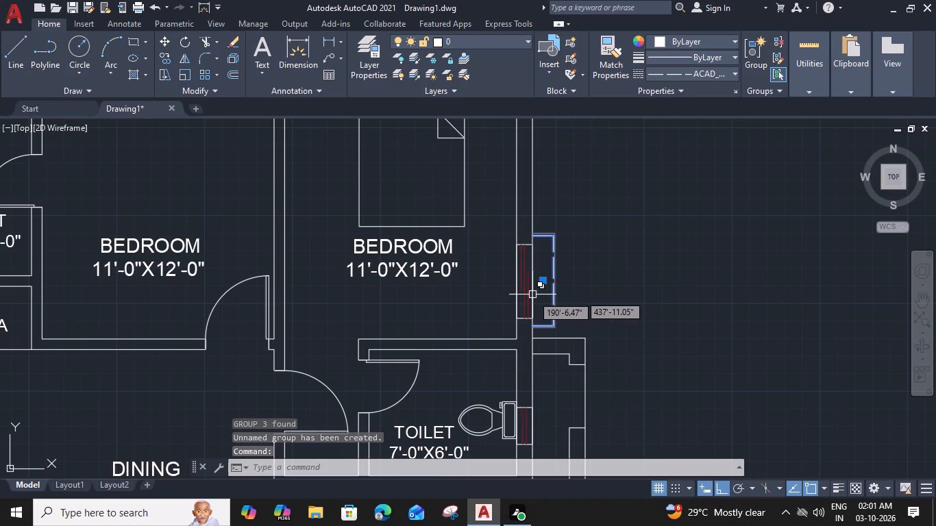
{"action": "key", "text": "c"}
{"action": "type", "text": "O"}
{"action": "key", "text": "space"}
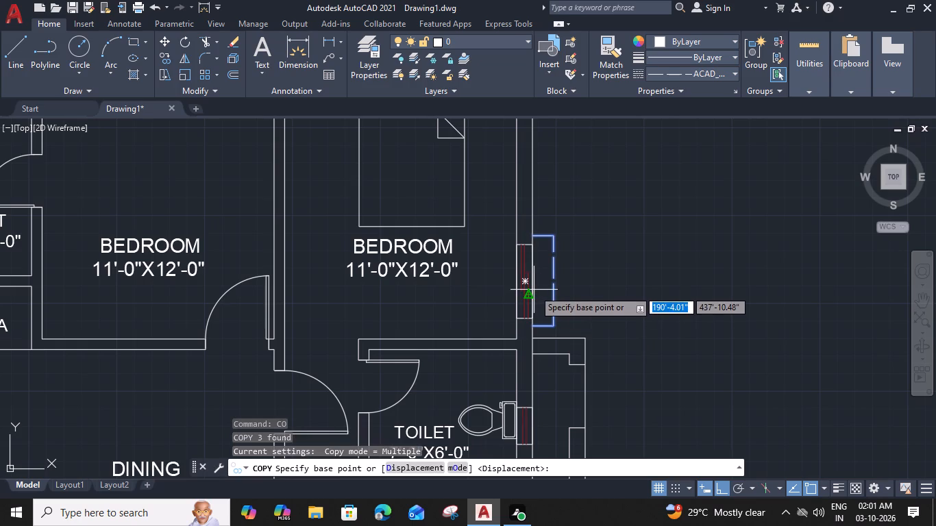
{"action": "left_click", "coordinate": [532, 285]}
{"action": "scroll", "coordinate": [532, 285], "scroll_direction": "down", "scroll_amount": 2}
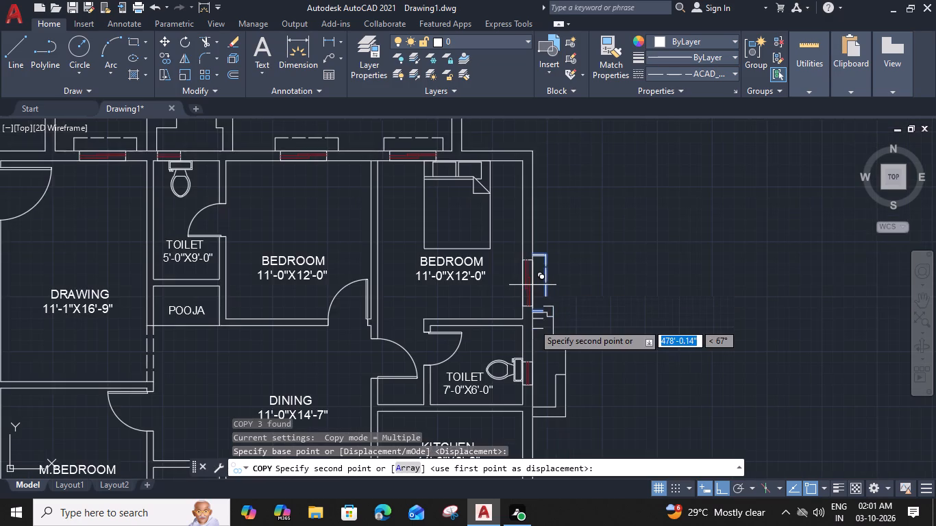
{"action": "middle_click_drag", "start_coordinate": [535, 340], "coordinate": [585, 358]}
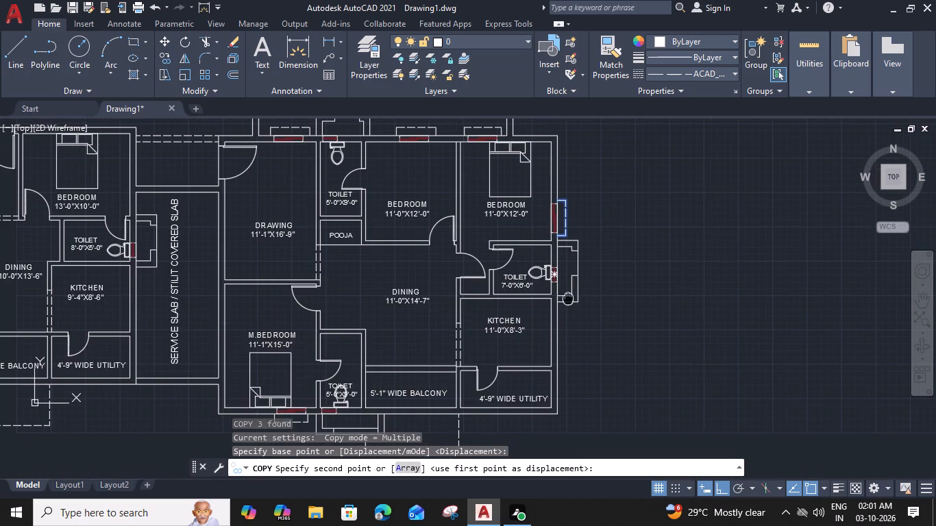
{"action": "middle_click_drag", "start_coordinate": [558, 192], "coordinate": [621, 418]}
{"action": "scroll", "coordinate": [614, 377], "scroll_direction": "down", "scroll_amount": 1}
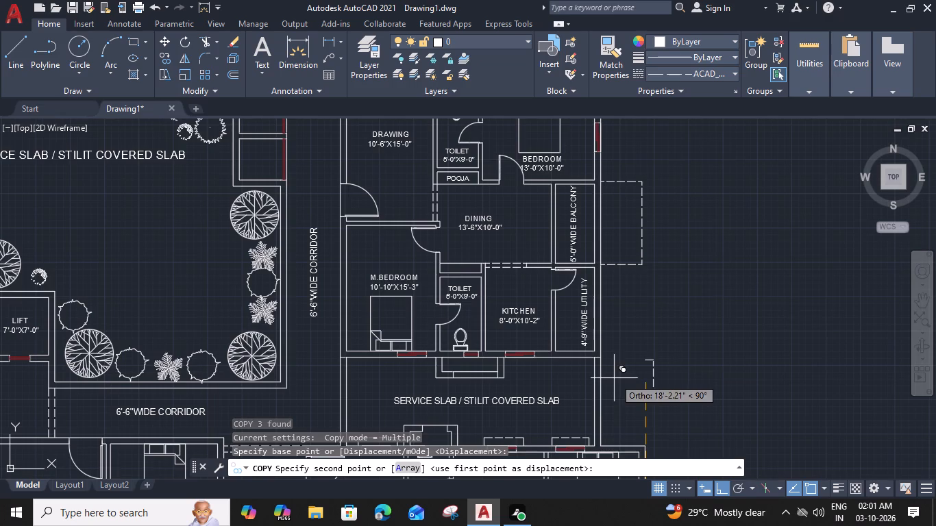
{"action": "scroll", "coordinate": [614, 377], "scroll_direction": "down", "scroll_amount": 1}
{"action": "middle_click_drag", "start_coordinate": [613, 367], "coordinate": [587, 246]}
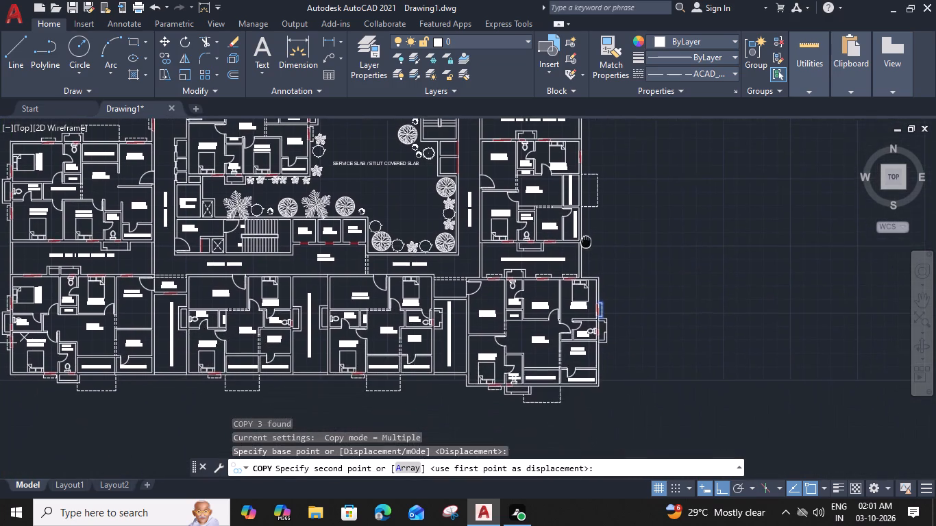
{"action": "middle_click_drag", "start_coordinate": [587, 246], "coordinate": [598, 367]}
{"action": "scroll", "coordinate": [593, 267], "scroll_direction": "up", "scroll_amount": 3}
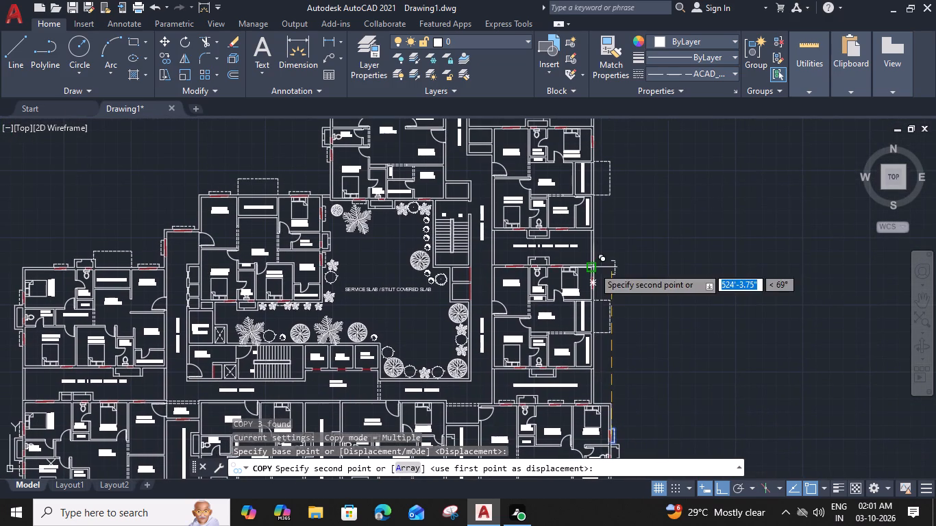
{"action": "left_click", "coordinate": [599, 327]}
{"action": "scroll", "coordinate": [598, 323], "scroll_direction": "down", "scroll_amount": 2}
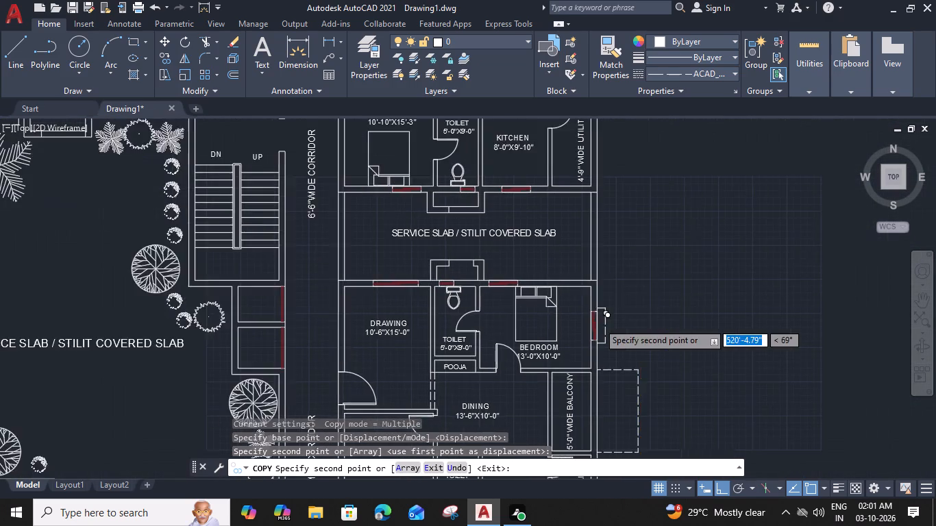
{"action": "middle_click_drag", "start_coordinate": [599, 218], "coordinate": [612, 405]}
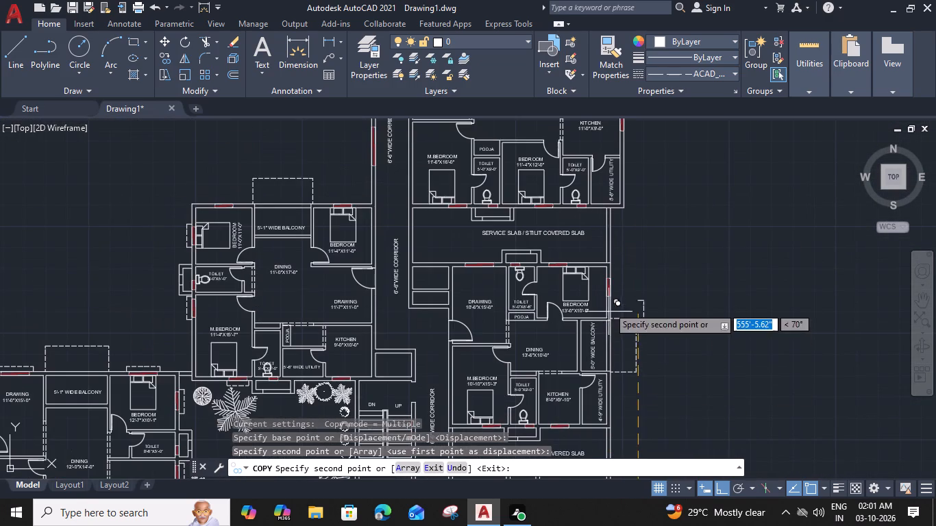
{"action": "scroll", "coordinate": [608, 294], "scroll_direction": "up", "scroll_amount": 2}
{"action": "left_click", "coordinate": [614, 276]}
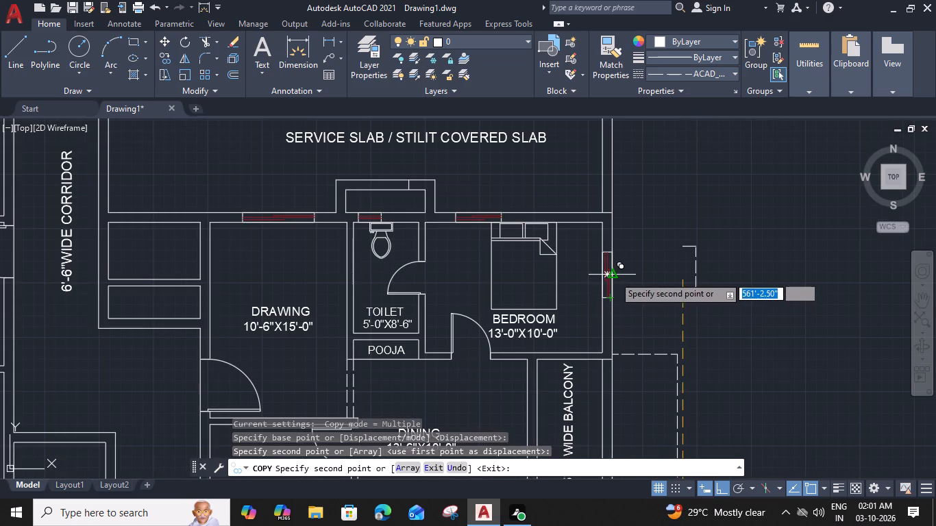
Copy the projection to the outer side-wall windows of the topmost unit's 11'-0"X9'-0" kitchen and its 11'-0"X13'-4" bedroom.
{"action": "scroll", "coordinate": [614, 276], "scroll_direction": "down", "scroll_amount": 2}
{"action": "middle_click_drag", "start_coordinate": [614, 217], "coordinate": [615, 349]}
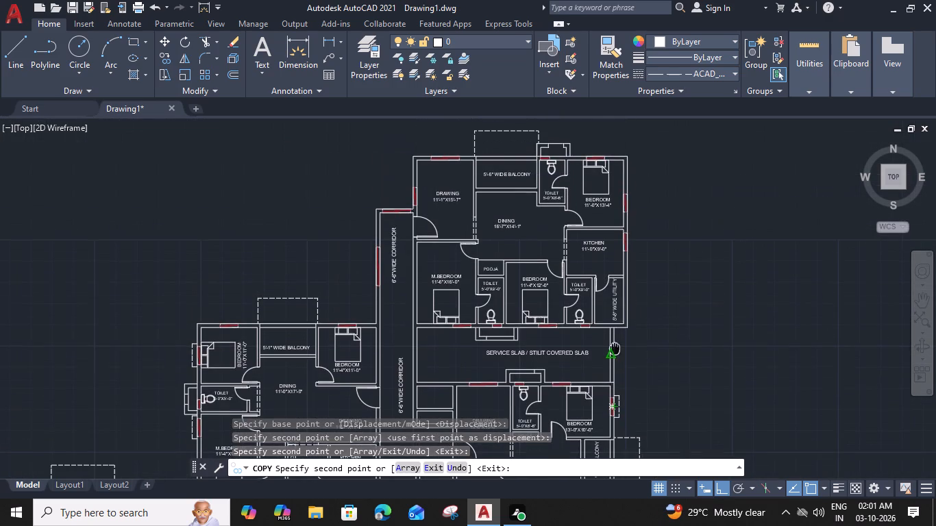
{"action": "scroll", "coordinate": [629, 244], "scroll_direction": "up", "scroll_amount": 3}
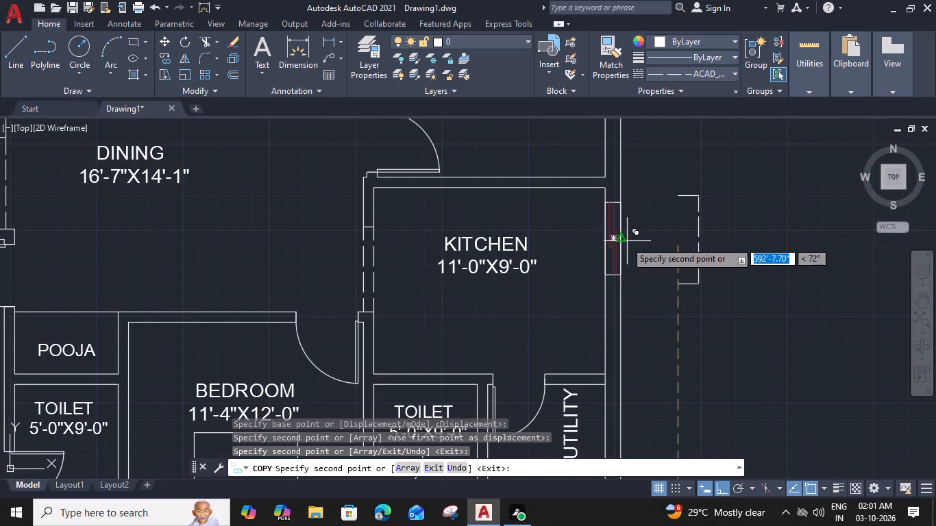
{"action": "left_click", "coordinate": [622, 240]}
{"action": "scroll", "coordinate": [622, 240], "scroll_direction": "down", "scroll_amount": 3}
{"action": "middle_click_drag", "start_coordinate": [622, 235], "coordinate": [611, 348]}
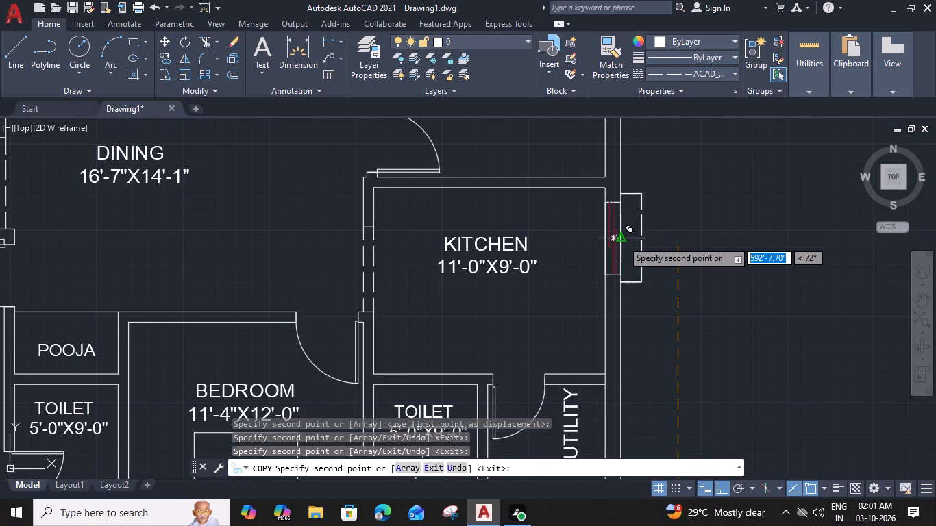
{"action": "left_click", "coordinate": [611, 255]}
Check the floor plan from the topmost unit to the lower units for windows still lacking a dashed projection, and end the copying.
{"action": "scroll", "coordinate": [611, 255], "scroll_direction": "down", "scroll_amount": 2}
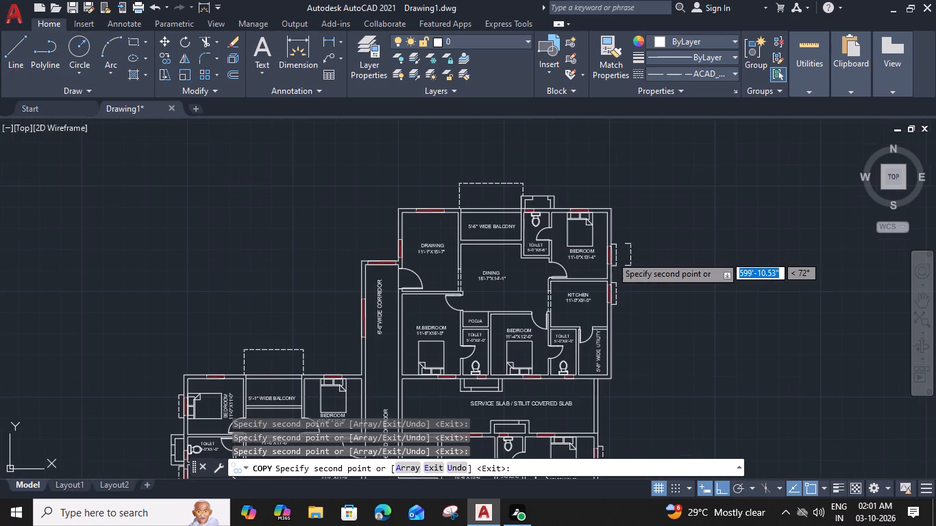
{"action": "middle_click_drag", "start_coordinate": [469, 334], "coordinate": [648, 273]}
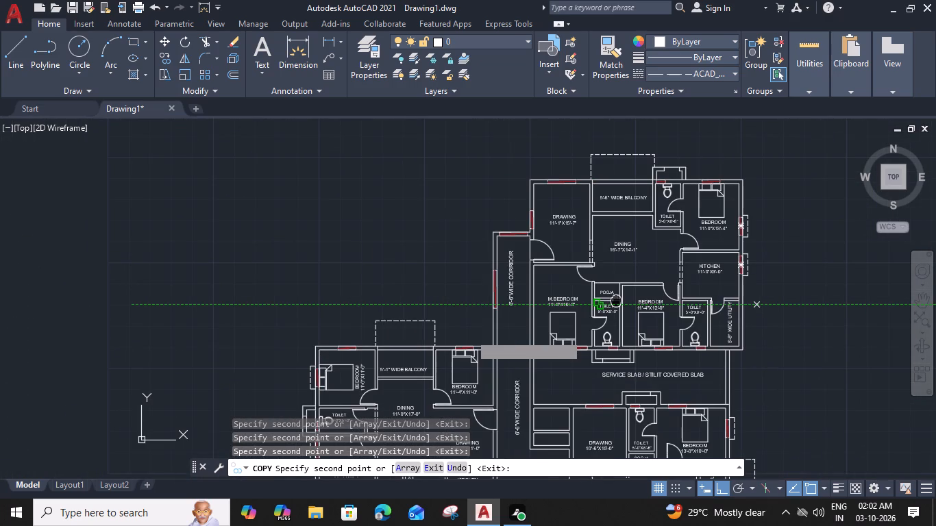
{"action": "middle_click_drag", "start_coordinate": [648, 273], "coordinate": [650, 238]}
{"action": "middle_click_drag", "start_coordinate": [556, 375], "coordinate": [563, 197]}
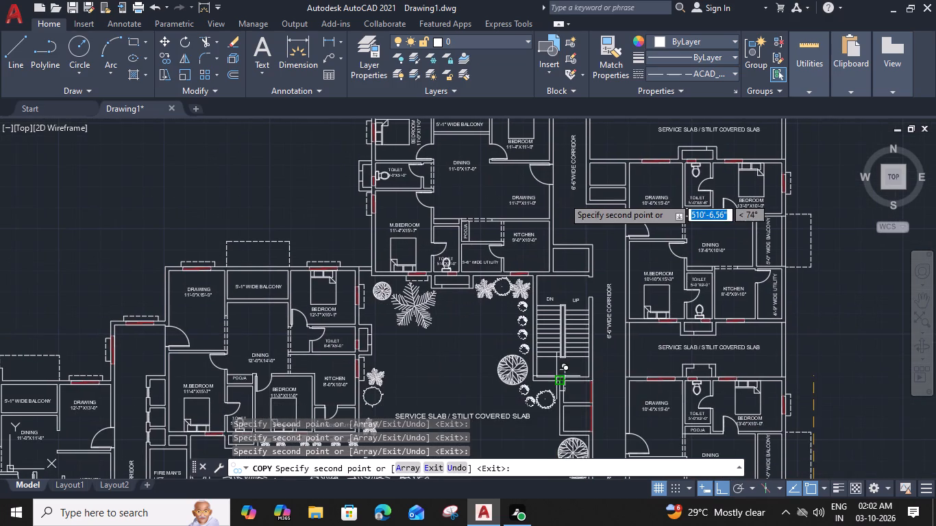
{"action": "middle_click_drag", "start_coordinate": [556, 303], "coordinate": [562, 181]}
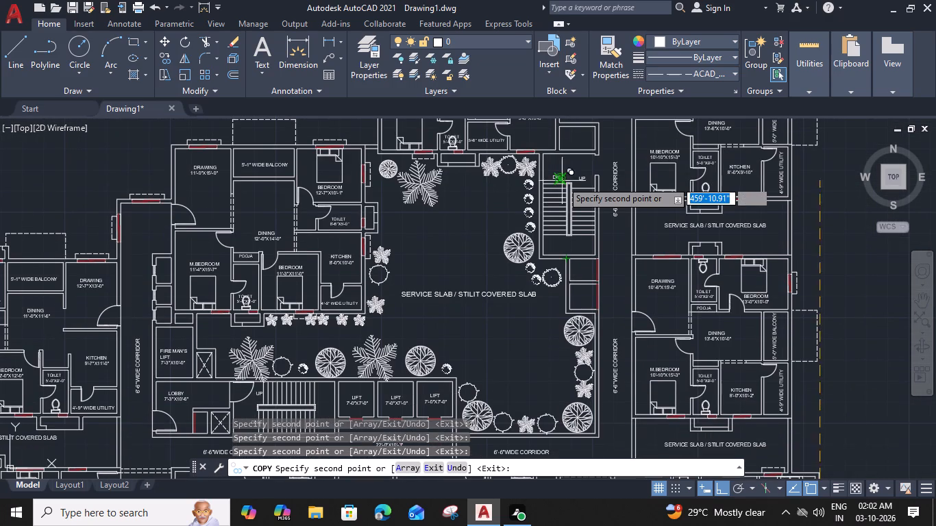
{"action": "middle_click_drag", "start_coordinate": [563, 329], "coordinate": [572, 186]}
{"action": "middle_click_drag", "start_coordinate": [500, 250], "coordinate": [521, 242]}
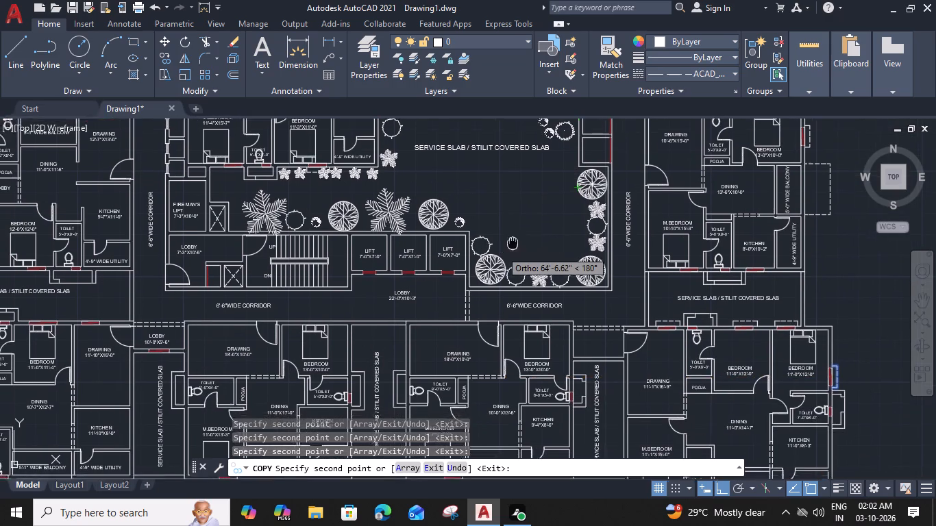
{"action": "middle_click_drag", "start_coordinate": [521, 242], "coordinate": [572, 174]}
{"action": "middle_click_drag", "start_coordinate": [477, 244], "coordinate": [497, 258]}
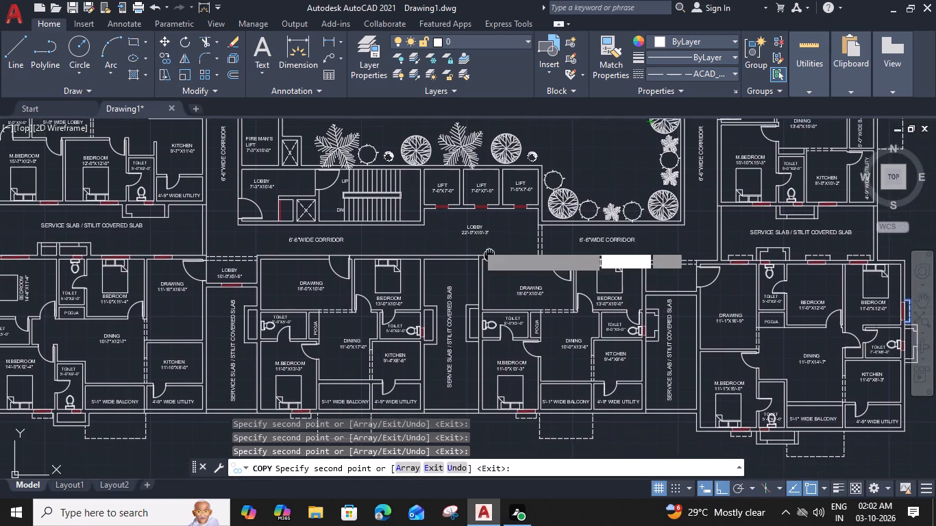
{"action": "middle_click_drag", "start_coordinate": [497, 258], "coordinate": [662, 289]}
{"action": "middle_click_drag", "start_coordinate": [566, 274], "coordinate": [547, 414]}
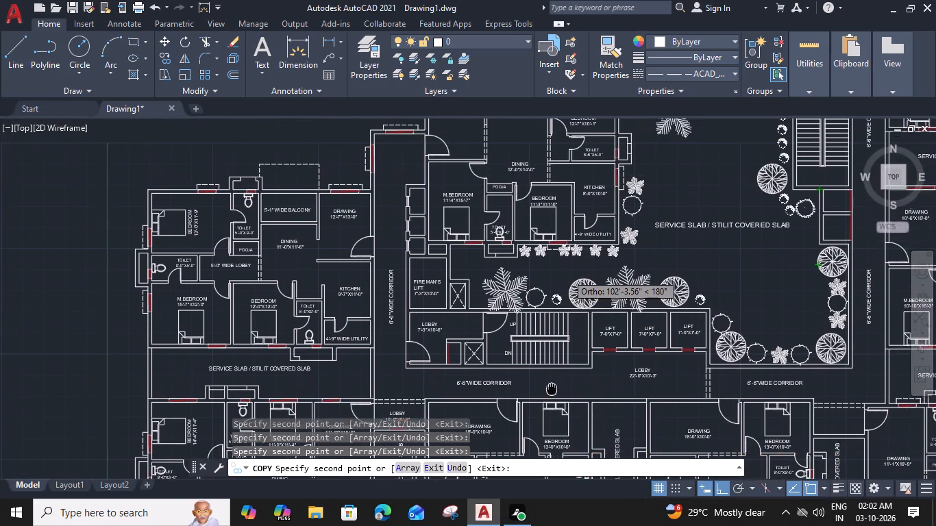
{"action": "middle_click_drag", "start_coordinate": [547, 414], "coordinate": [545, 429]}
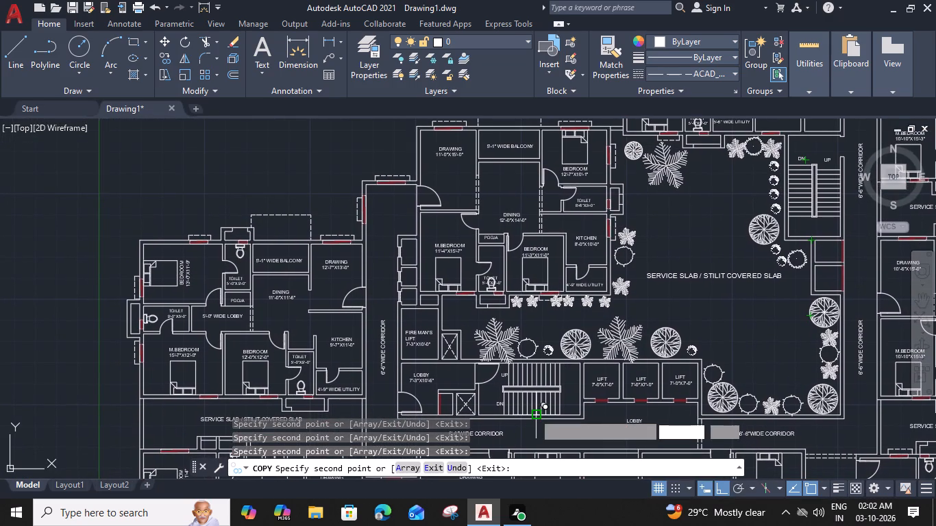
{"action": "middle_click_drag", "start_coordinate": [482, 365], "coordinate": [565, 262]}
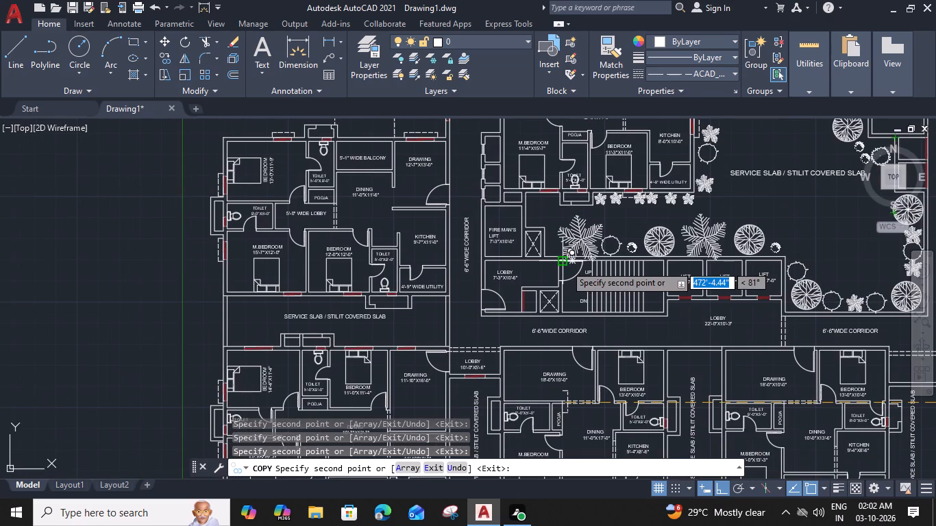
{"action": "middle_click_drag", "start_coordinate": [547, 308], "coordinate": [550, 182]}
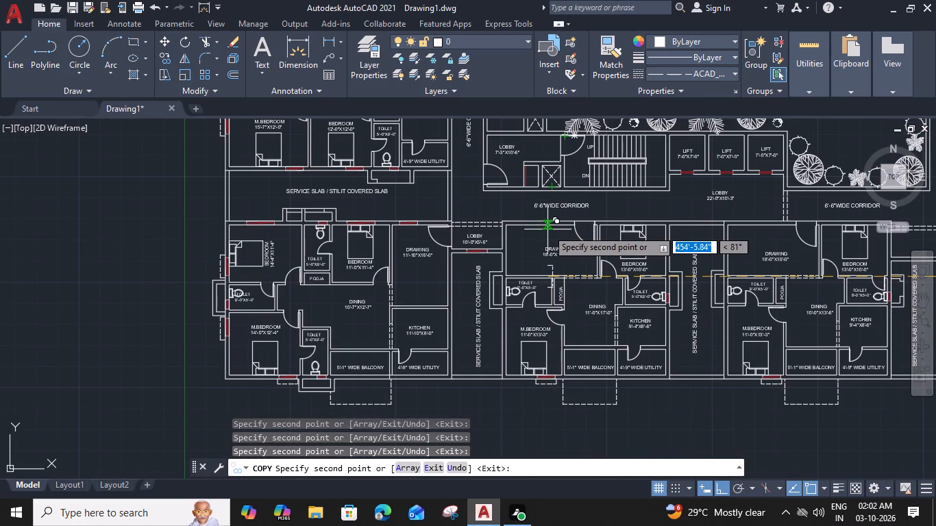
{"action": "key", "text": "Escape"}
Copy the dashed projection below the 14'-0"X12'-4" master bedroom to the service-slab windows of the 15'-7"X12'-0" master bedroom and 12'-0"X12'-0" bedroom.
{"action": "middle_click_drag", "start_coordinate": [648, 290], "coordinate": [650, 303]}
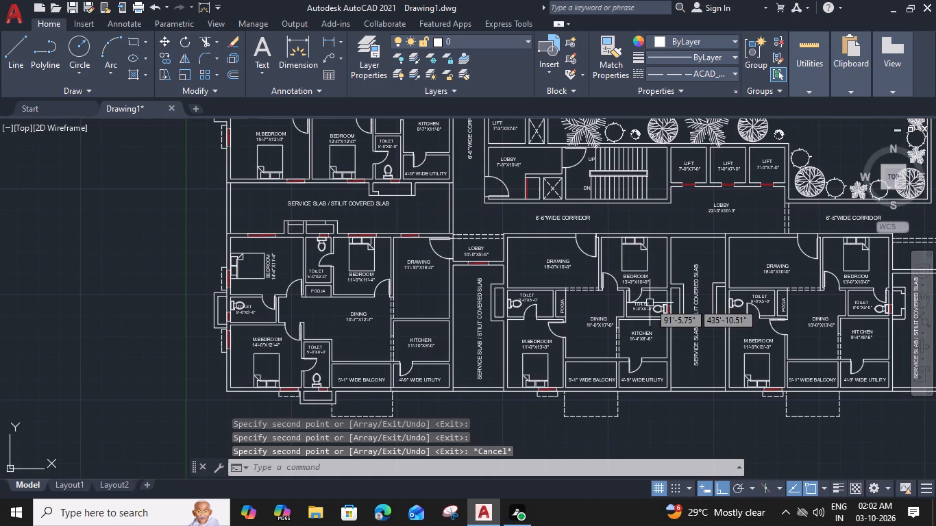
{"action": "scroll", "coordinate": [648, 295], "scroll_direction": "down", "scroll_amount": 1}
{"action": "middle_click_drag", "start_coordinate": [644, 295], "coordinate": [578, 281]}
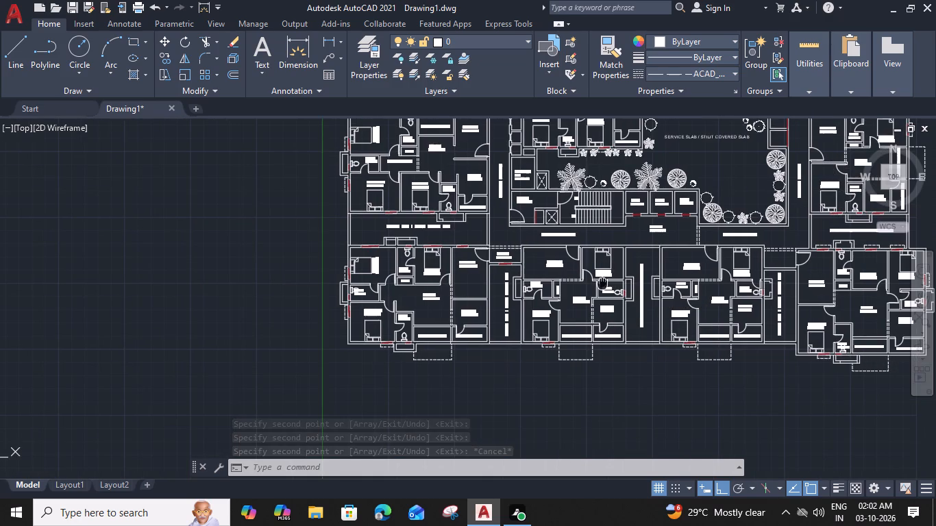
{"action": "scroll", "coordinate": [350, 347], "scroll_direction": "up", "scroll_amount": 2}
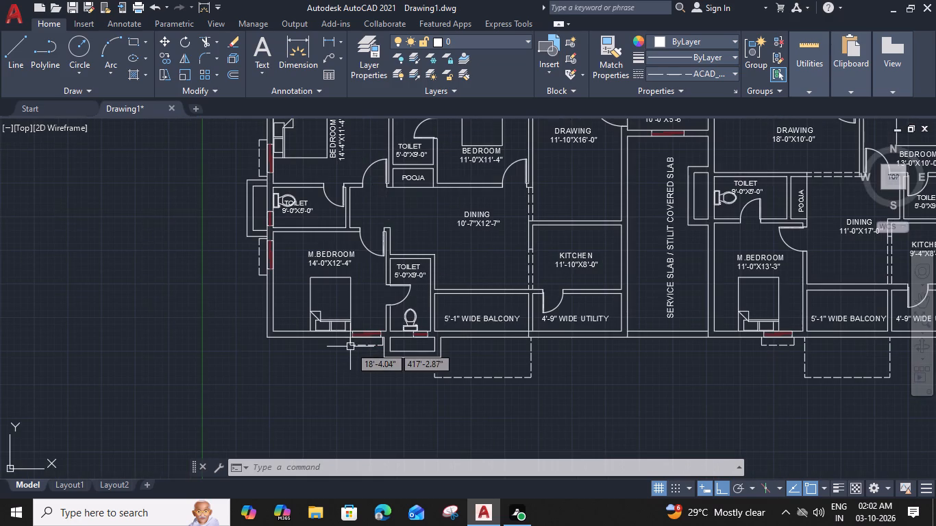
{"action": "left_click", "coordinate": [349, 347]}
{"action": "type", "text": "CO"}
{"action": "key", "text": "space"}
{"action": "scroll", "coordinate": [359, 331], "scroll_direction": "up", "scroll_amount": 3}
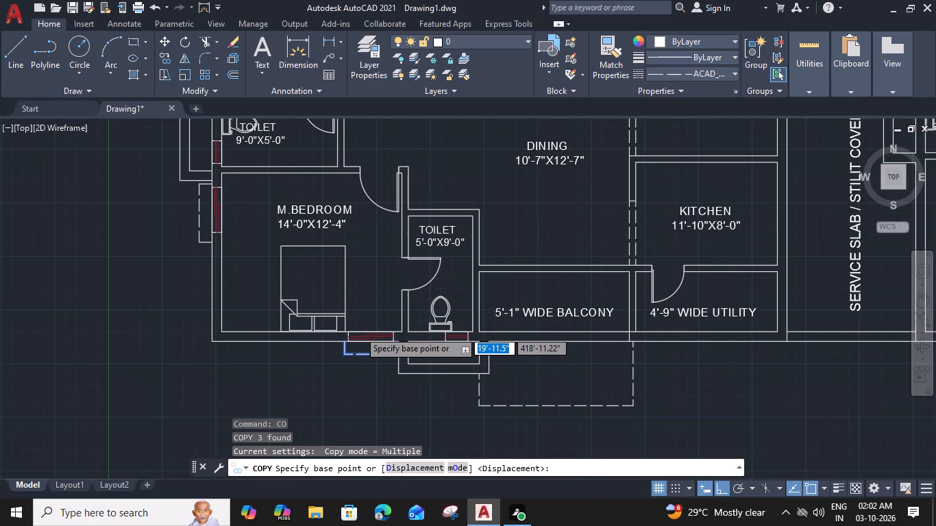
{"action": "left_click", "coordinate": [386, 355]}
{"action": "scroll", "coordinate": [386, 352], "scroll_direction": "down", "scroll_amount": 3}
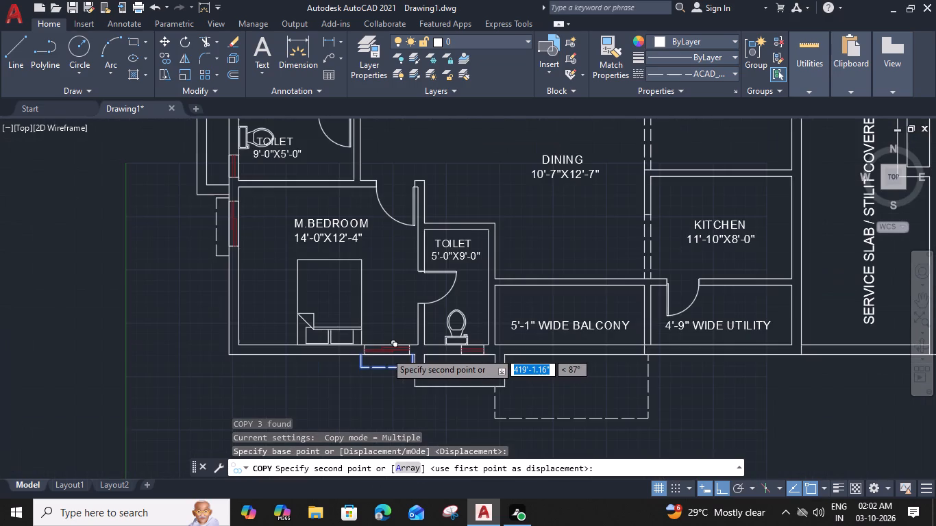
{"action": "middle_click_drag", "start_coordinate": [443, 196], "coordinate": [441, 455]}
{"action": "scroll", "coordinate": [441, 434], "scroll_direction": "down", "scroll_amount": 1}
{"action": "scroll", "coordinate": [456, 359], "scroll_direction": "down", "scroll_amount": 1}
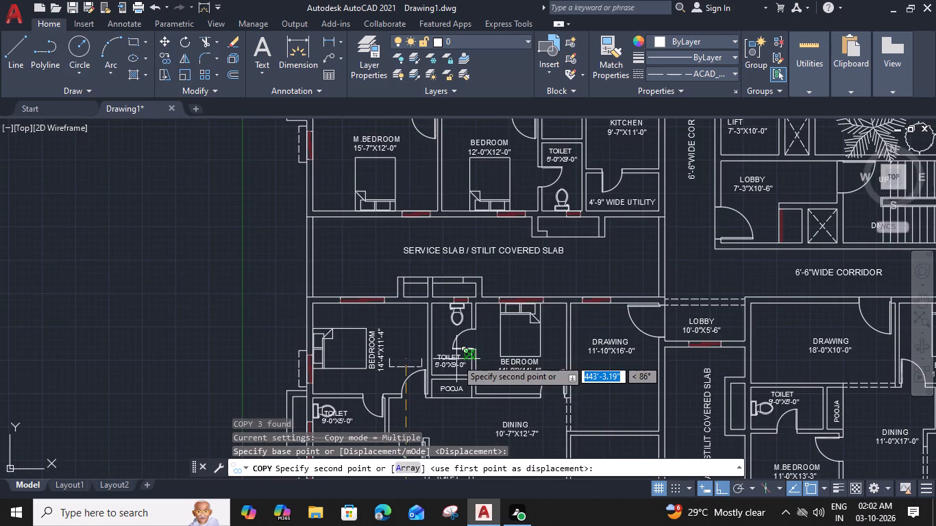
{"action": "scroll", "coordinate": [417, 281], "scroll_direction": "up", "scroll_amount": 3}
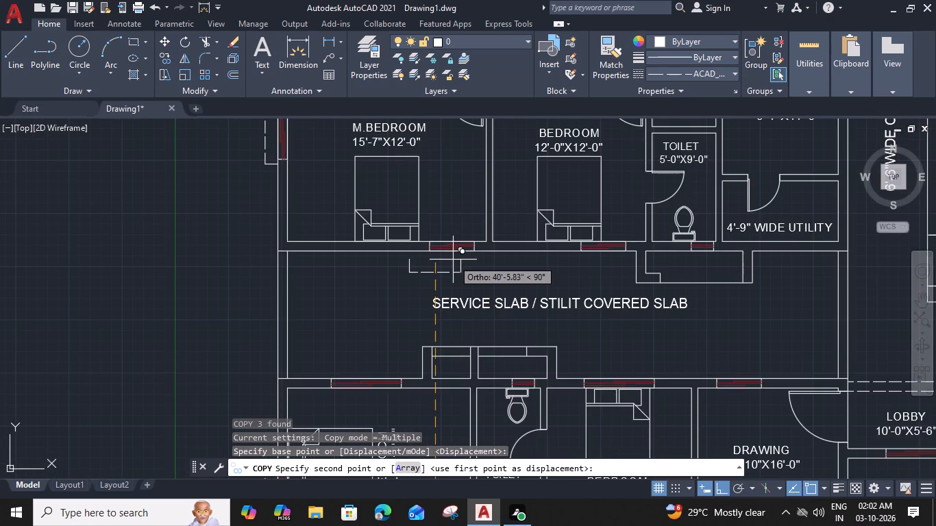
{"action": "left_click", "coordinate": [453, 253]}
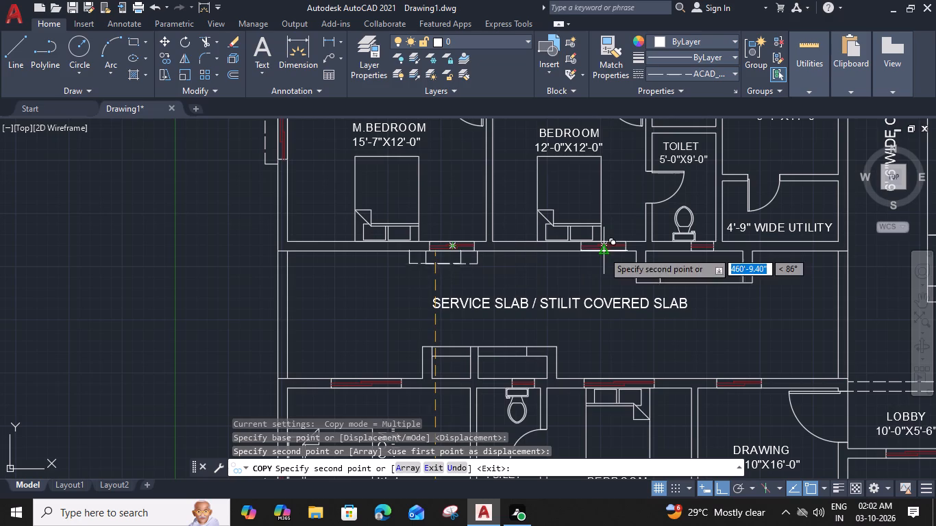
{"action": "left_click", "coordinate": [603, 252]}
Copy the same projection to the courtyard-side window of the 9'-0"X10'-0" kitchen beside the staircase.
{"action": "scroll", "coordinate": [609, 253], "scroll_direction": "down", "scroll_amount": 2}
{"action": "middle_click_drag", "start_coordinate": [615, 225], "coordinate": [574, 273]}
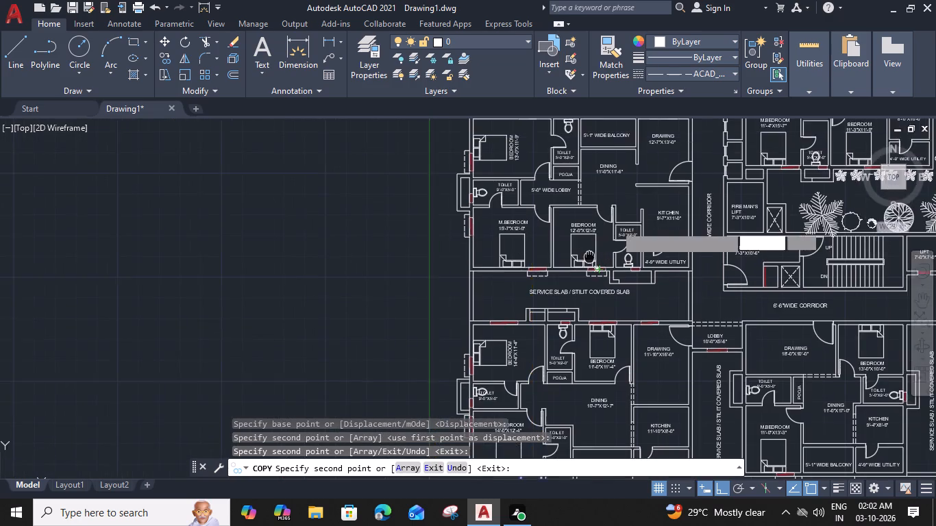
{"action": "middle_click_drag", "start_coordinate": [574, 273], "coordinate": [253, 364]}
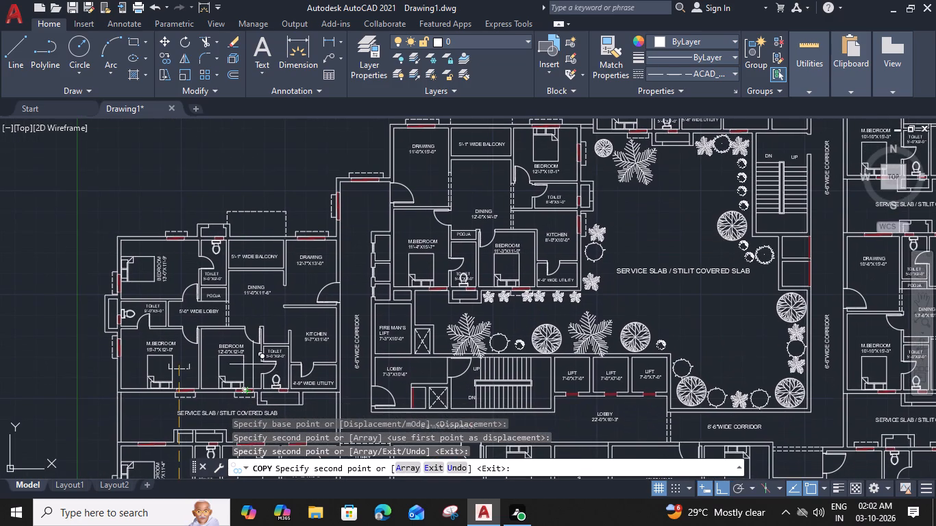
{"action": "middle_click_drag", "start_coordinate": [623, 273], "coordinate": [328, 373]}
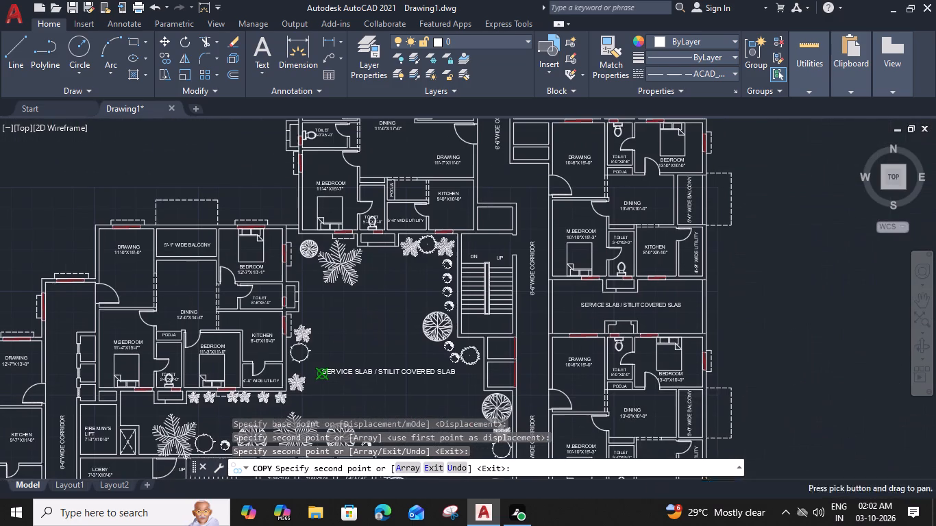
{"action": "scroll", "coordinate": [449, 237], "scroll_direction": "down", "scroll_amount": 1}
{"action": "scroll", "coordinate": [449, 237], "scroll_direction": "up", "scroll_amount": 3}
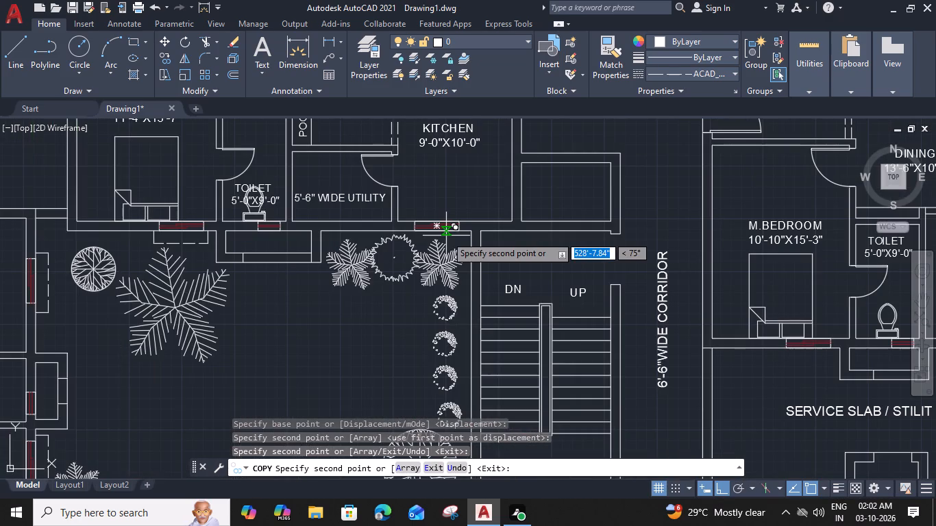
{"action": "left_click", "coordinate": [437, 231]}
Copy the projection to the service-slab windows of the topmost unit's 11'-6"X16'-0" master bedroom and 11'-4"X12'-0" bedroom.
{"action": "scroll", "coordinate": [437, 233], "scroll_direction": "down", "scroll_amount": 1}
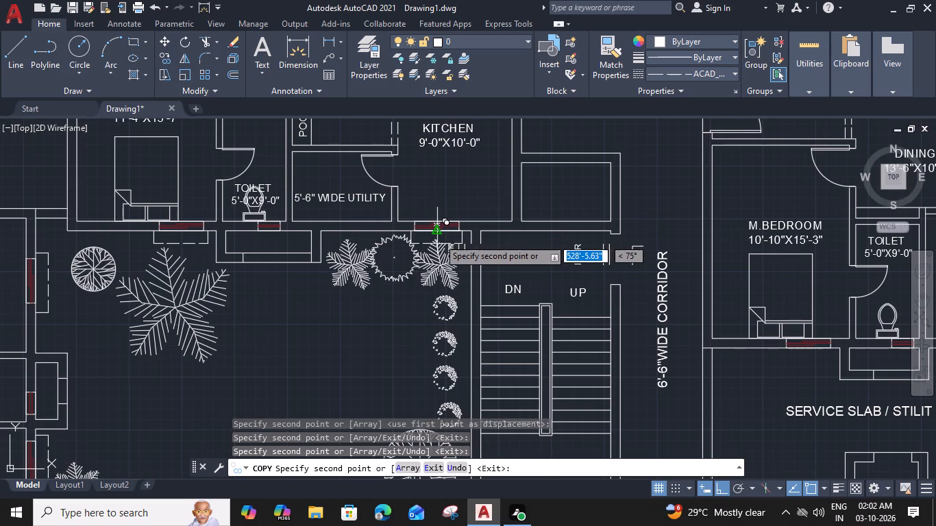
{"action": "middle_click_drag", "start_coordinate": [557, 277], "coordinate": [304, 303]}
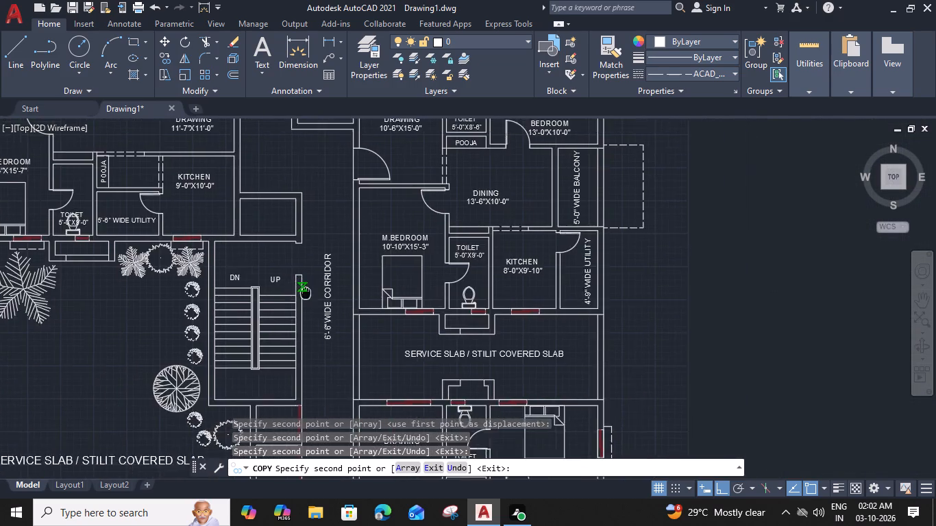
{"action": "middle_click_drag", "start_coordinate": [304, 303], "coordinate": [302, 418]}
{"action": "scroll", "coordinate": [310, 280], "scroll_direction": "down", "scroll_amount": 1}
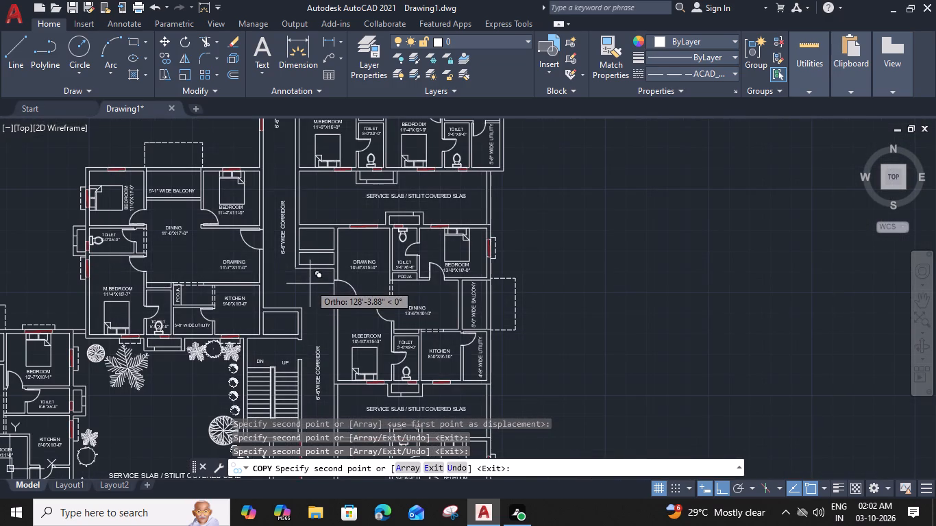
{"action": "middle_click_drag", "start_coordinate": [311, 290], "coordinate": [361, 423]}
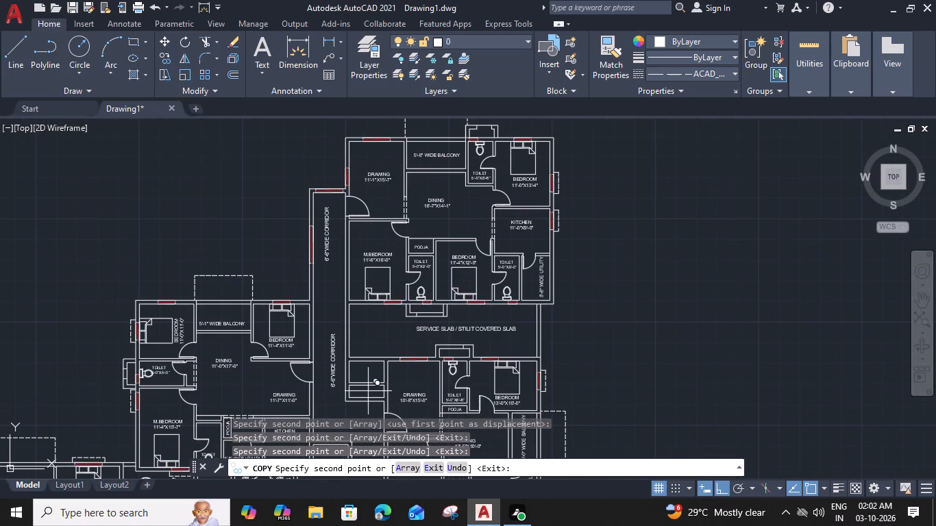
{"action": "scroll", "coordinate": [406, 323], "scroll_direction": "up", "scroll_amount": 3}
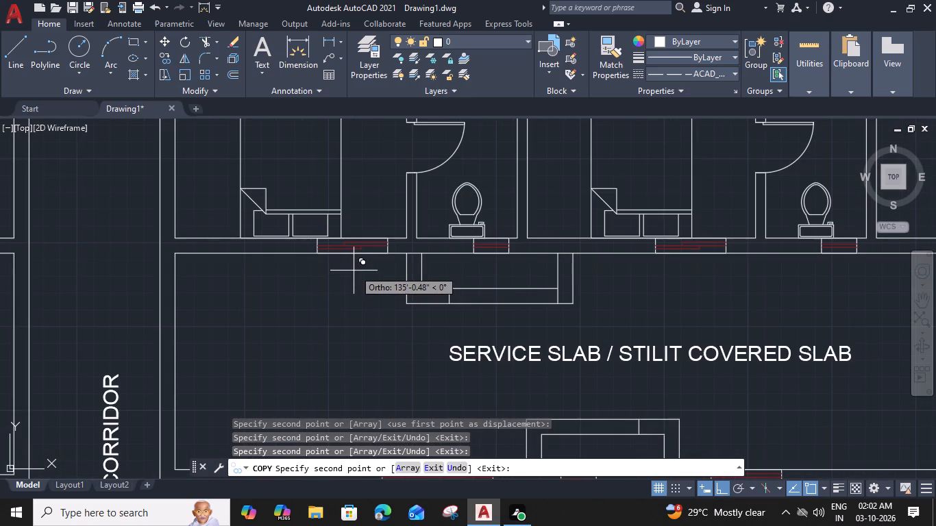
{"action": "left_click", "coordinate": [354, 255]}
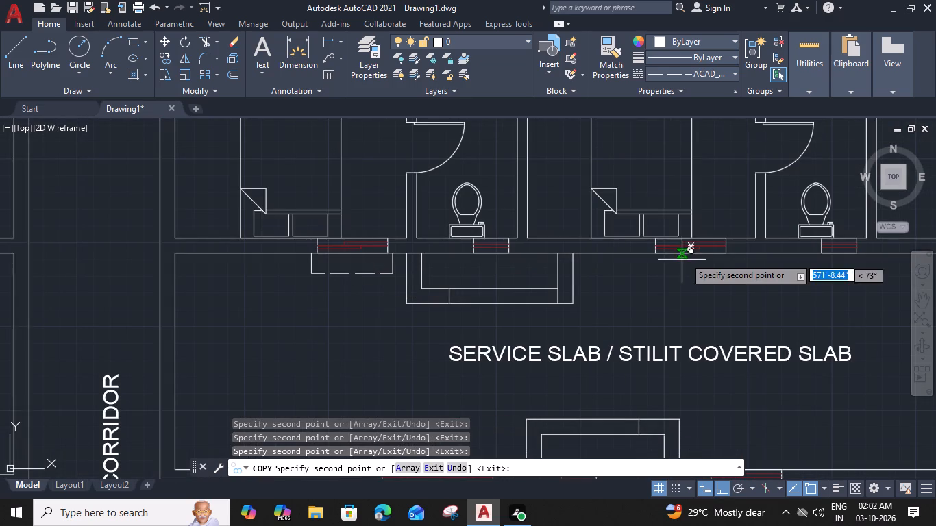
{"action": "left_click", "coordinate": [689, 255]}
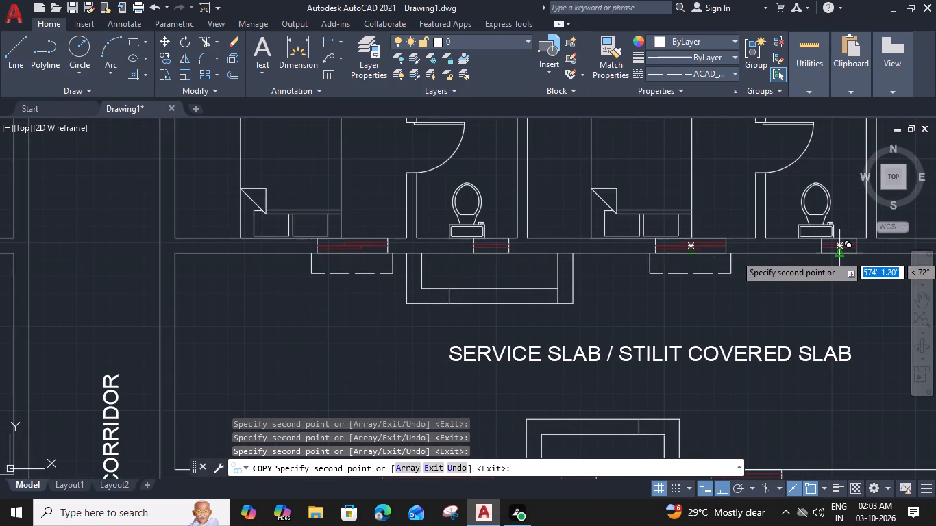
Copy the projection to the service-slab windows of the 10'-10"X15'-3" master bedroom and 8'-0"X9'-10" kitchen in the unit beneath.
{"action": "scroll", "coordinate": [827, 273], "scroll_direction": "down", "scroll_amount": 2}
{"action": "middle_click_drag", "start_coordinate": [770, 327], "coordinate": [703, 318]}
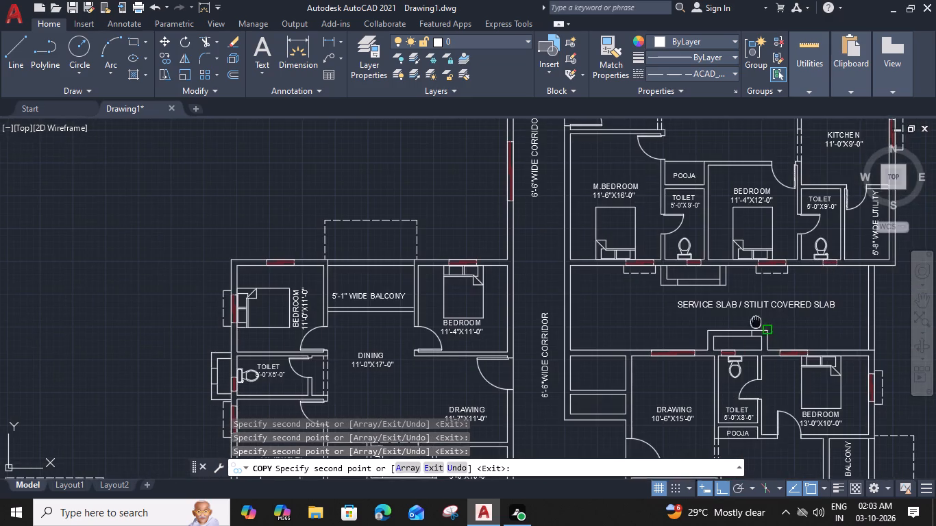
{"action": "middle_click_drag", "start_coordinate": [703, 318], "coordinate": [633, 316]}
{"action": "scroll", "coordinate": [633, 316], "scroll_direction": "down", "scroll_amount": 2}
{"action": "middle_click_drag", "start_coordinate": [634, 349], "coordinate": [613, 278]}
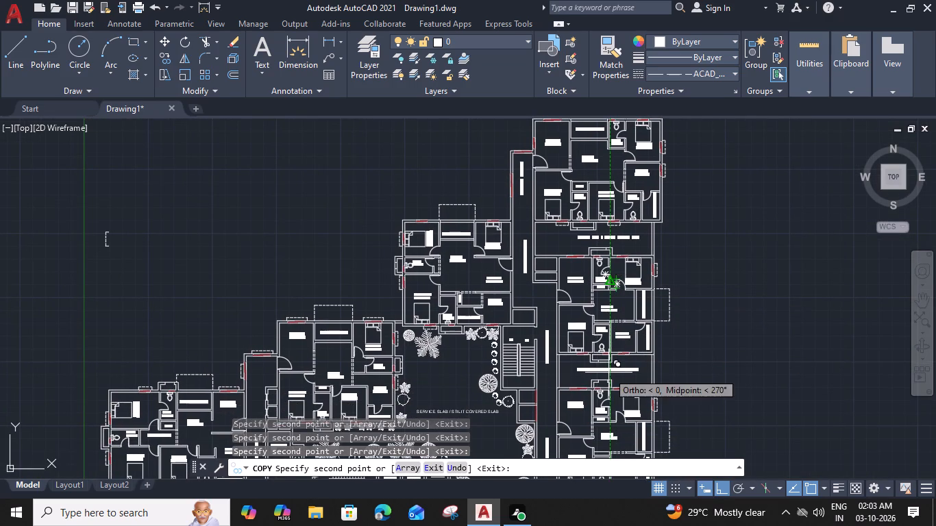
{"action": "scroll", "coordinate": [592, 374], "scroll_direction": "up", "scroll_amount": 4}
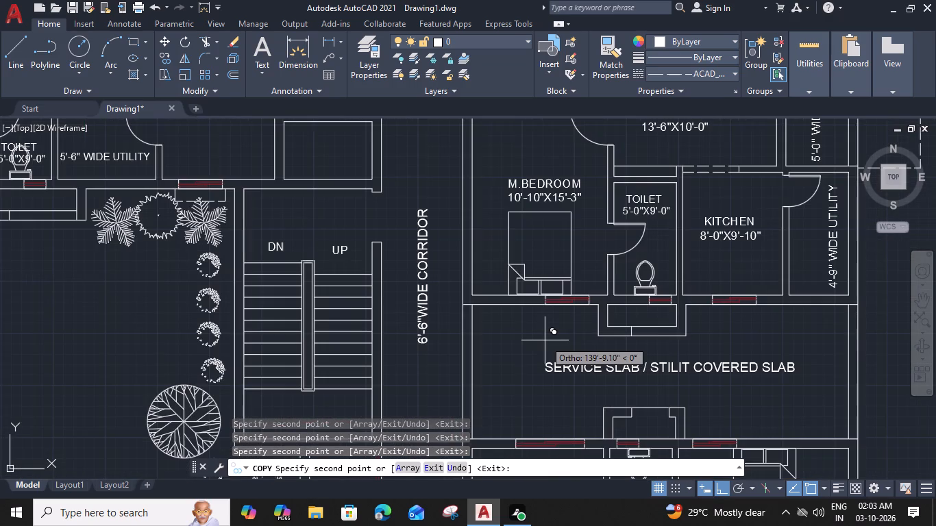
{"action": "left_click", "coordinate": [567, 308]}
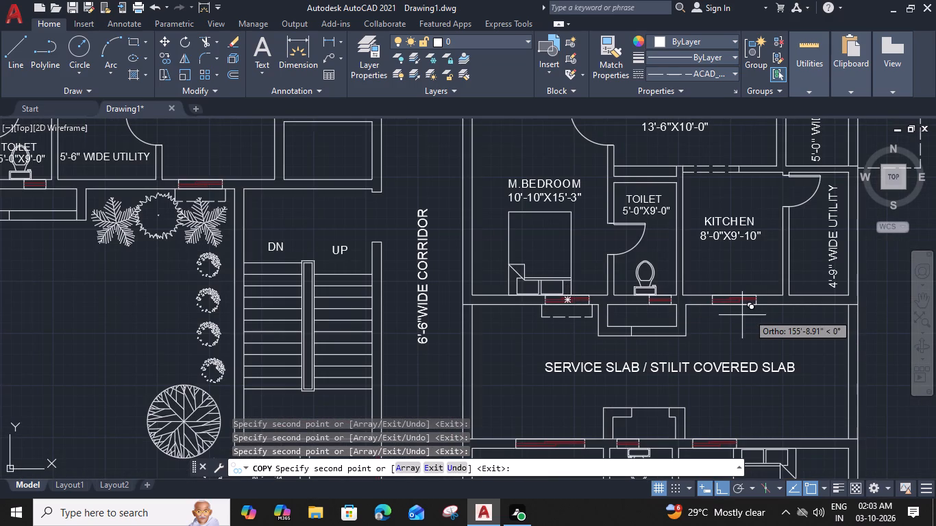
{"action": "left_click", "coordinate": [735, 308]}
Copy the projection to the service-slab windows of the next unit's 10'-10"X15'-3" master bedroom and 8'-0"X10'-2" kitchen.
{"action": "scroll", "coordinate": [735, 308], "scroll_direction": "down", "scroll_amount": 3}
{"action": "middle_click_drag", "start_coordinate": [730, 377], "coordinate": [638, 177]}
{"action": "scroll", "coordinate": [584, 328], "scroll_direction": "up", "scroll_amount": 3}
{"action": "left_click", "coordinate": [565, 290]}
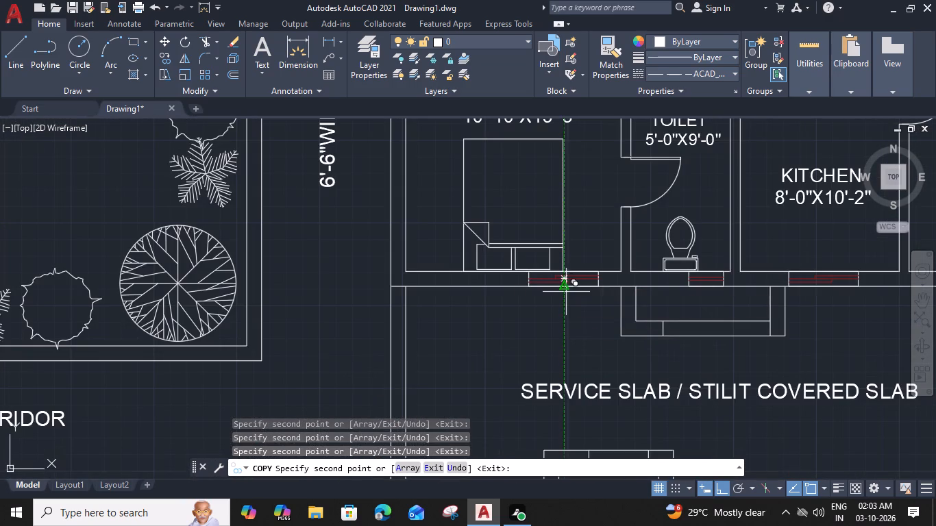
{"action": "left_click", "coordinate": [827, 286]}
{"action": "scroll", "coordinate": [824, 286], "scroll_direction": "down", "scroll_amount": 1}
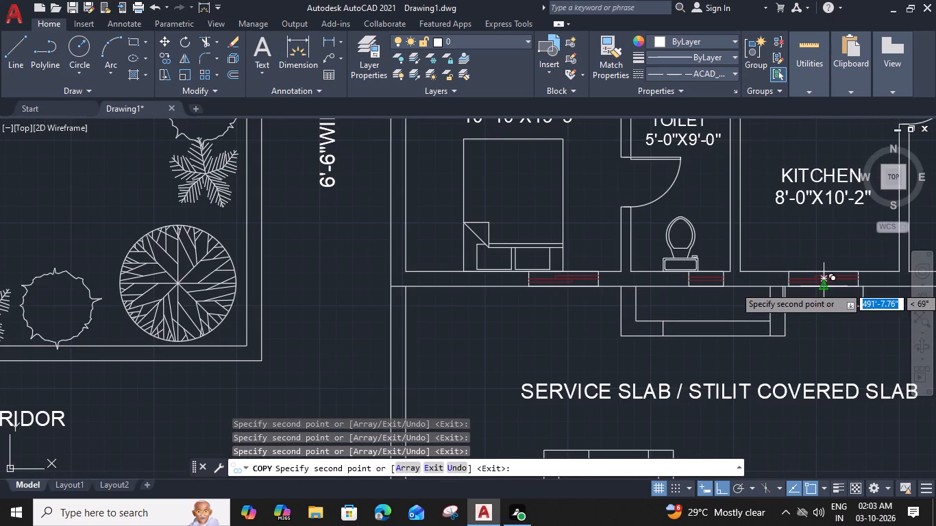
Check the windows of the units along the building's lower edge and around the service slab for missing projections.
{"action": "scroll", "coordinate": [824, 287], "scroll_direction": "down", "scroll_amount": 1}
{"action": "middle_click_drag", "start_coordinate": [765, 379], "coordinate": [570, 187]}
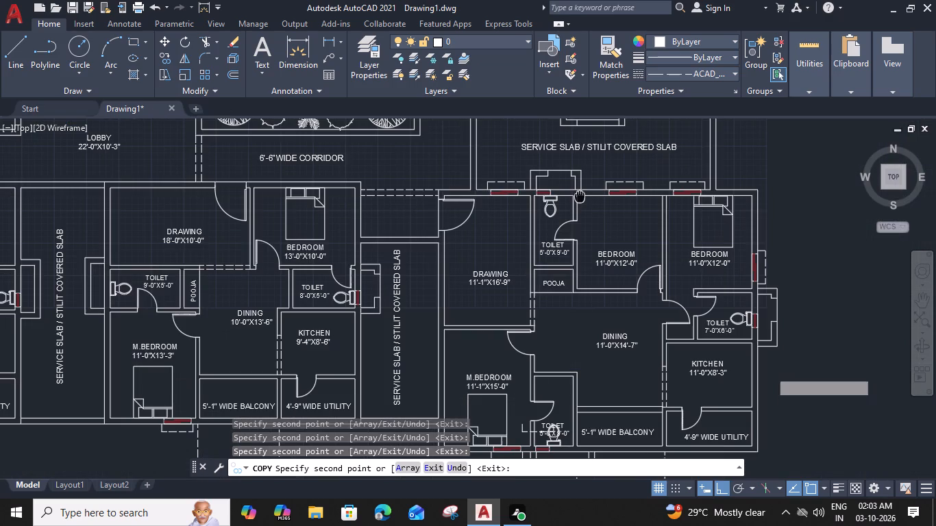
{"action": "middle_click_drag", "start_coordinate": [562, 308], "coordinate": [525, 157]}
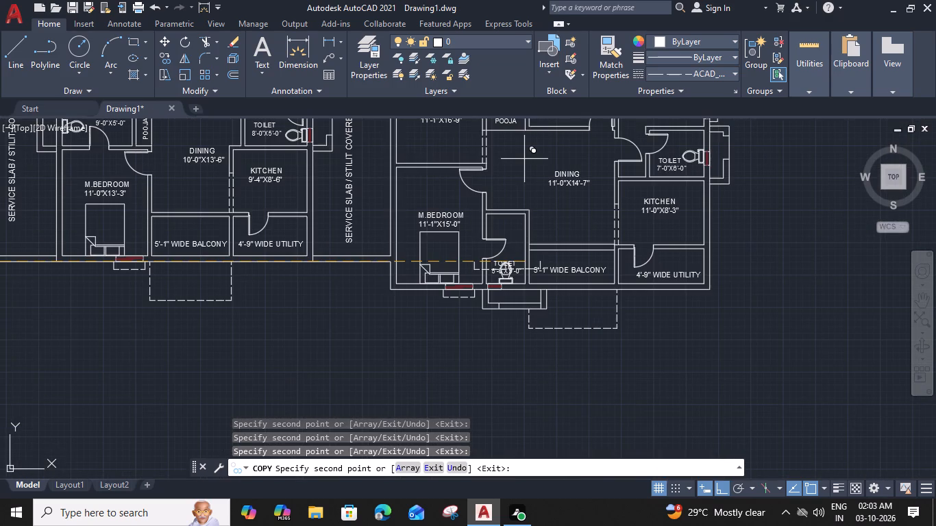
{"action": "middle_click_drag", "start_coordinate": [406, 369], "coordinate": [638, 341]}
{"action": "middle_click_drag", "start_coordinate": [638, 341], "coordinate": [620, 377]}
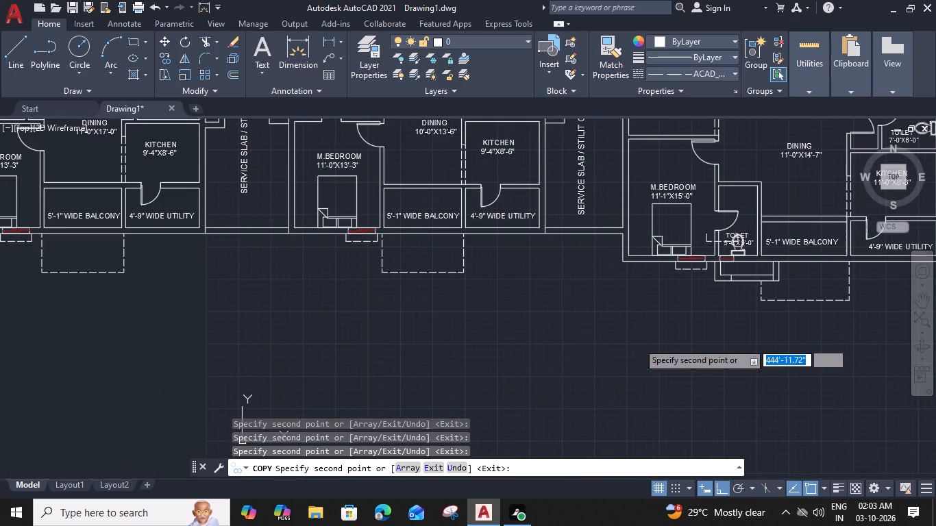
{"action": "middle_click_drag", "start_coordinate": [620, 377], "coordinate": [484, 382]}
{"action": "key", "text": "Escape"}
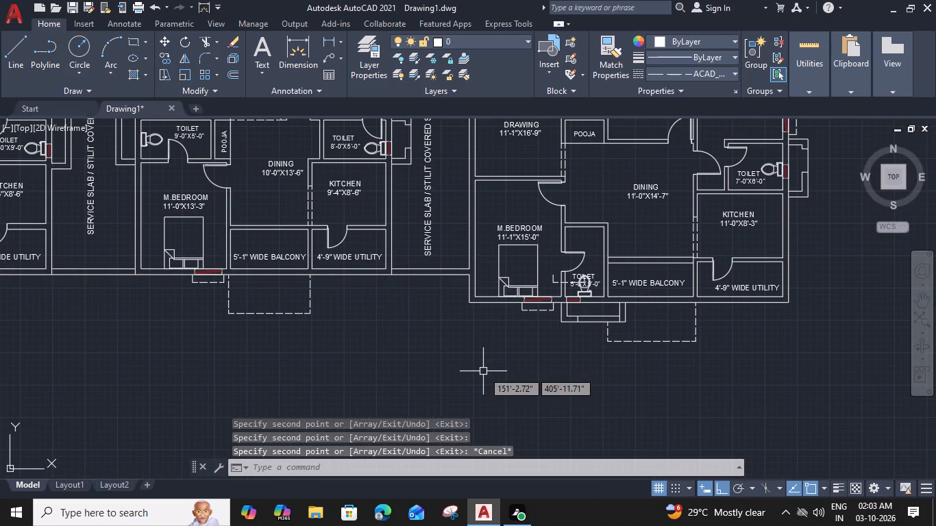
{"action": "middle_click_drag", "start_coordinate": [678, 249], "coordinate": [487, 414]}
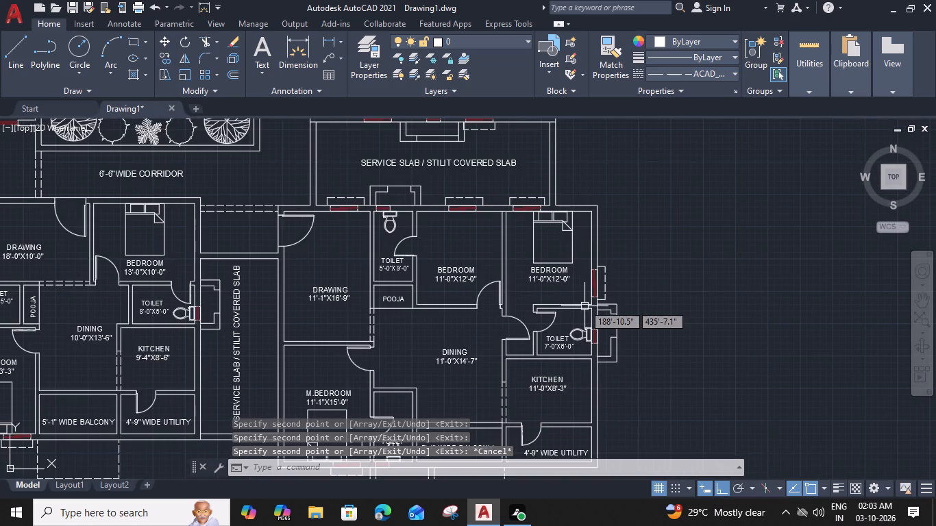
{"action": "middle_click_drag", "start_coordinate": [458, 295], "coordinate": [530, 413]}
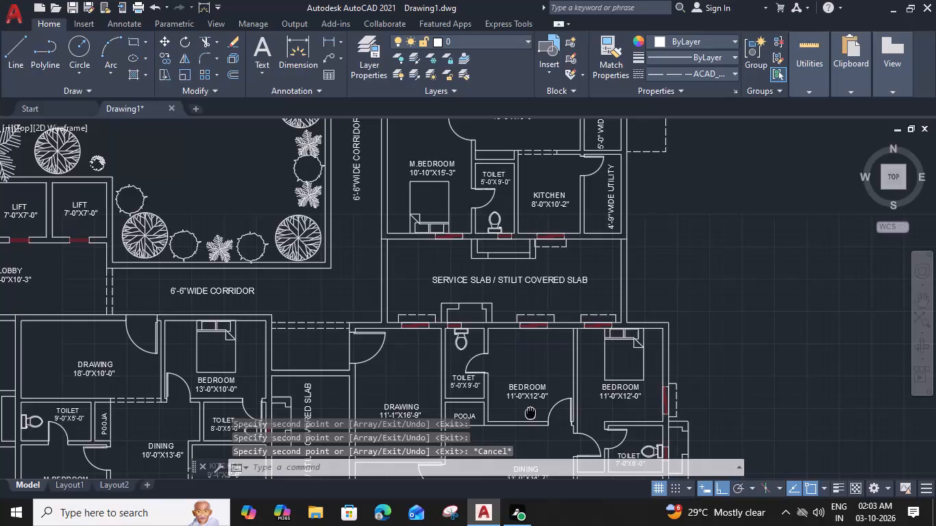
Copy the projection at the 8'-0"X10'-2" kitchen window to the same unit's 10'-10"X15'-3" master bedroom window facing the service slab.
{"action": "left_click", "coordinate": [566, 247]}
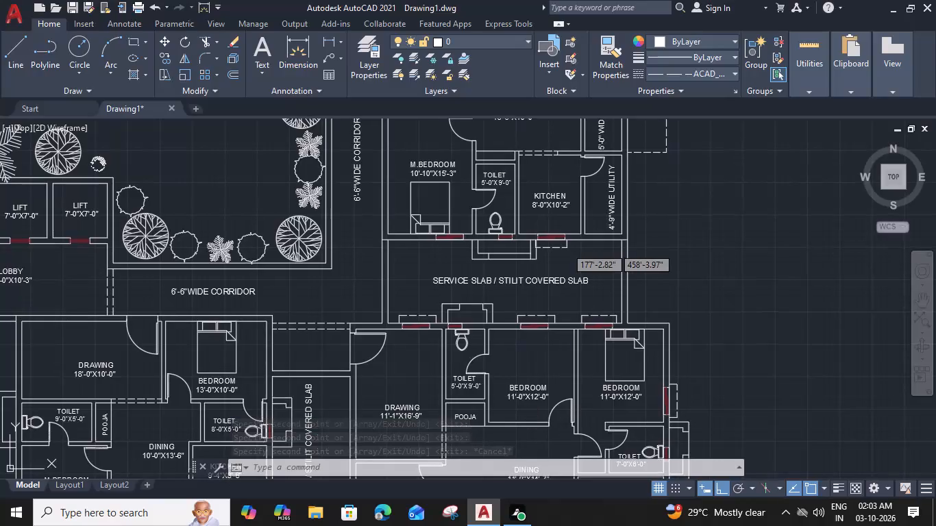
{"action": "type", "text": "CO"}
{"action": "key", "text": "space"}
{"action": "scroll", "coordinate": [546, 240], "scroll_direction": "up", "scroll_amount": 2}
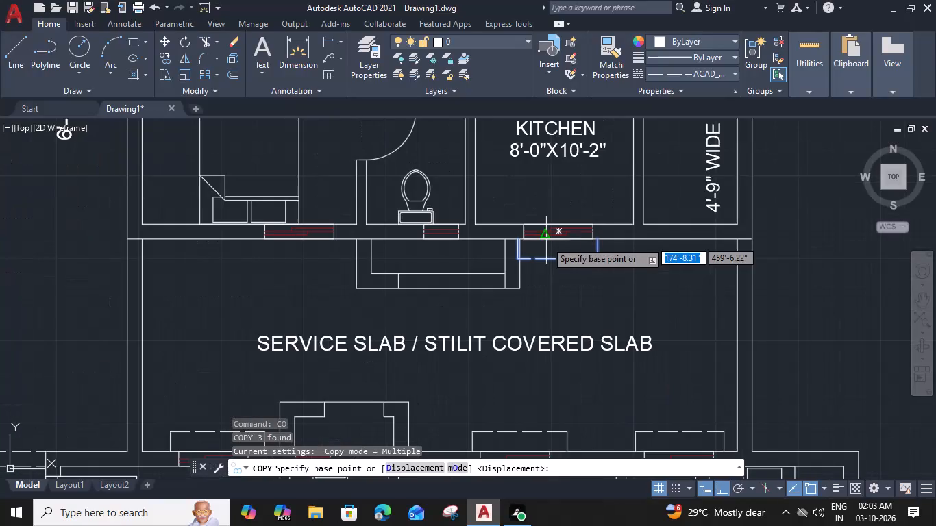
{"action": "left_click", "coordinate": [558, 240]}
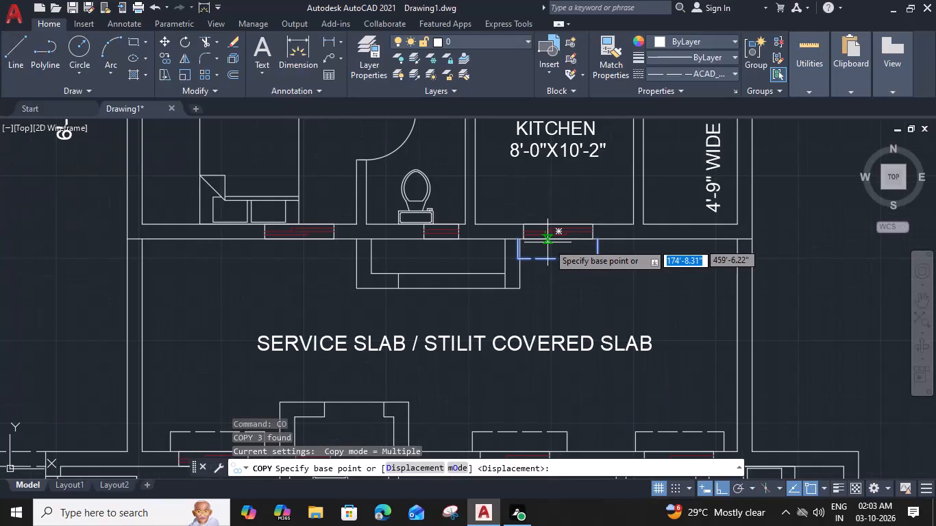
{"action": "left_click", "coordinate": [297, 242]}
{"action": "key", "text": "Escape"}
{"action": "scroll", "coordinate": [461, 274], "scroll_direction": "down", "scroll_amount": 1}
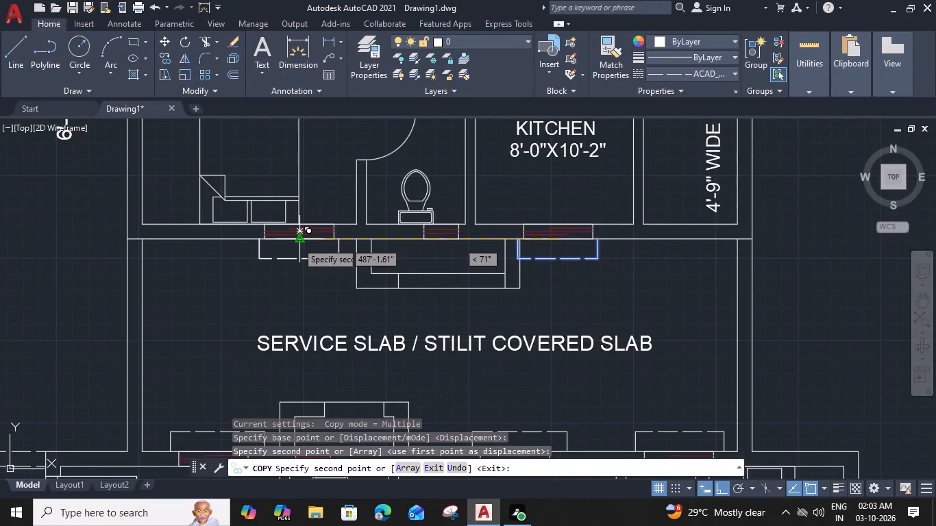
{"action": "scroll", "coordinate": [297, 242], "scroll_direction": "down", "scroll_amount": 1}
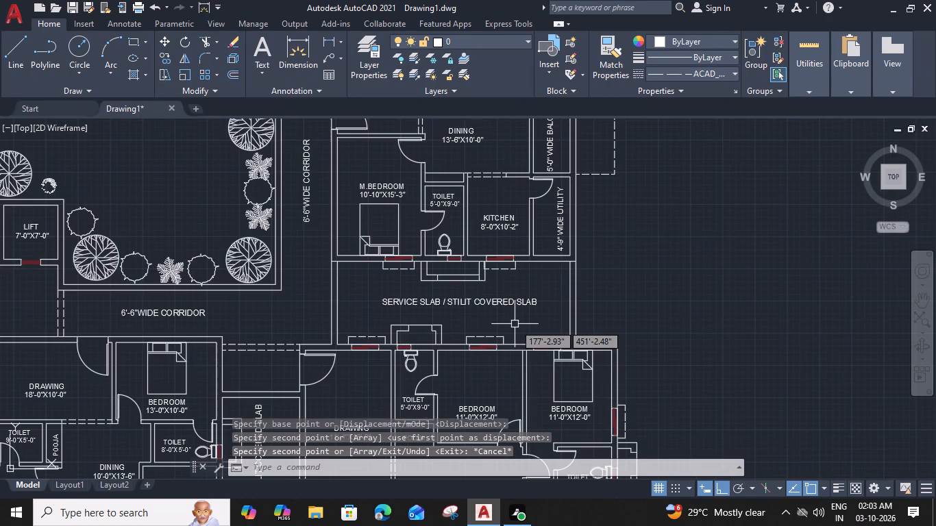
Group the three dashed projection lines at the 11'-1"X16'-9" drawing room's service-slab window.
{"action": "left_click", "coordinate": [505, 335]}
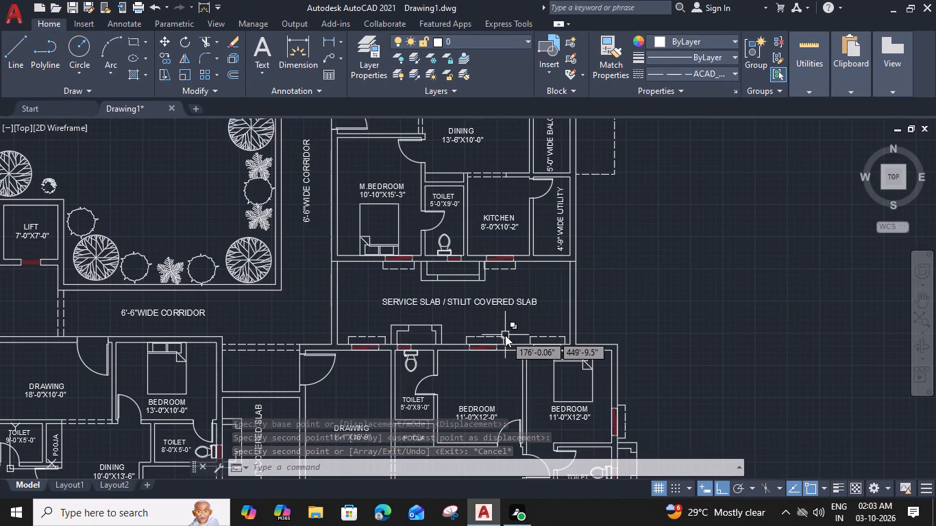
{"action": "key", "text": "Escape"}
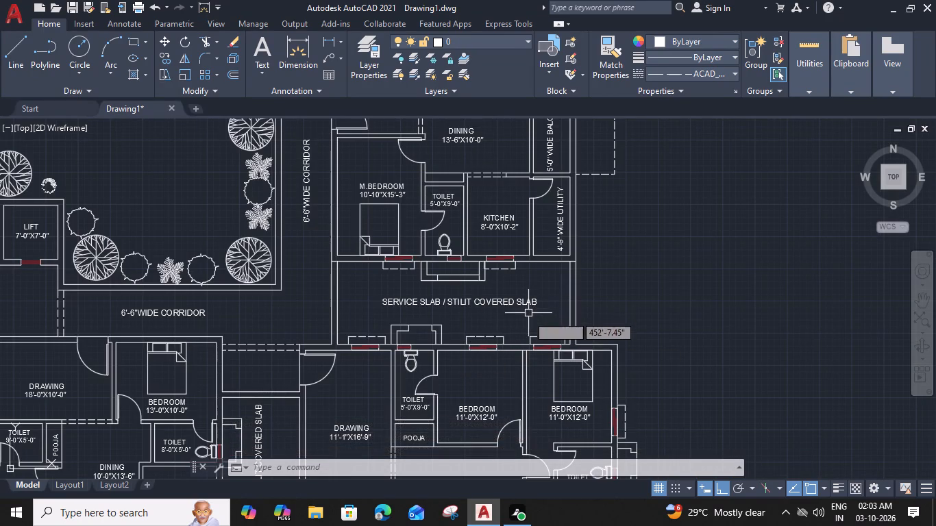
{"action": "middle_click_drag", "start_coordinate": [423, 329], "coordinate": [469, 455]}
{"action": "middle_click_drag", "start_coordinate": [487, 326], "coordinate": [487, 218]}
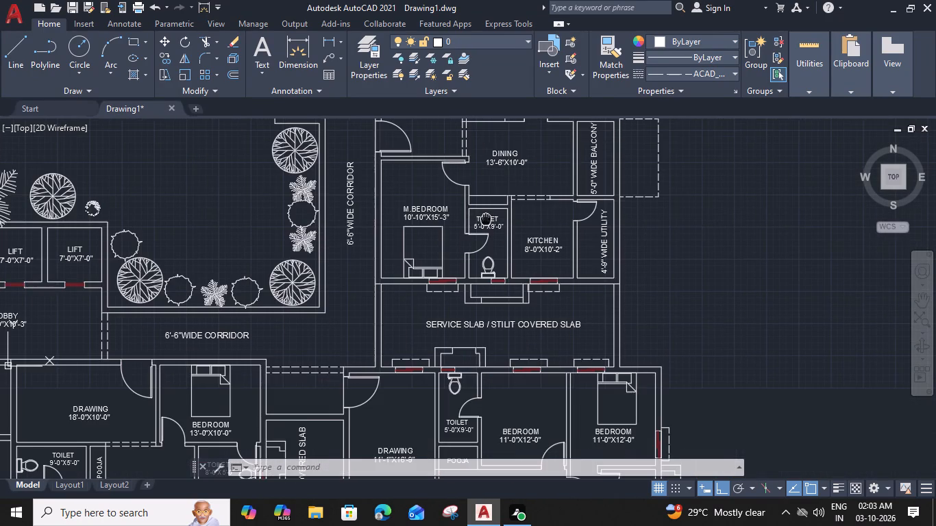
{"action": "scroll", "coordinate": [426, 365], "scroll_direction": "up", "scroll_amount": 3}
{"action": "left_click_drag", "start_coordinate": [439, 334], "coordinate": [423, 341]}
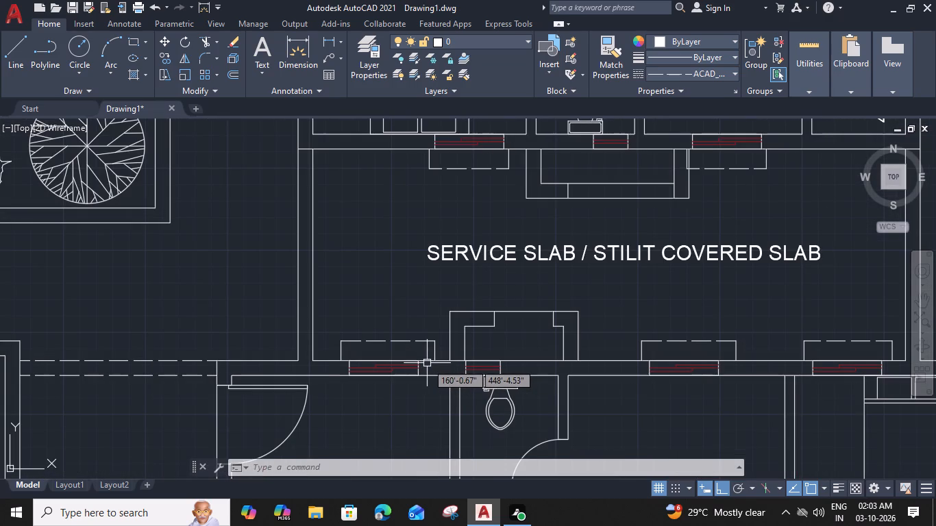
{"action": "left_click", "coordinate": [328, 352]}
{"action": "type", "text": "G"}
{"action": "key", "text": "space"}
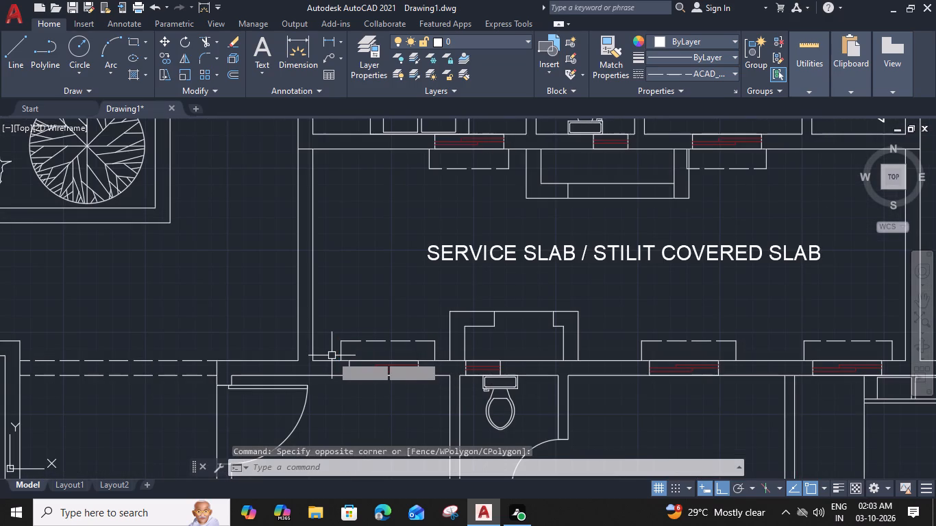
Copy the grouped projection to the service-slab windows of the 10'-6"X15'-0" drawing room and 13'-0"X10'-0" bedroom in the unit above.
{"action": "left_click", "coordinate": [384, 343]}
{"action": "type", "text": "CO"}
{"action": "key", "text": "space"}
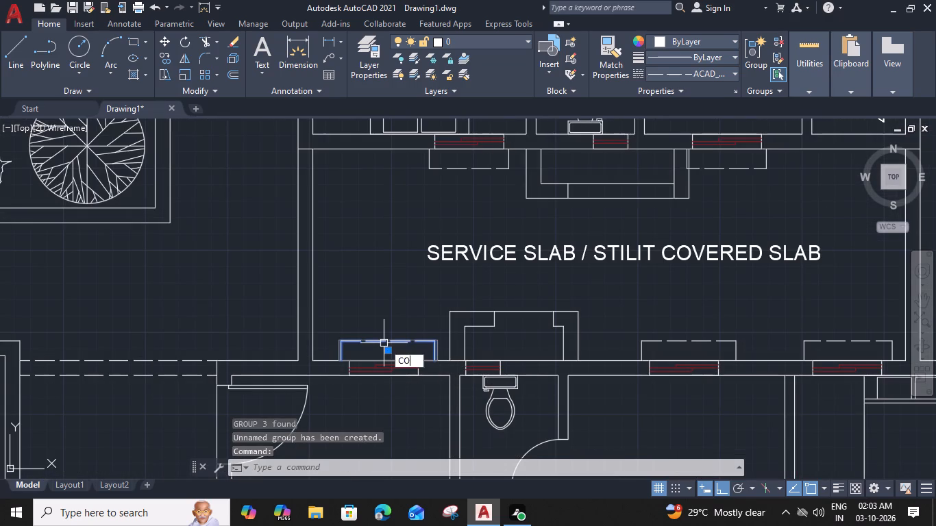
{"action": "left_click", "coordinate": [386, 357]}
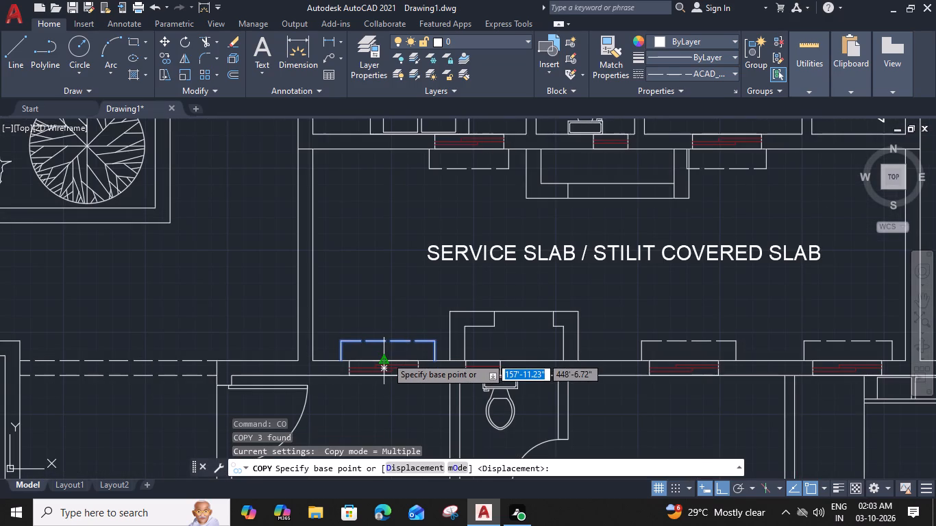
{"action": "scroll", "coordinate": [386, 332], "scroll_direction": "down", "scroll_amount": 3}
{"action": "middle_click_drag", "start_coordinate": [394, 245], "coordinate": [412, 479]}
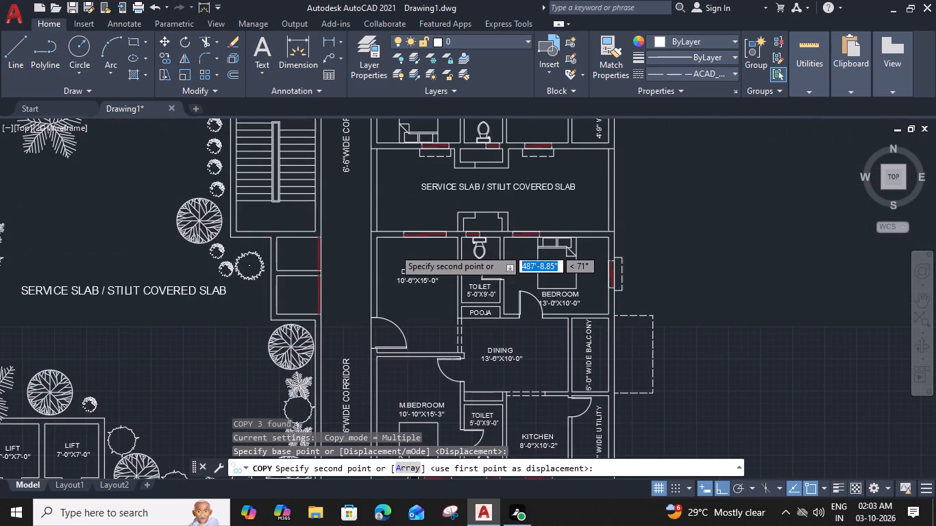
{"action": "scroll", "coordinate": [419, 236], "scroll_direction": "up", "scroll_amount": 3}
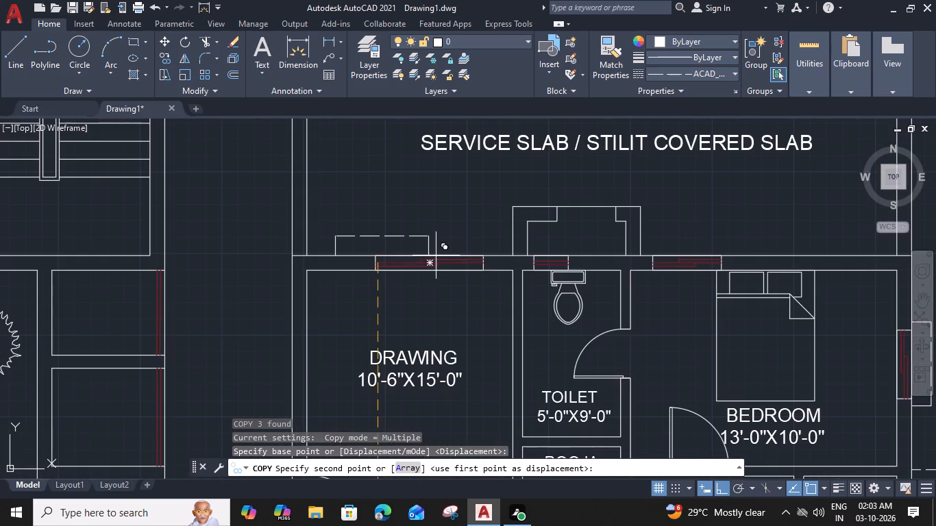
{"action": "left_click", "coordinate": [430, 256]}
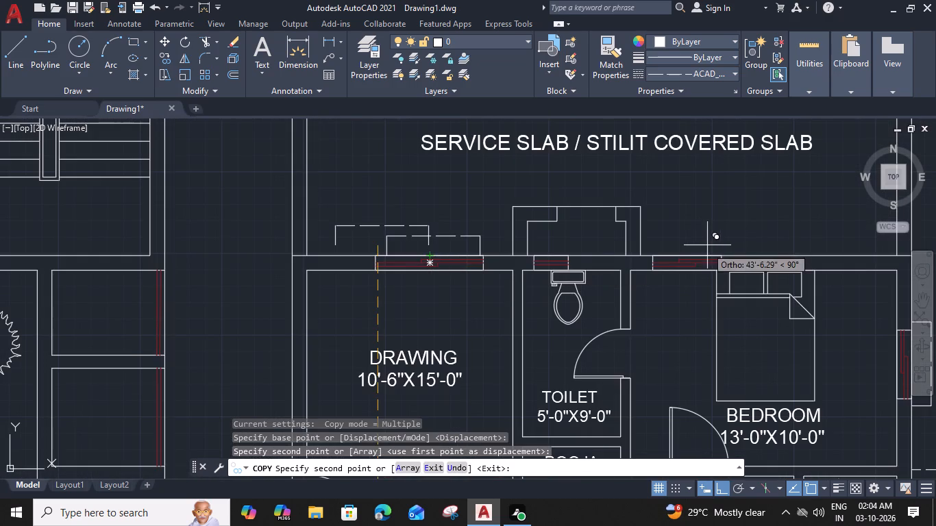
{"action": "left_click", "coordinate": [689, 254]}
Copy the projection to the next unit's 13'-0"X10'-0" bedroom service-slab window and the topmost unit's 11'-0"X13'-4" bedroom window in the top outer wall.
{"action": "scroll", "coordinate": [687, 252], "scroll_direction": "down", "scroll_amount": 2}
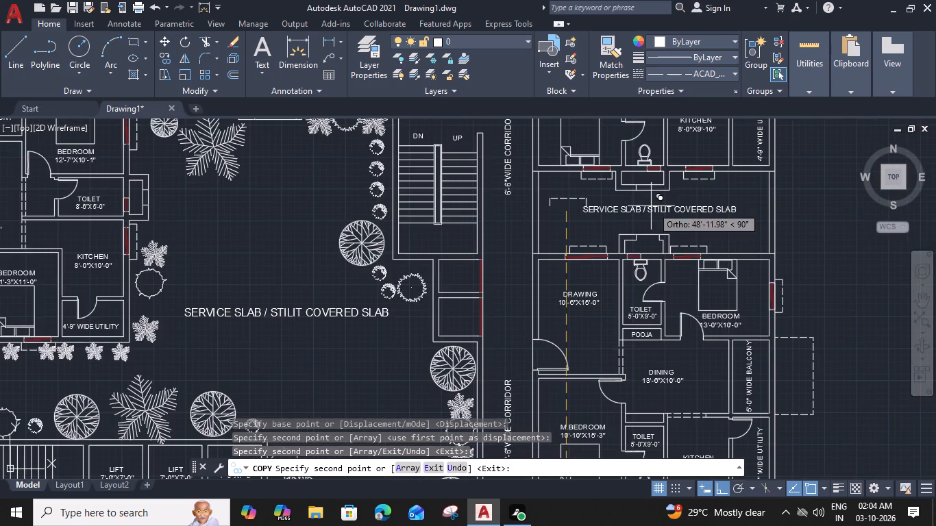
{"action": "middle_click_drag", "start_coordinate": [648, 203], "coordinate": [561, 497]}
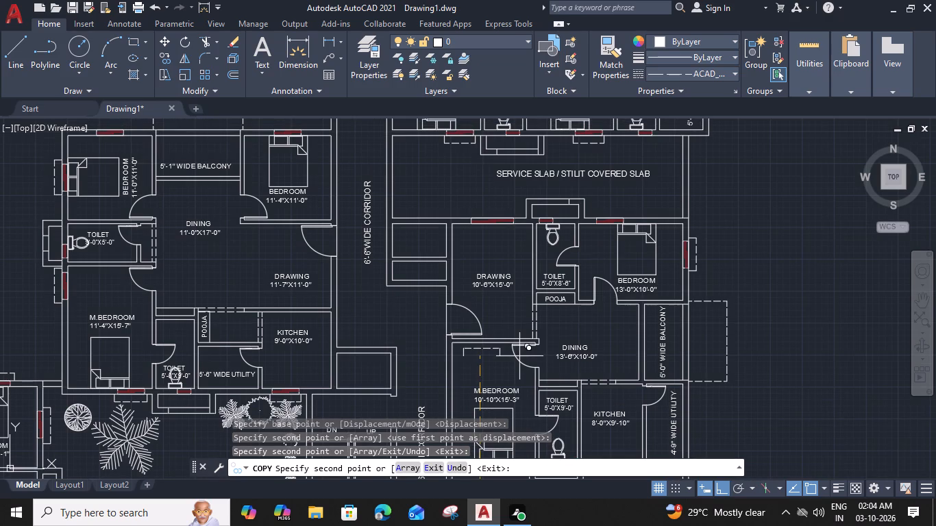
{"action": "scroll", "coordinate": [611, 212], "scroll_direction": "up", "scroll_amount": 3}
{"action": "left_click", "coordinate": [608, 225]}
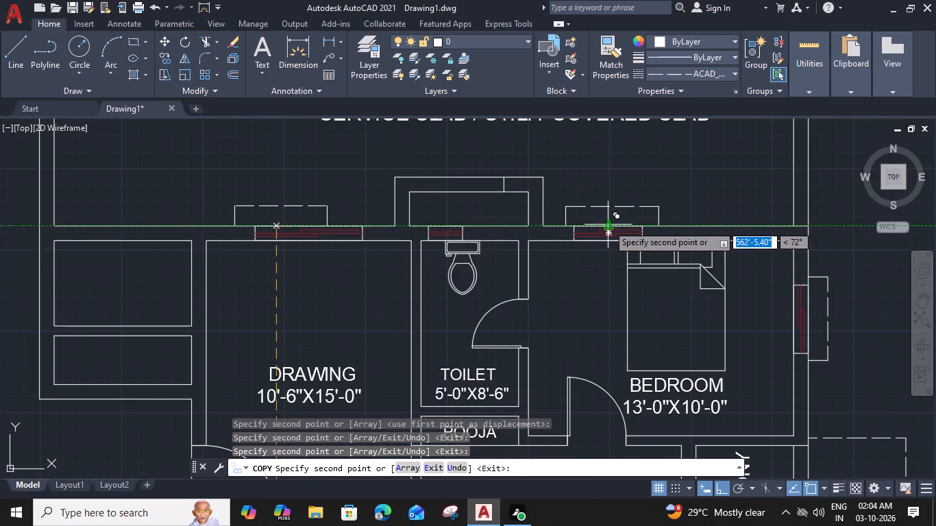
{"action": "scroll", "coordinate": [608, 223], "scroll_direction": "down", "scroll_amount": 3}
{"action": "middle_click_drag", "start_coordinate": [544, 226], "coordinate": [543, 248]}
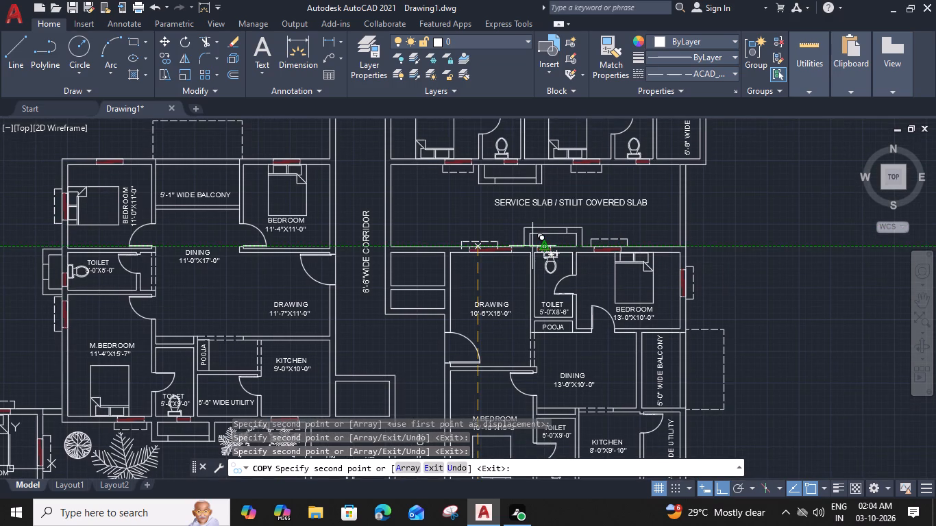
{"action": "middle_click_drag", "start_coordinate": [530, 231], "coordinate": [502, 525]}
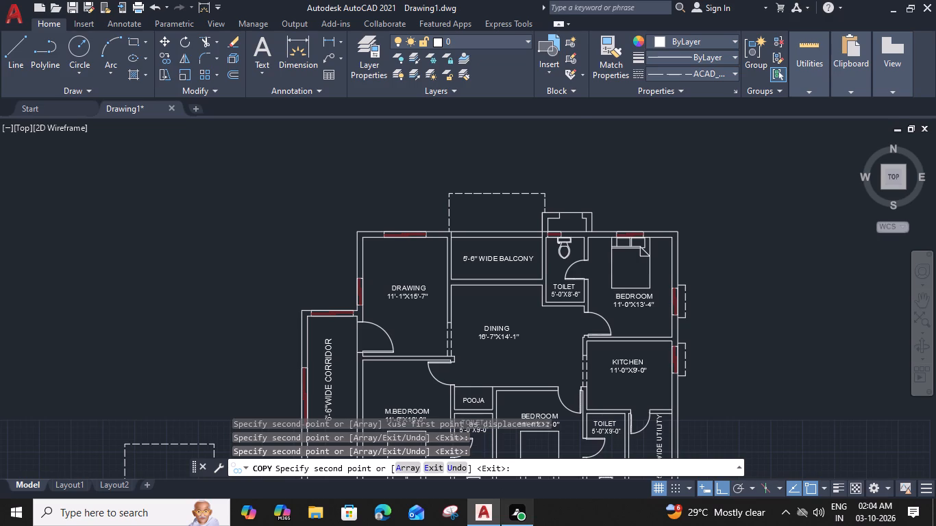
{"action": "left_click", "coordinate": [629, 229]}
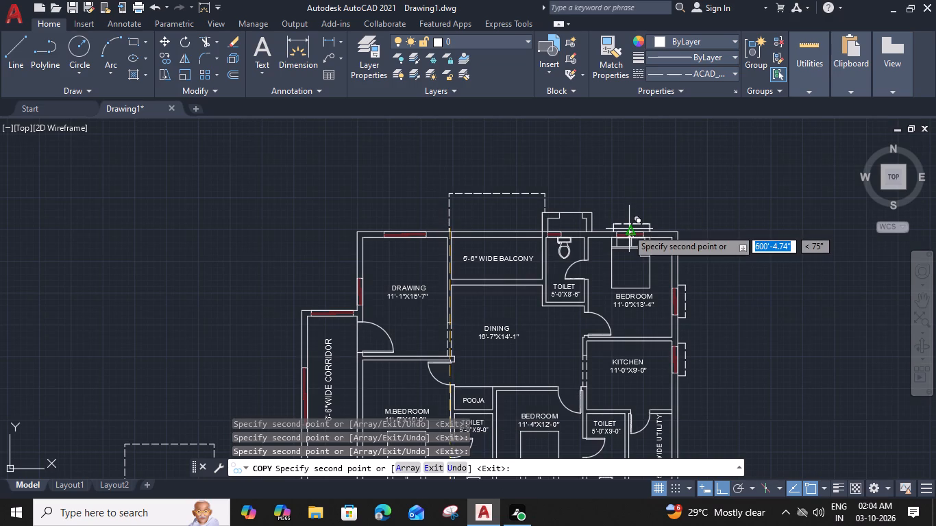
Copy the projection to the outer windows of the 11'-4"X11'-0" and 11'-0"X11'-0" bedrooms flanking the 5'-1" wide balcony.
{"action": "scroll", "coordinate": [460, 321], "scroll_direction": "down", "scroll_amount": 1}
{"action": "middle_click_drag", "start_coordinate": [458, 321], "coordinate": [645, 177]}
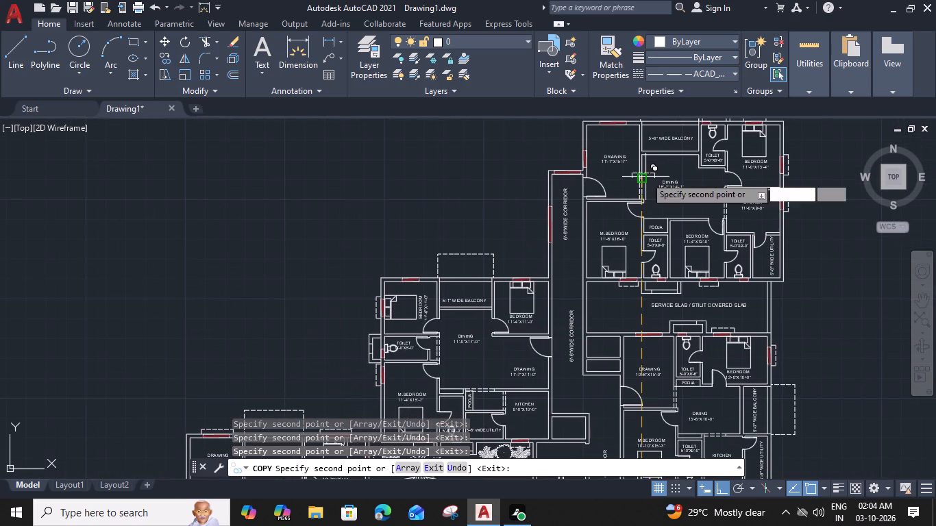
{"action": "scroll", "coordinate": [524, 272], "scroll_direction": "down", "scroll_amount": 1}
{"action": "scroll", "coordinate": [524, 278], "scroll_direction": "up", "scroll_amount": 2}
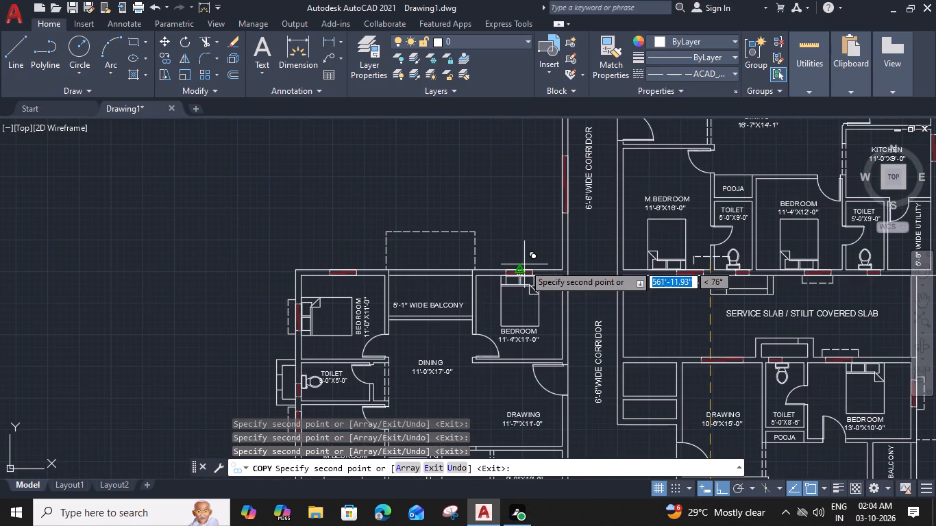
{"action": "left_click", "coordinate": [521, 268]}
{"action": "left_click", "coordinate": [347, 268]}
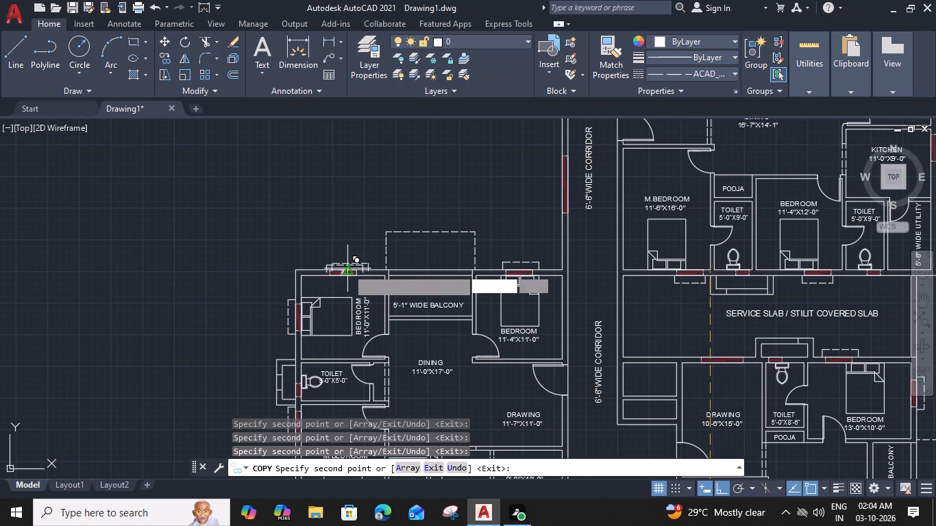
{"action": "middle_click_drag", "start_coordinate": [342, 323], "coordinate": [518, 128]}
{"action": "middle_click_drag", "start_coordinate": [397, 266], "coordinate": [446, 165]}
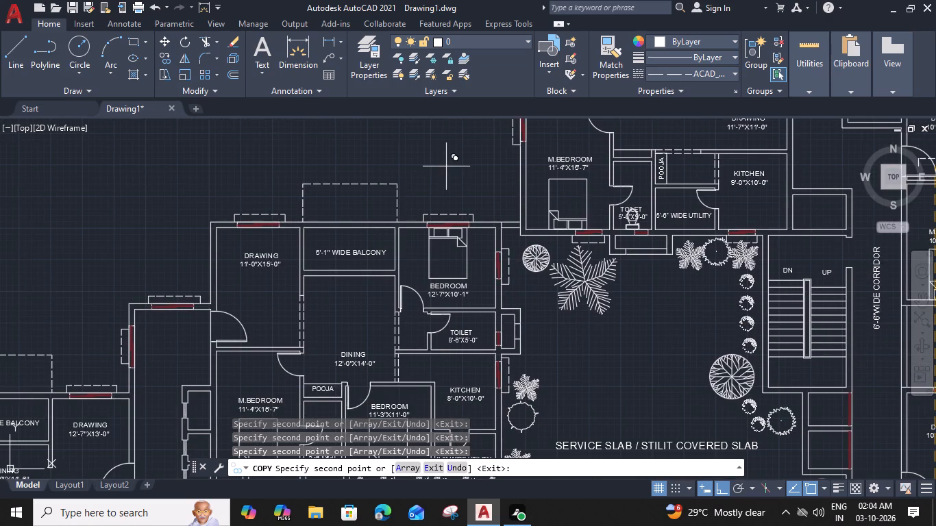
{"action": "middle_click_drag", "start_coordinate": [430, 269], "coordinate": [600, 171]}
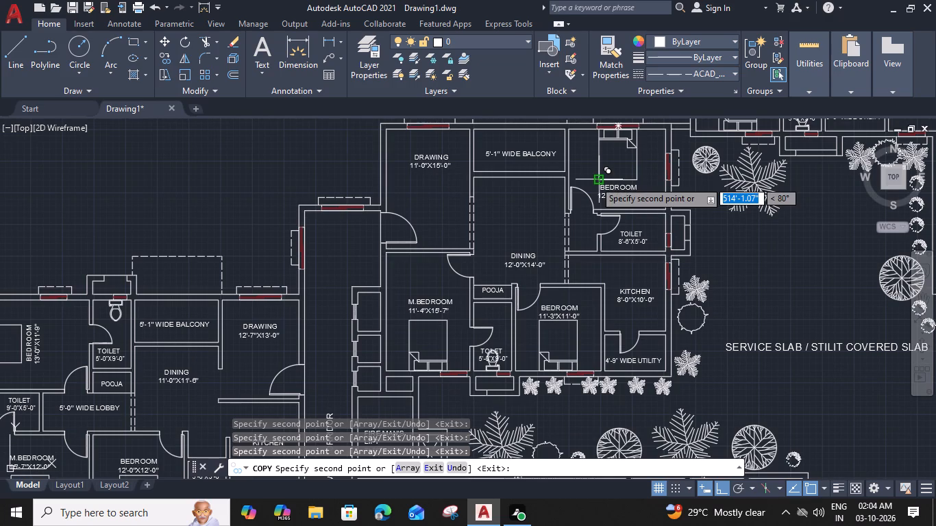
{"action": "key", "text": "Escape"}
Move the 11'-0"X11'-0" bedroom's dashed window projection outward so its ends meet the outer face of the top wall.
{"action": "scroll", "coordinate": [593, 181], "scroll_direction": "down", "scroll_amount": 2}
{"action": "middle_click_drag", "start_coordinate": [625, 196], "coordinate": [493, 340]}
{"action": "scroll", "coordinate": [530, 194], "scroll_direction": "up", "scroll_amount": 4}
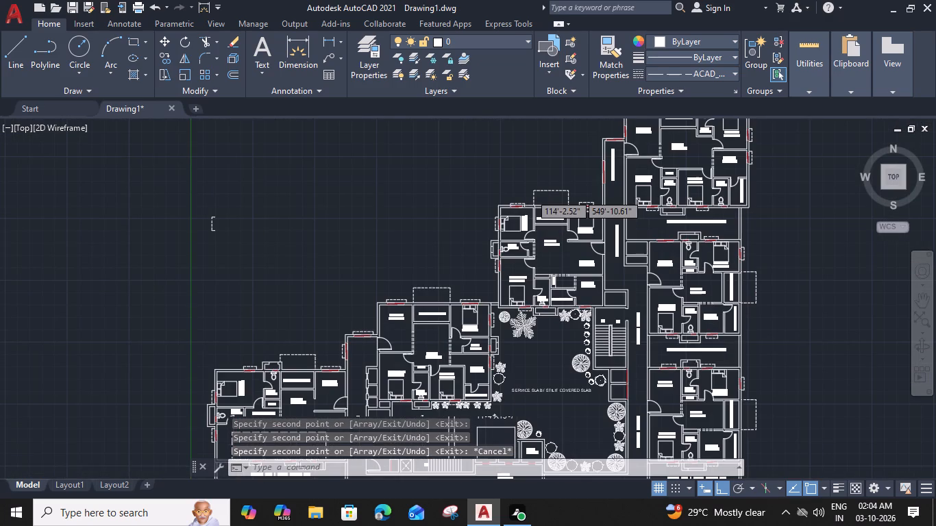
{"action": "left_click", "coordinate": [508, 225]}
{"action": "type", "text": "M"}
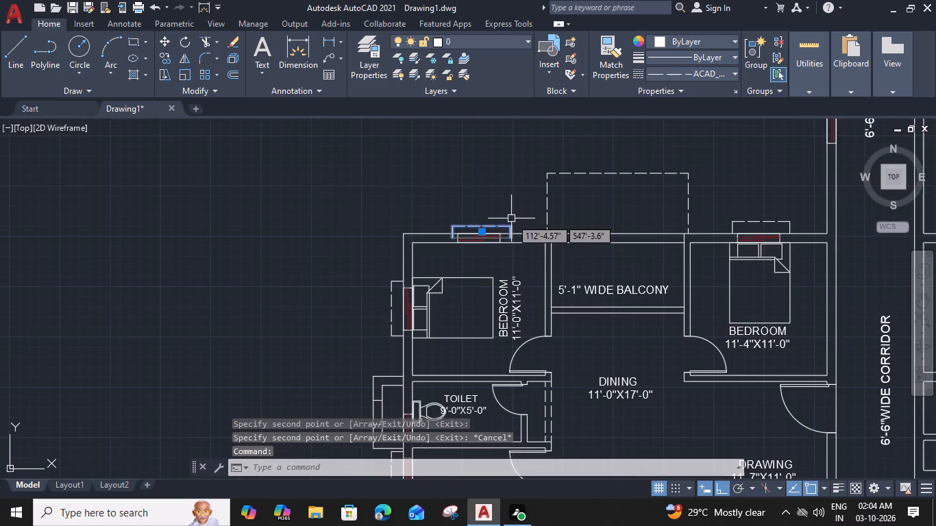
{"action": "key", "text": "space"}
{"action": "scroll", "coordinate": [511, 233], "scroll_direction": "up", "scroll_amount": 3}
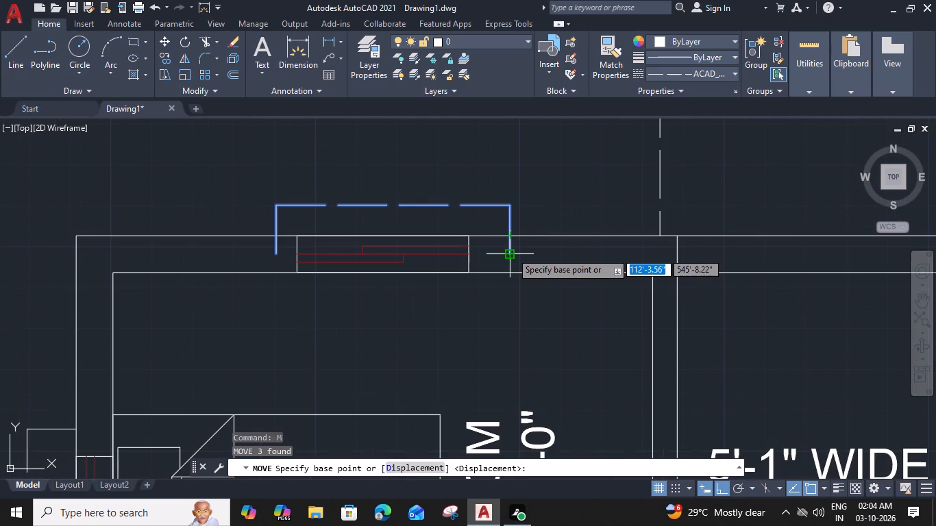
{"action": "left_click", "coordinate": [511, 252]}
{"action": "left_click", "coordinate": [508, 234]}
Ungroup the dashed projection at the service-slab window of the lower 10'-6"X15'-0" drawing room, beside the 5'-0"X9'-0" toilet.
{"action": "scroll", "coordinate": [508, 234], "scroll_direction": "down", "scroll_amount": 3}
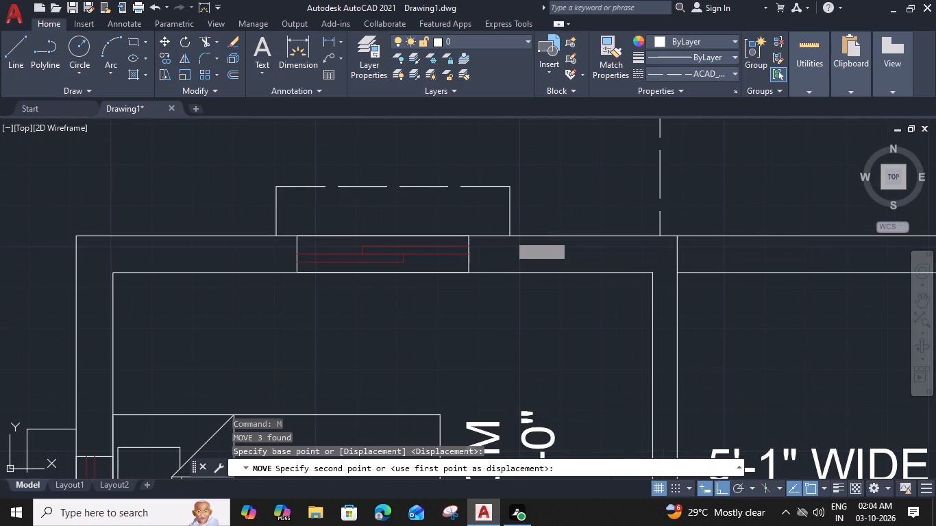
{"action": "middle_click_drag", "start_coordinate": [682, 247], "coordinate": [504, 223]}
{"action": "scroll", "coordinate": [508, 229], "scroll_direction": "down", "scroll_amount": 2}
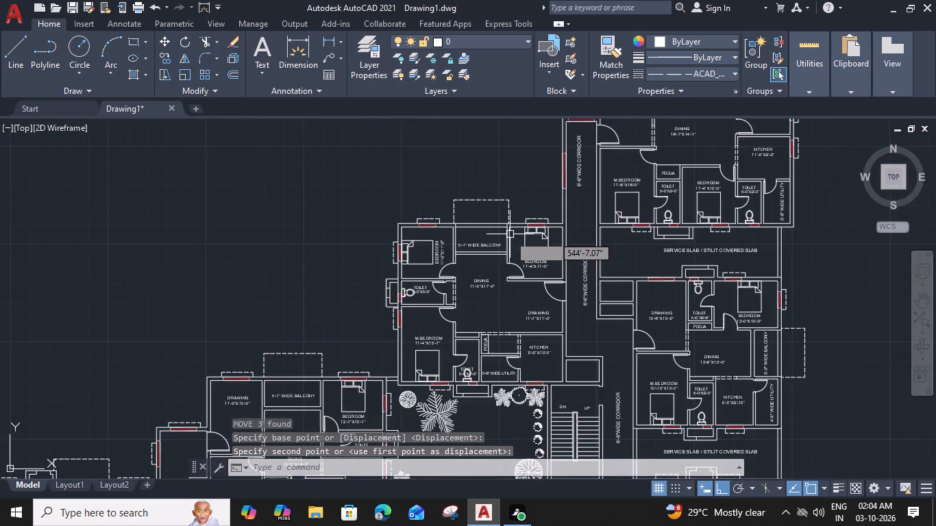
{"action": "middle_click_drag", "start_coordinate": [630, 250], "coordinate": [533, 187]}
{"action": "middle_click_drag", "start_coordinate": [545, 254], "coordinate": [538, 195]}
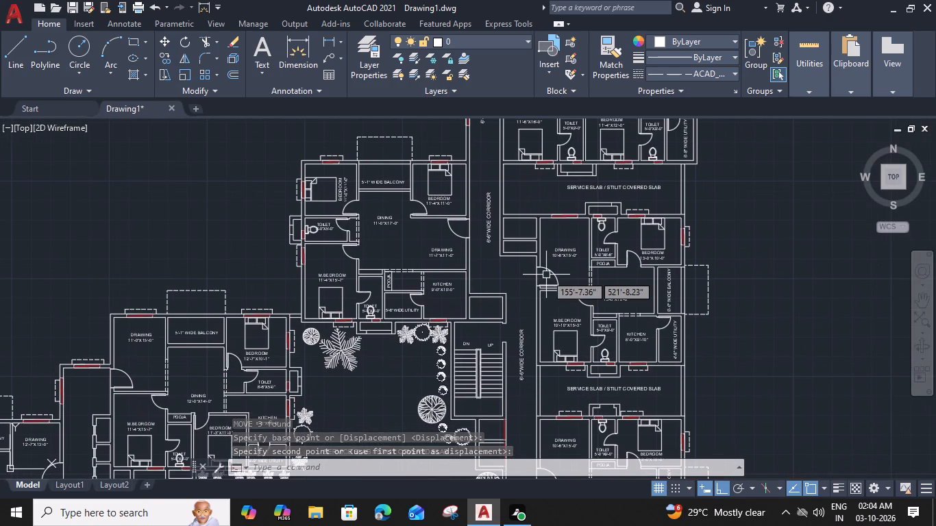
{"action": "middle_click_drag", "start_coordinate": [538, 195], "coordinate": [537, 168]}
{"action": "middle_click_drag", "start_coordinate": [559, 337], "coordinate": [550, 191]}
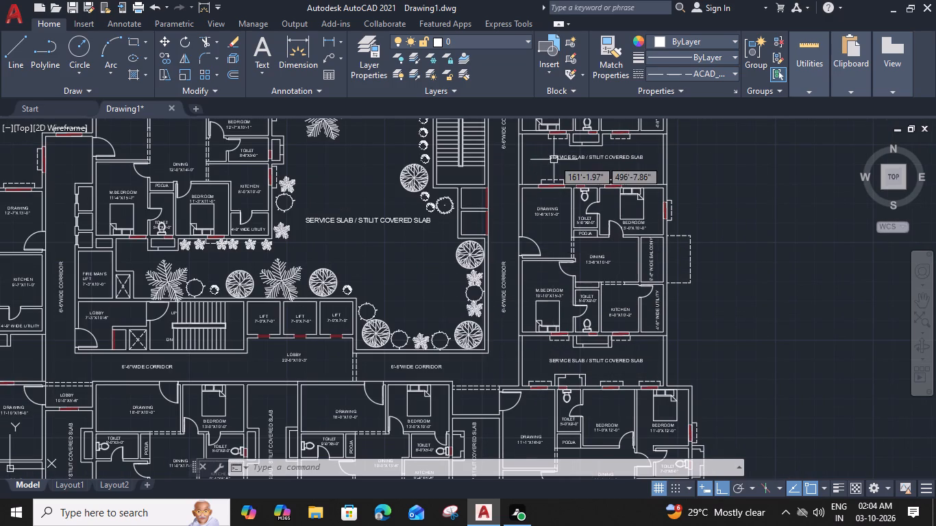
{"action": "scroll", "coordinate": [555, 171], "scroll_direction": "up", "scroll_amount": 4}
{"action": "left_click", "coordinate": [557, 218]}
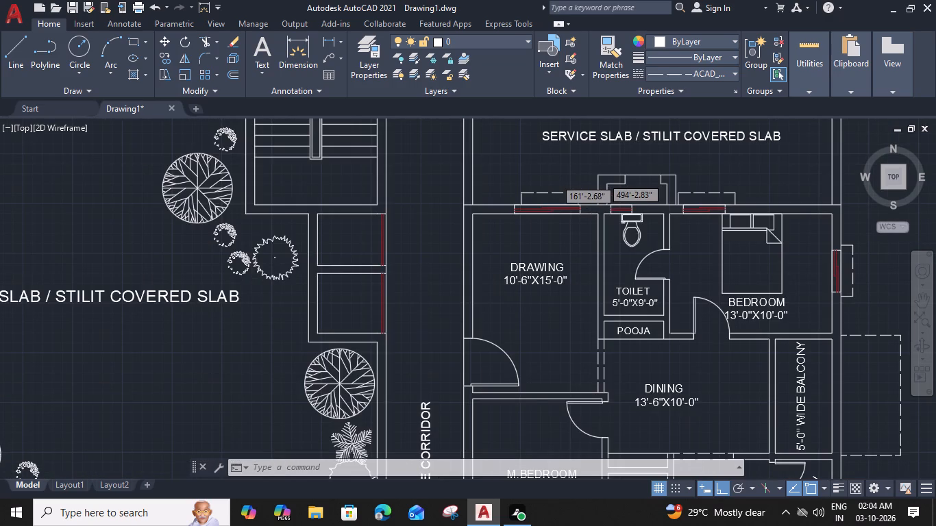
{"action": "type", "text": "UN"}
{"action": "type", "text": "G"}
{"action": "key", "text": "space"}
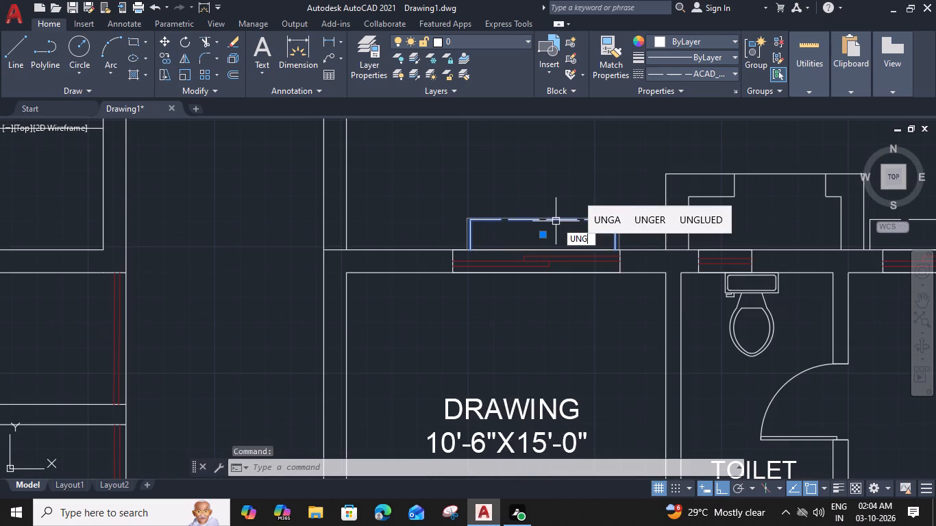
Move the projection's two short end lines outward along the wall to just beyond the drawing room window's ends.
{"action": "left_click", "coordinate": [471, 237]}
{"action": "key", "text": "m"}
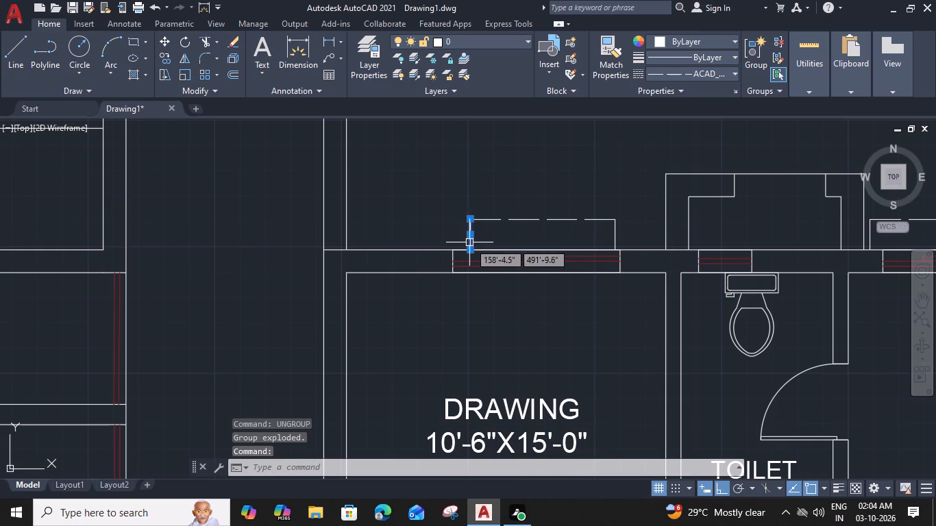
{"action": "key", "text": "space"}
{"action": "left_click", "coordinate": [470, 249]}
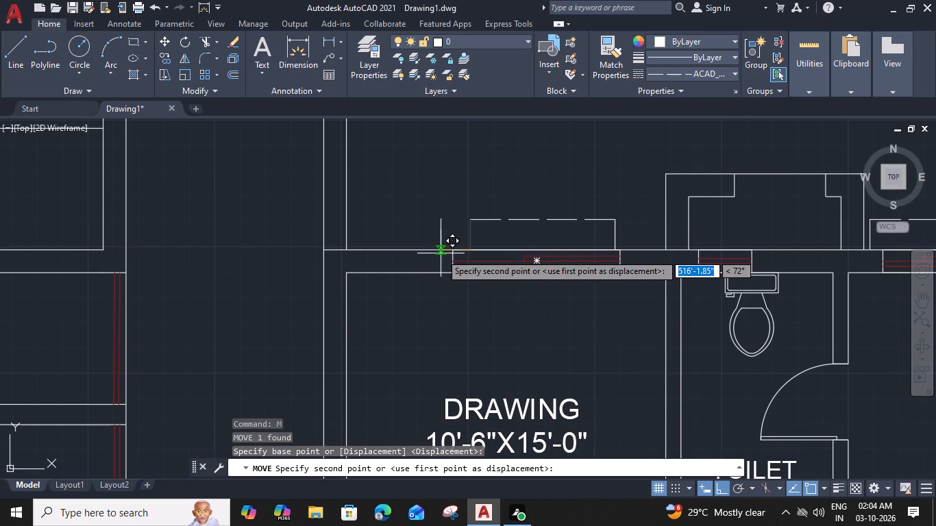
{"action": "left_click", "coordinate": [440, 251]}
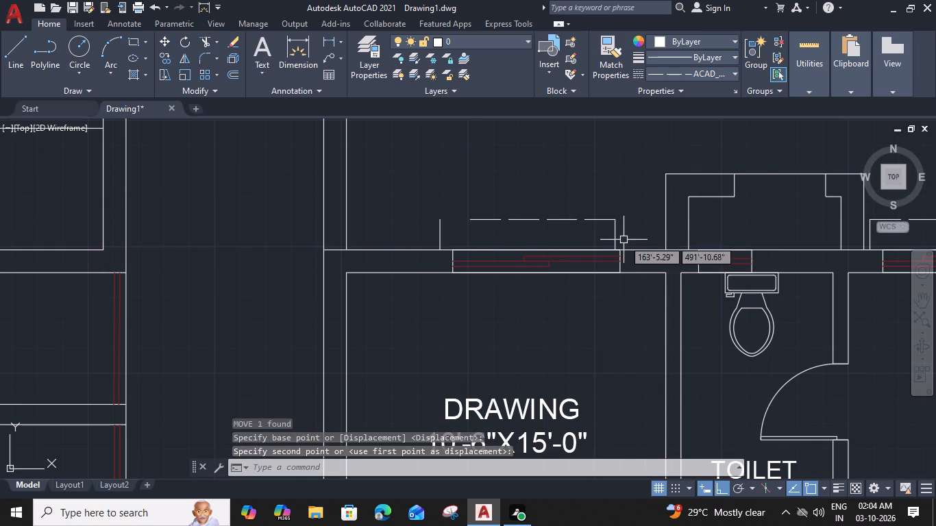
{"action": "left_click", "coordinate": [615, 237]}
{"action": "type", "text": "M"}
{"action": "key", "text": "space"}
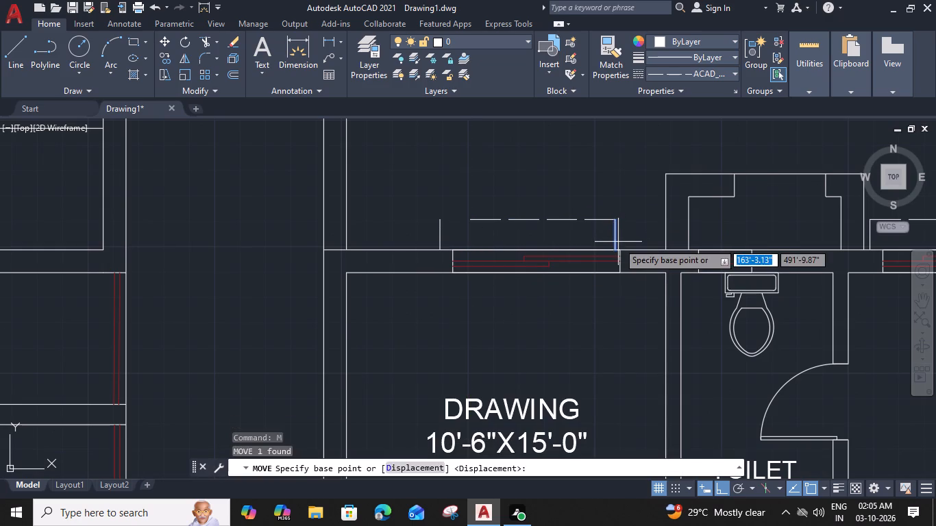
{"action": "left_click", "coordinate": [615, 248]}
{"action": "left_click", "coordinate": [632, 249]}
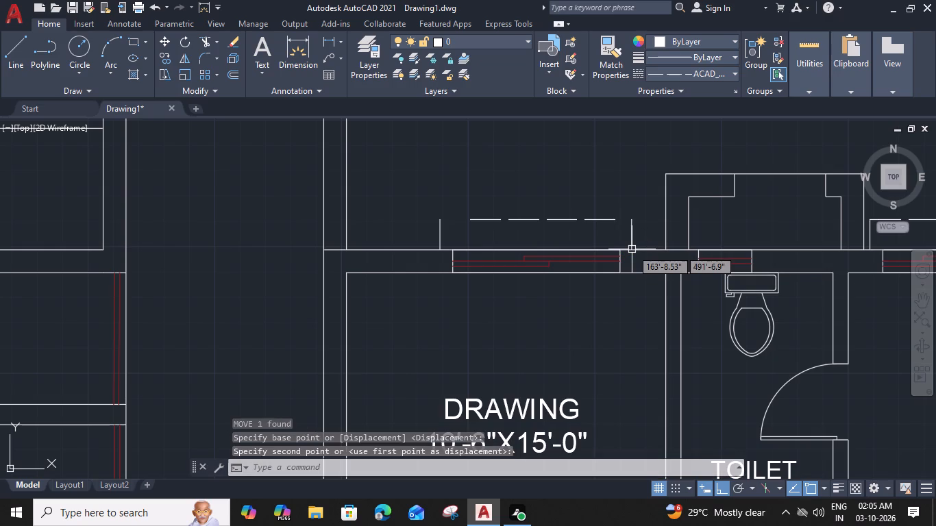
Extend the projection's long dashed line to meet both relocated end lines.
{"action": "type", "text": "EX"}
{"action": "key", "text": "space"}
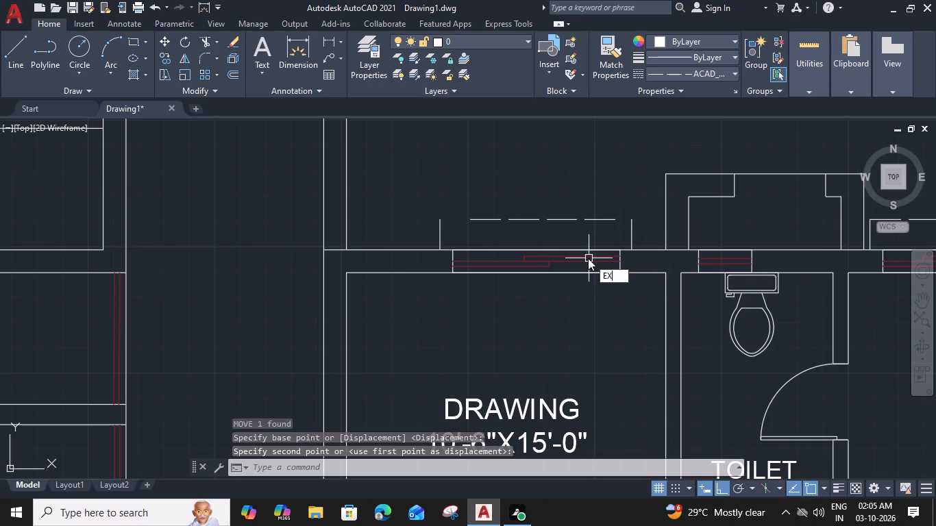
{"action": "left_click", "coordinate": [506, 220]}
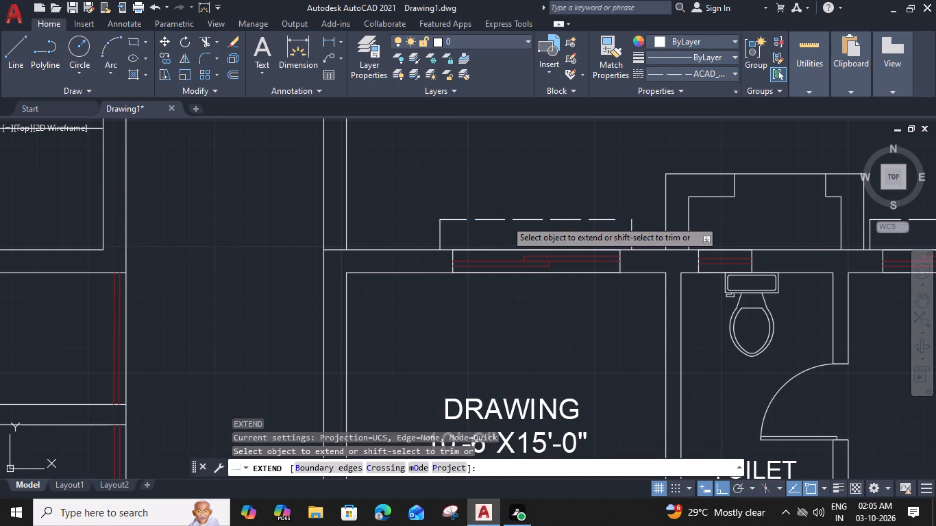
{"action": "left_click", "coordinate": [604, 218]}
{"action": "key", "text": "Escape"}
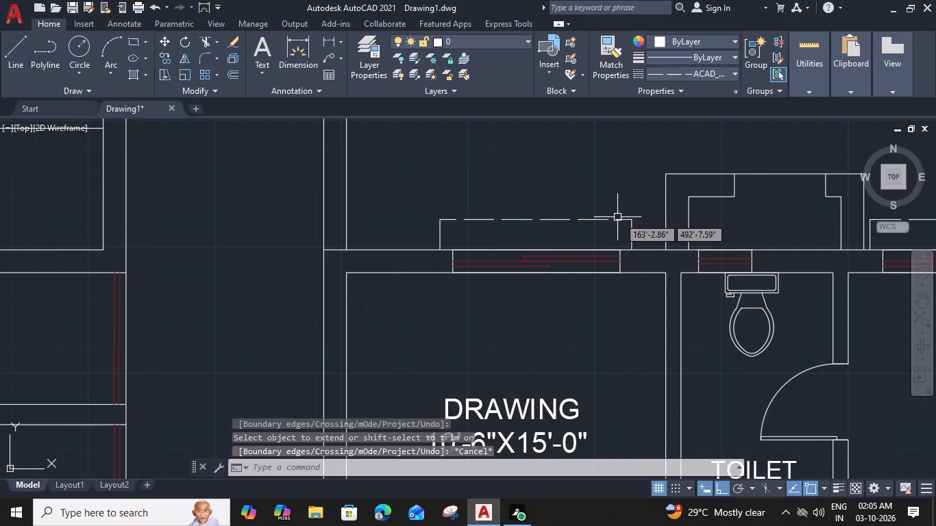
Group the three lines of the widened drawing room window projection.
{"action": "left_click", "coordinate": [638, 212]}
{"action": "left_click", "coordinate": [431, 236]}
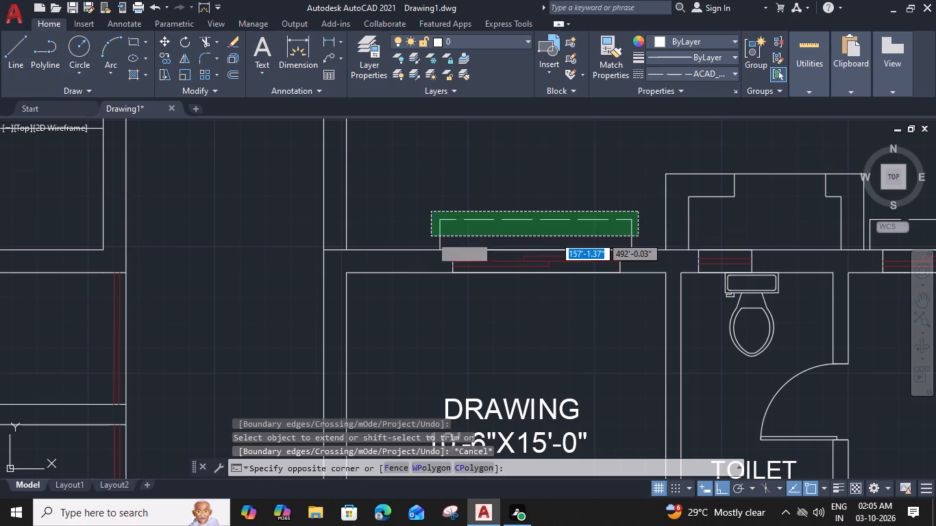
{"action": "type", "text": "G"}
{"action": "key", "text": "space"}
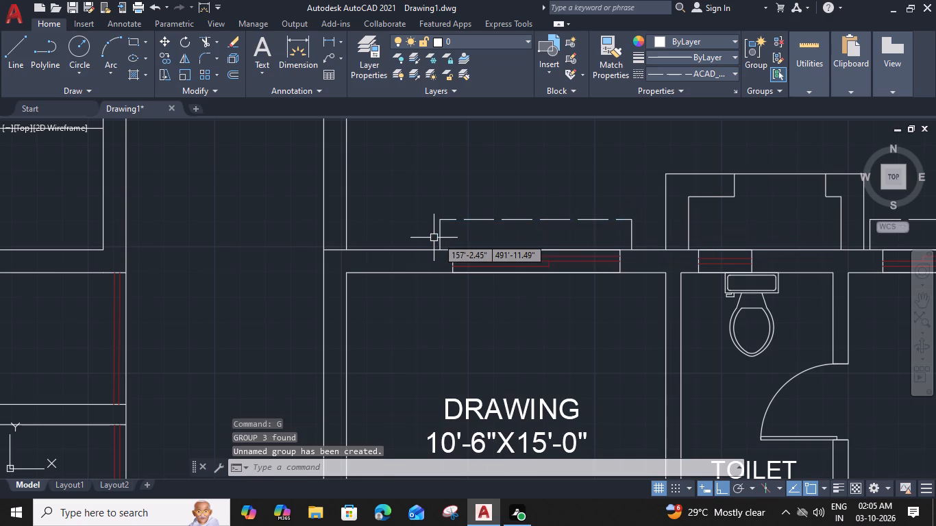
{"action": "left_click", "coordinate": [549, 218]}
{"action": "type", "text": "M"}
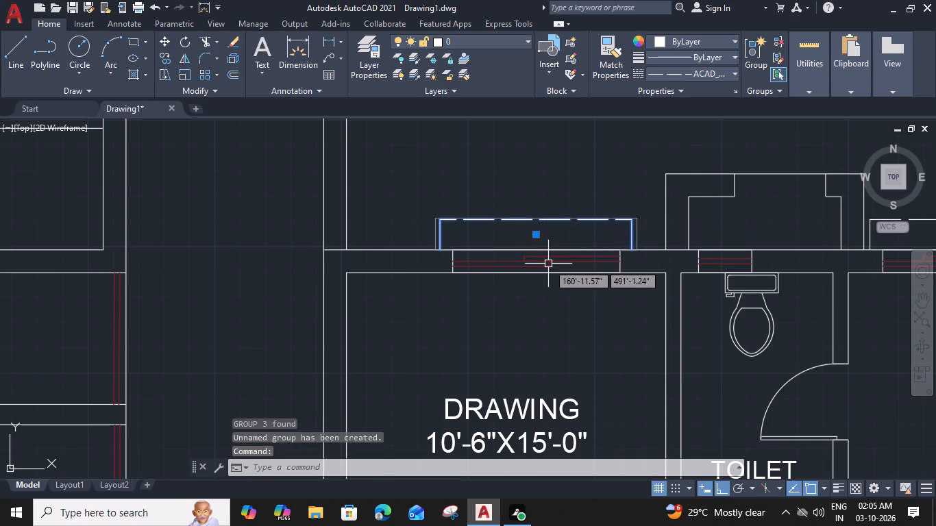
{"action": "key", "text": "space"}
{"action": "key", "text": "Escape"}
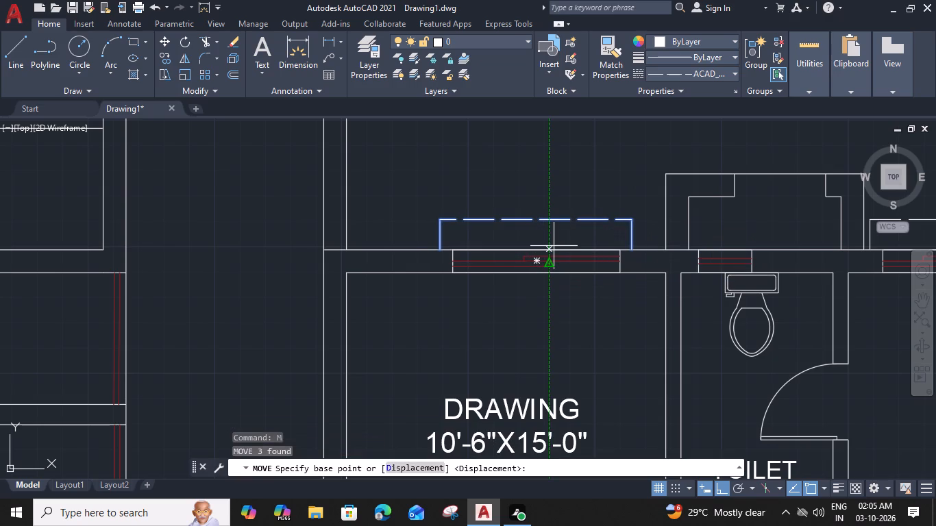
Copy the widened projection to the window of the 10'-6"X15'-0" drawing room beside the 5'-0"X8'-6" toilet in the unit above.
{"action": "left_click_drag", "start_coordinate": [645, 207], "coordinate": [613, 217]}
{"action": "left_click", "coordinate": [419, 236]}
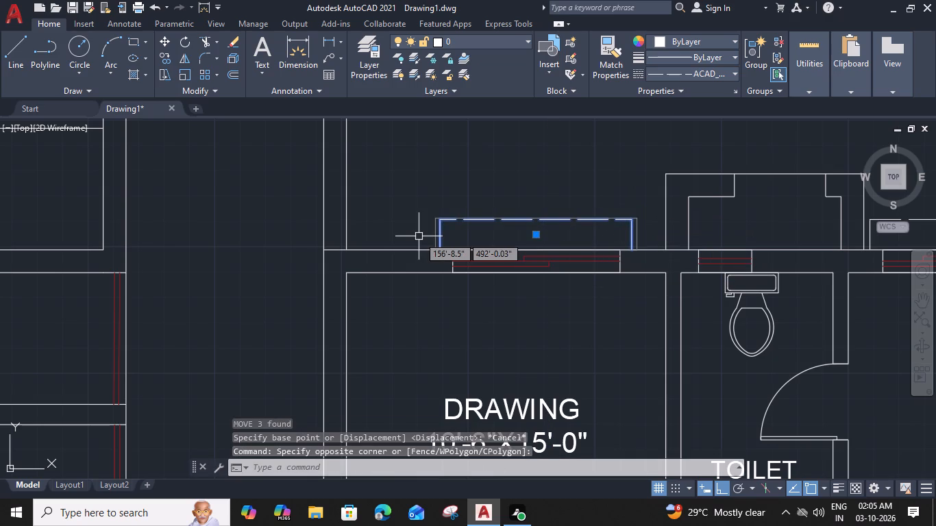
{"action": "type", "text": "CO"}
{"action": "key", "text": "space"}
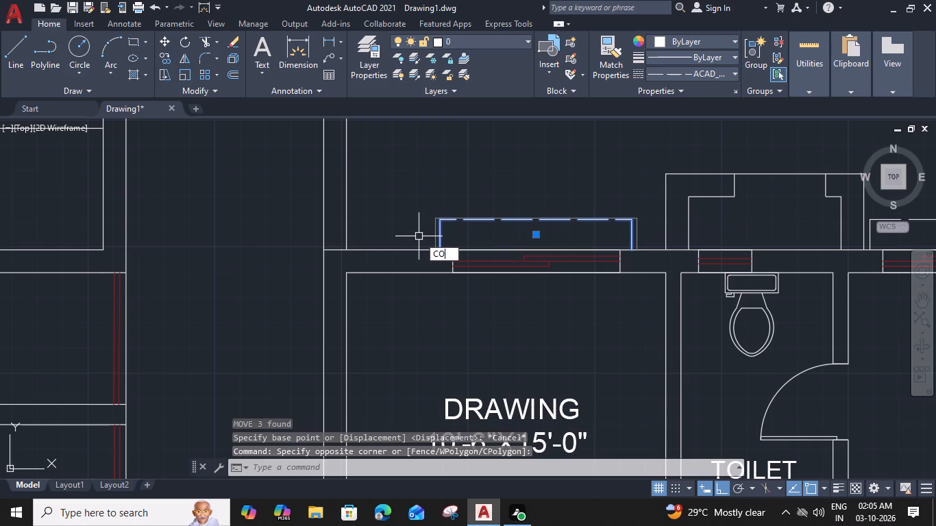
{"action": "left_click", "coordinate": [533, 248]}
{"action": "scroll", "coordinate": [532, 245], "scroll_direction": "down", "scroll_amount": 2}
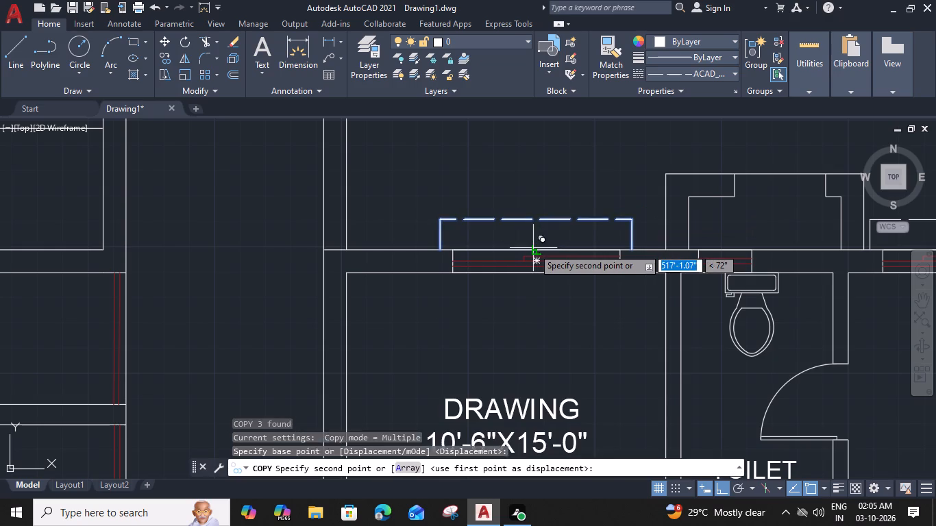
{"action": "scroll", "coordinate": [533, 248], "scroll_direction": "down", "scroll_amount": 1}
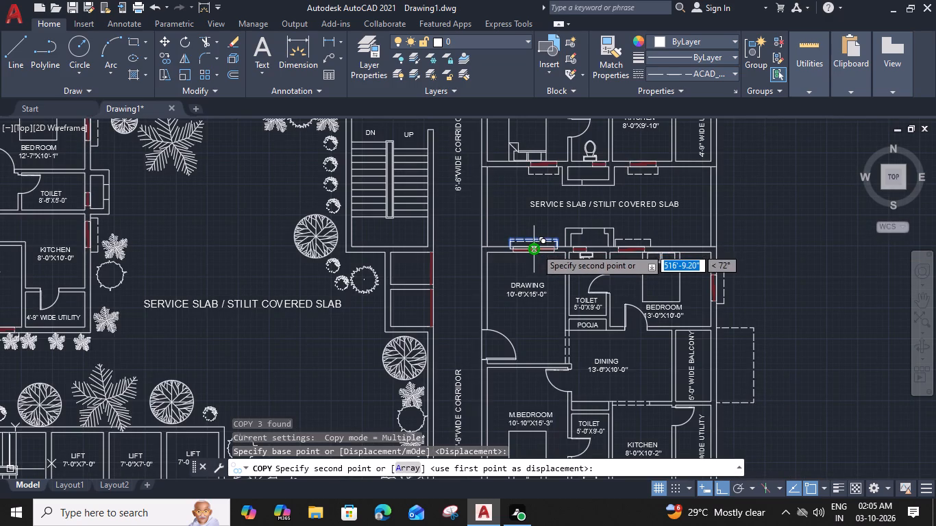
{"action": "middle_click_drag", "start_coordinate": [546, 177], "coordinate": [566, 460]}
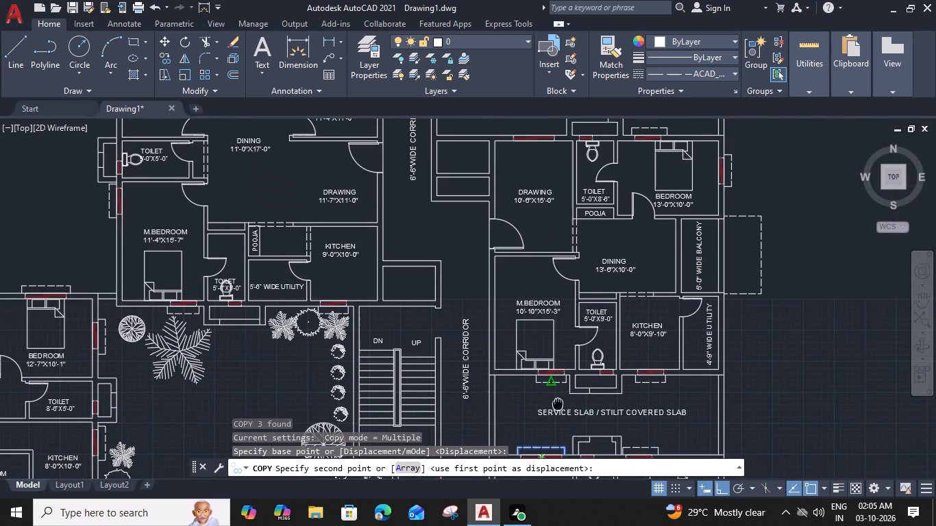
{"action": "scroll", "coordinate": [552, 218], "scroll_direction": "up", "scroll_amount": 3}
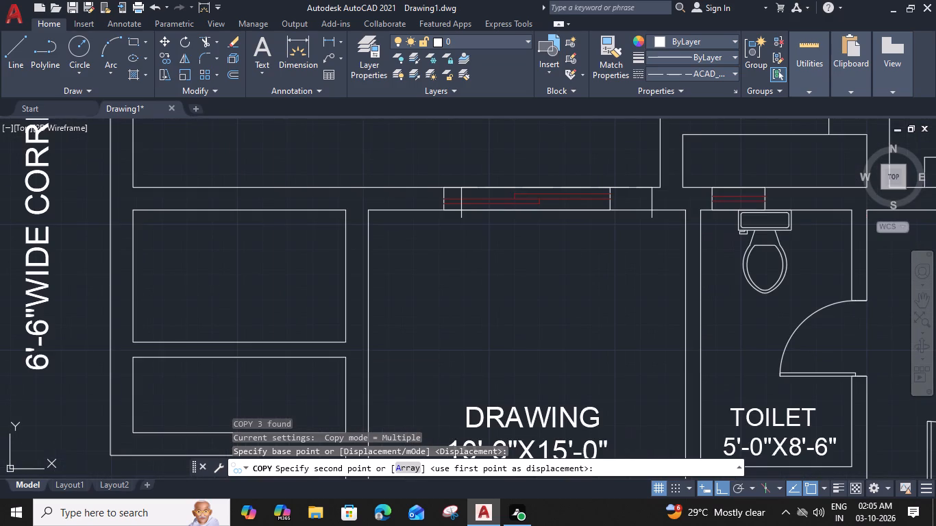
{"action": "left_click", "coordinate": [529, 188]}
Copy the widened projection to the topmost unit's 11'-1"X15'-7" drawing room window in the top outer wall.
{"action": "scroll", "coordinate": [529, 188], "scroll_direction": "down", "scroll_amount": 3}
{"action": "middle_click_drag", "start_coordinate": [542, 294], "coordinate": [550, 525]}
{"action": "middle_click_drag", "start_coordinate": [506, 251], "coordinate": [520, 475]}
{"action": "scroll", "coordinate": [489, 318], "scroll_direction": "up", "scroll_amount": 1}
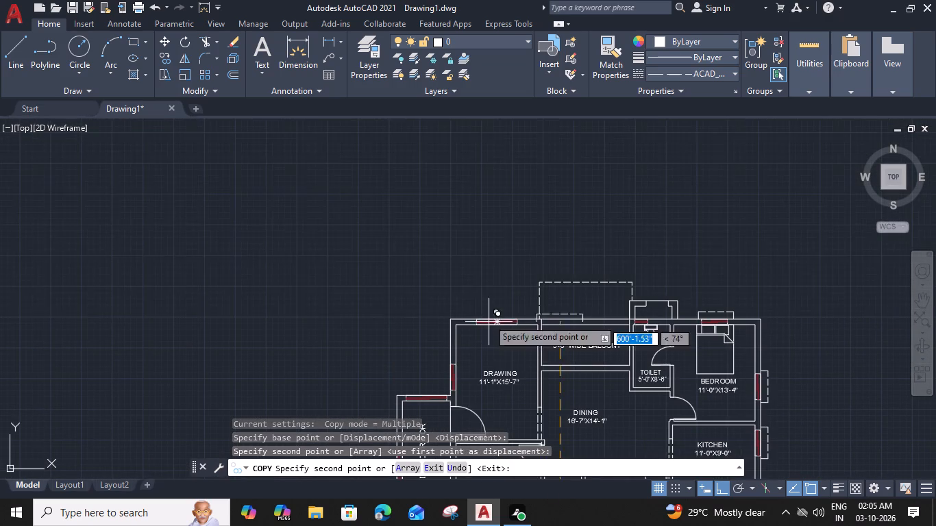
{"action": "scroll", "coordinate": [489, 318], "scroll_direction": "up", "scroll_amount": 1}
{"action": "left_click", "coordinate": [509, 323]}
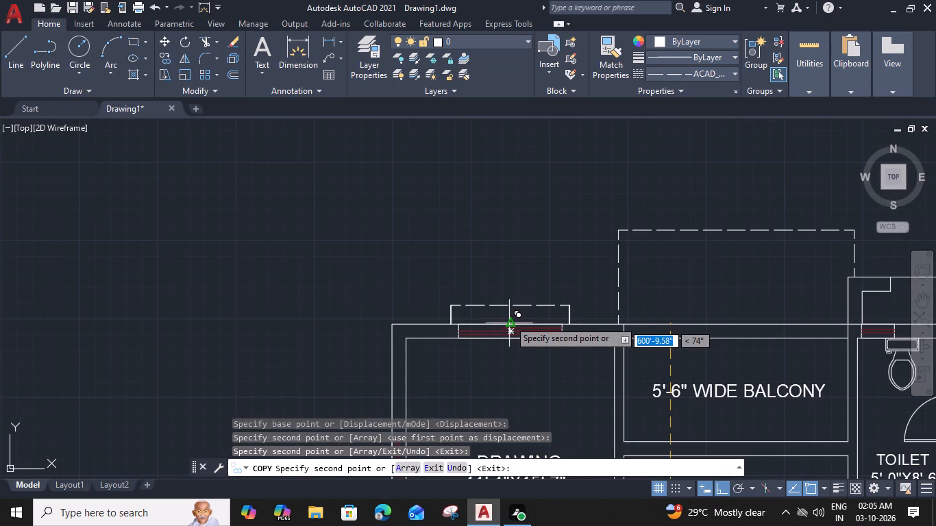
Copy the widened projection to the service-slab-side windows of the 11'-0"X11'-4" bedroom, 14'-4"X11'-4" bedroom and 11'-10"X16'-0" drawing room.
{"action": "scroll", "coordinate": [509, 320], "scroll_direction": "down", "scroll_amount": 3}
{"action": "middle_click_drag", "start_coordinate": [524, 368], "coordinate": [568, 166]}
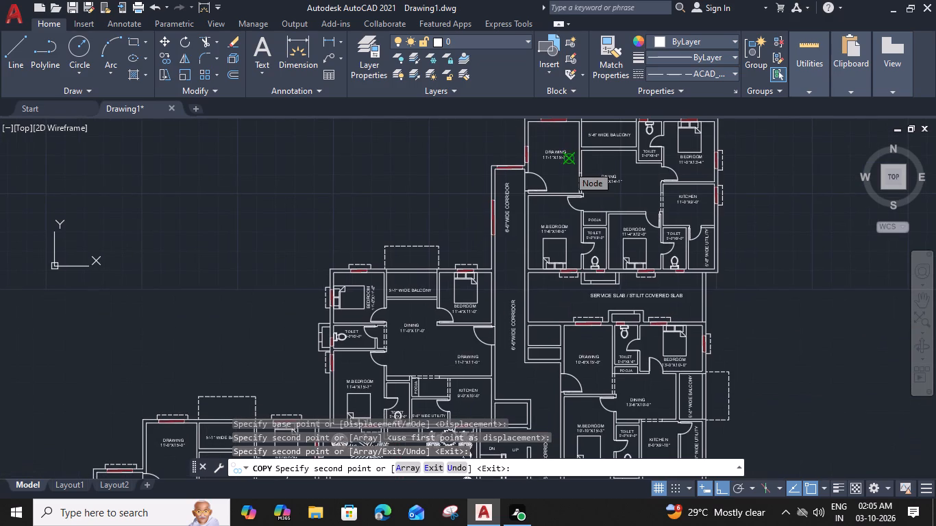
{"action": "middle_click_drag", "start_coordinate": [556, 321], "coordinate": [556, 155]}
{"action": "middle_click_drag", "start_coordinate": [569, 311], "coordinate": [569, 129]}
{"action": "middle_click_drag", "start_coordinate": [580, 309], "coordinate": [580, 151]}
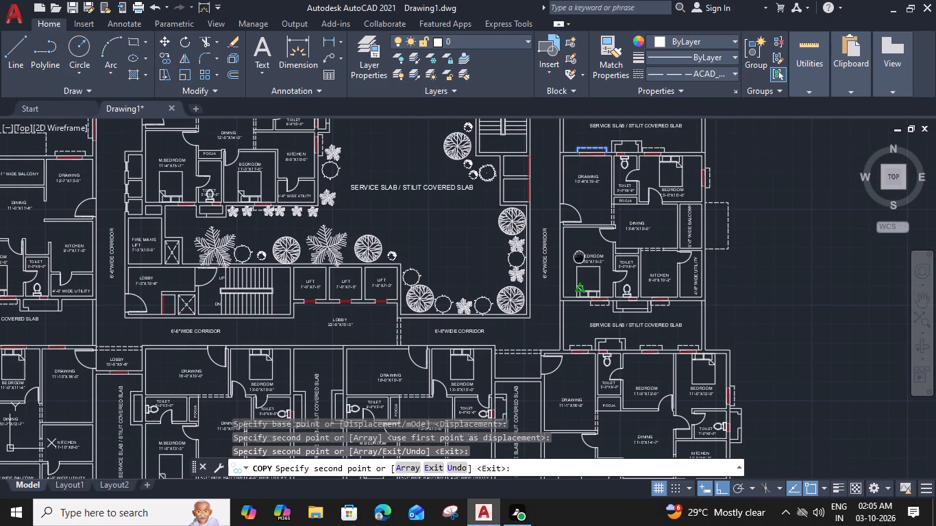
{"action": "middle_click_drag", "start_coordinate": [565, 228], "coordinate": [663, 316]}
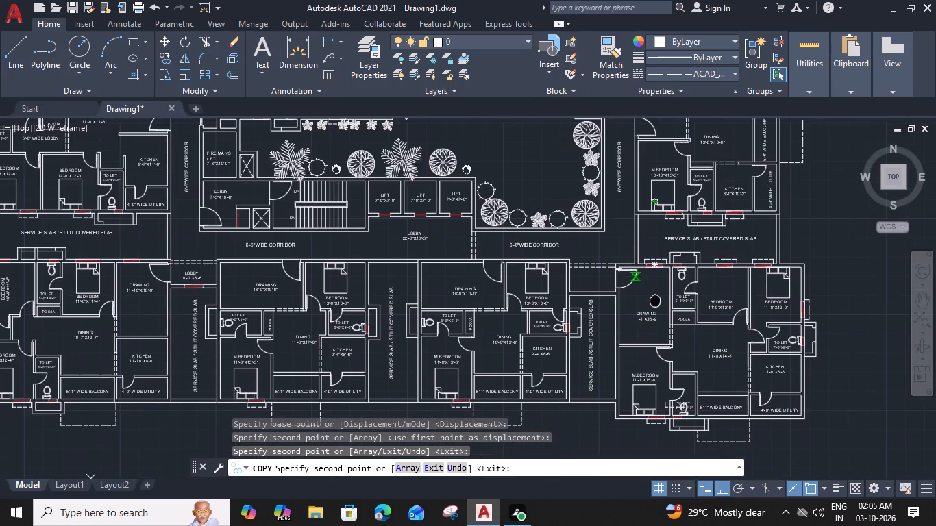
{"action": "middle_click_drag", "start_coordinate": [663, 316], "coordinate": [760, 499]}
{"action": "middle_click_drag", "start_coordinate": [674, 295], "coordinate": [648, 426]}
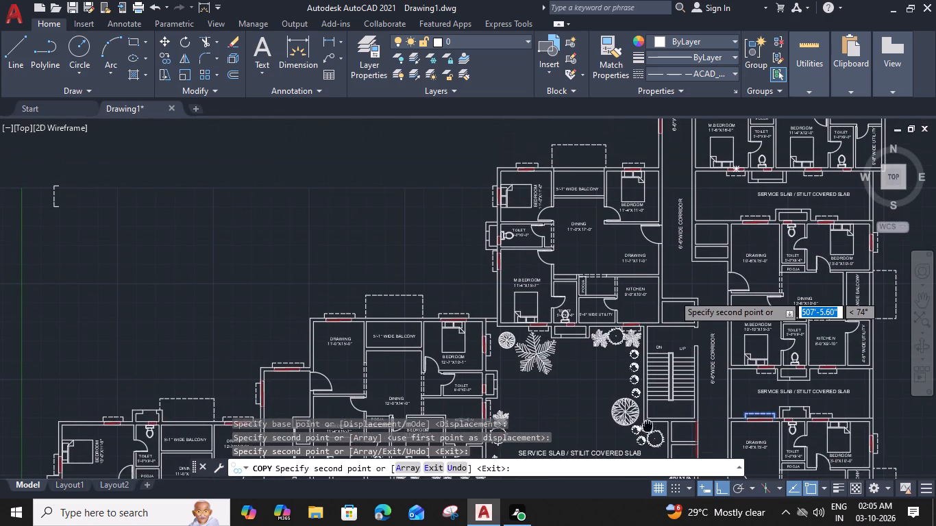
{"action": "middle_click_drag", "start_coordinate": [648, 426], "coordinate": [676, 308]}
{"action": "middle_click_drag", "start_coordinate": [490, 364], "coordinate": [664, 322]}
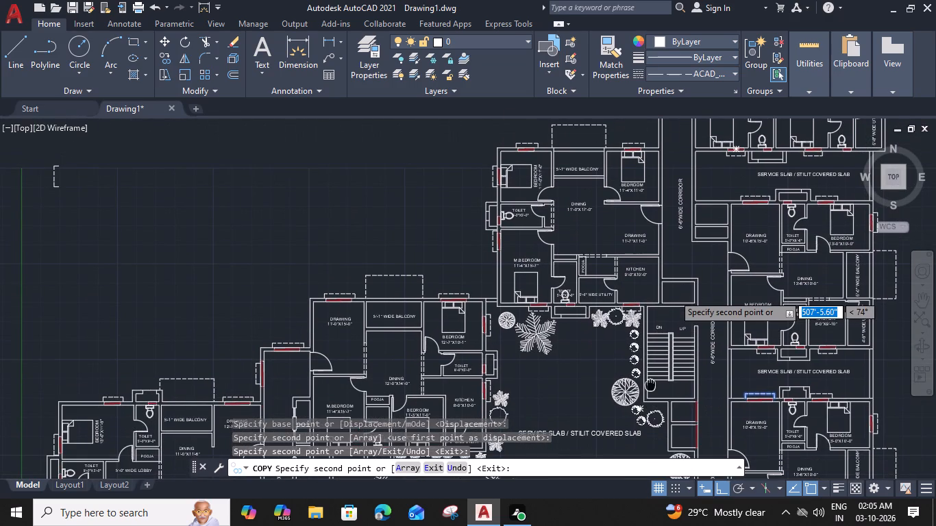
{"action": "middle_click_drag", "start_coordinate": [664, 322], "coordinate": [667, 159]}
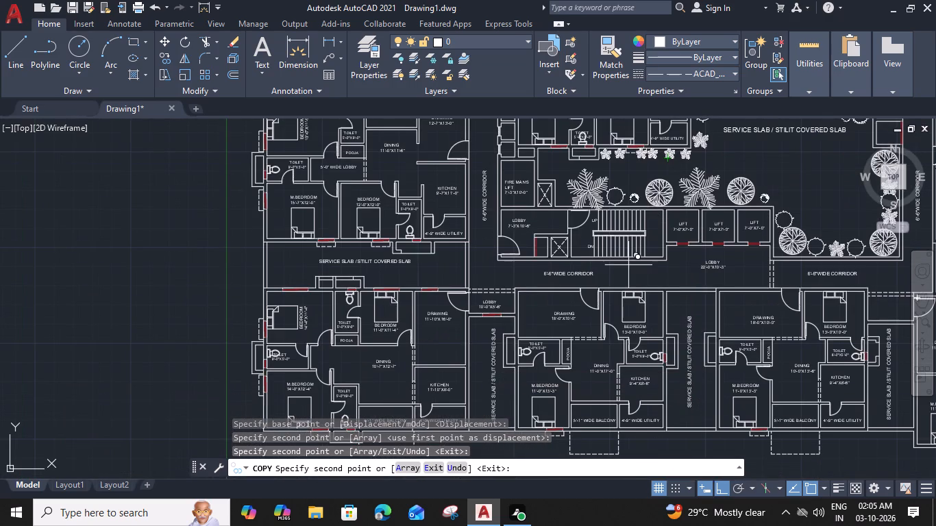
{"action": "scroll", "coordinate": [387, 286], "scroll_direction": "up", "scroll_amount": 3}
{"action": "left_click", "coordinate": [384, 288]}
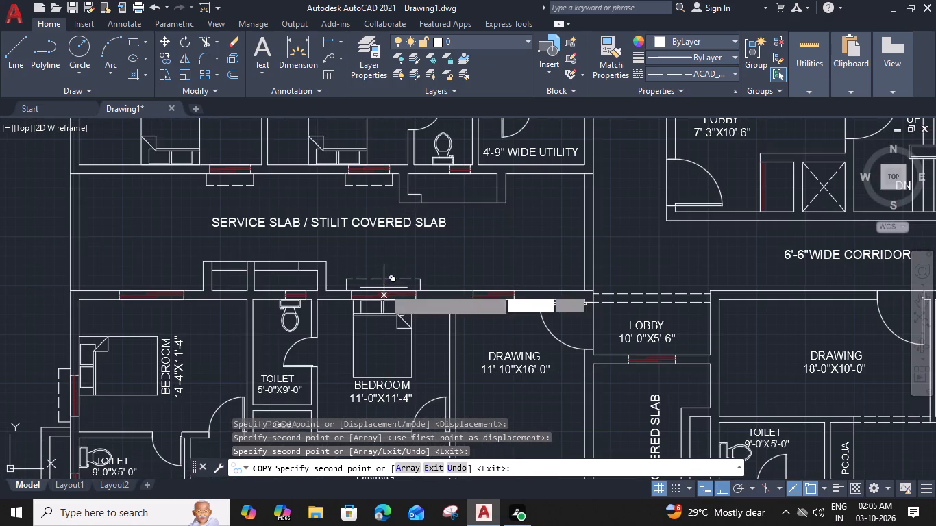
{"action": "left_click", "coordinate": [153, 289]}
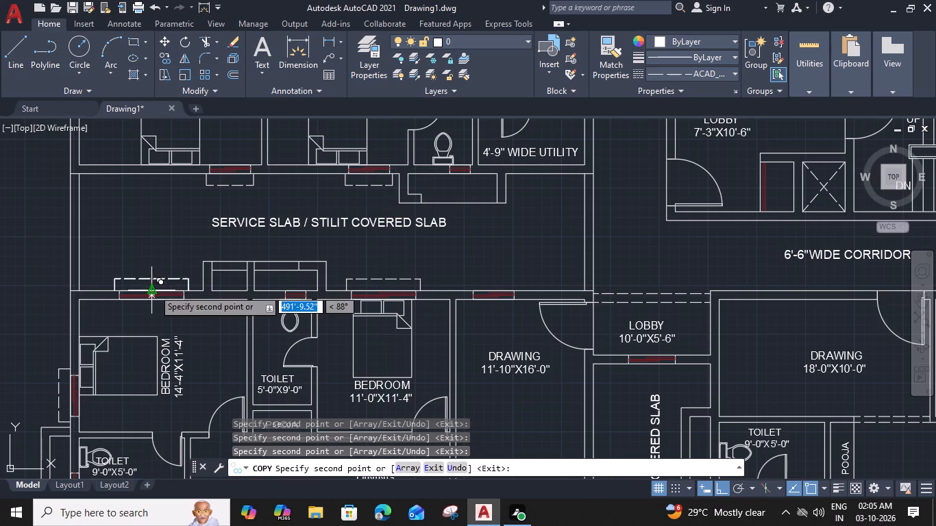
{"action": "left_click", "coordinate": [494, 289]}
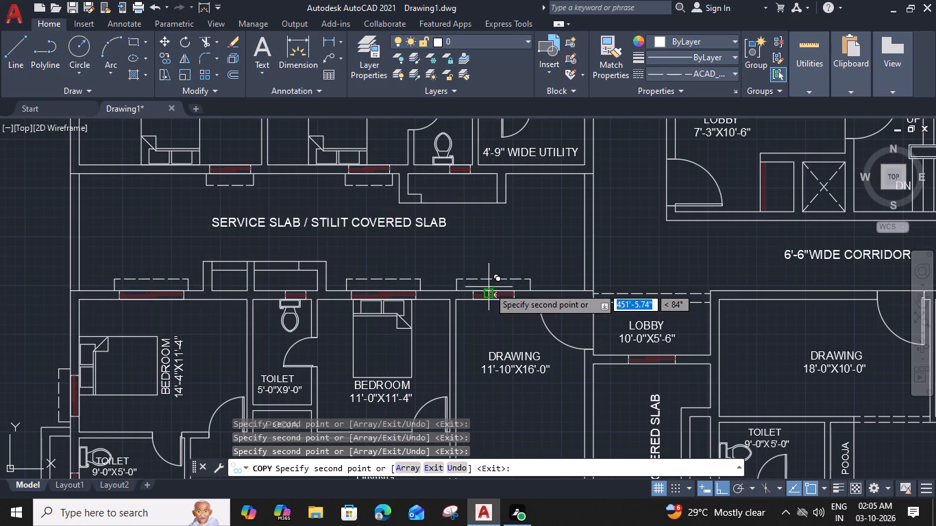
Copy the widened projection to the window at the upper end of the 6'-6" wide corridor beside the topmost unit.
{"action": "scroll", "coordinate": [489, 287], "scroll_direction": "down", "scroll_amount": 3}
{"action": "middle_click_drag", "start_coordinate": [510, 228], "coordinate": [366, 329]}
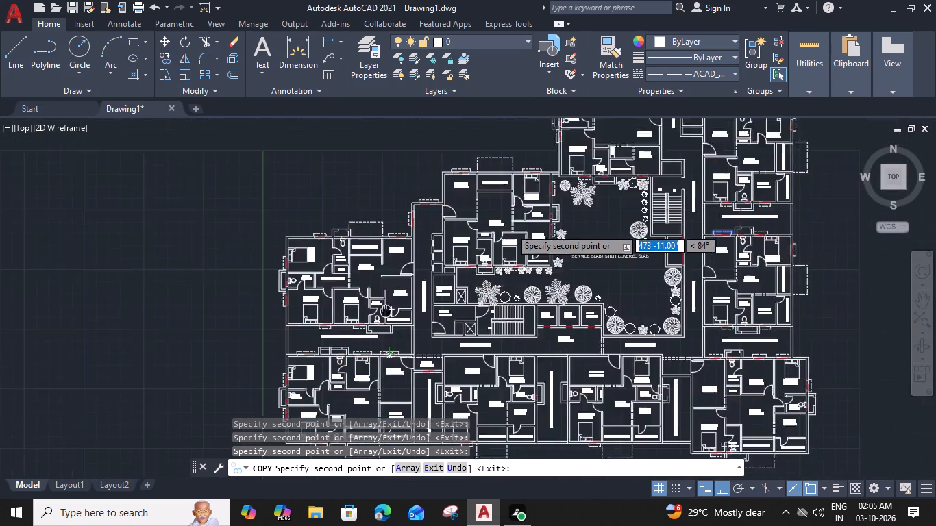
{"action": "middle_click_drag", "start_coordinate": [366, 329], "coordinate": [349, 363]}
{"action": "middle_click_drag", "start_coordinate": [485, 255], "coordinate": [362, 375]}
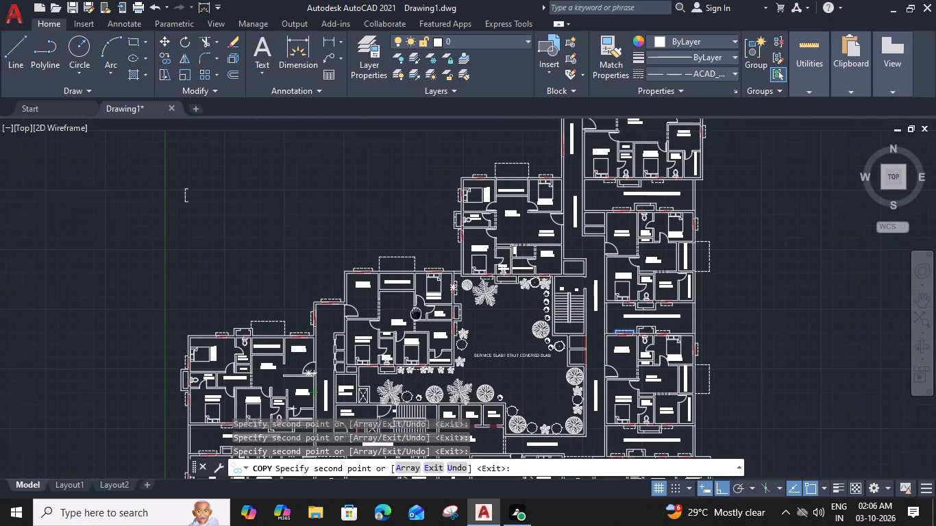
{"action": "middle_click_drag", "start_coordinate": [362, 375], "coordinate": [360, 381]}
{"action": "scroll", "coordinate": [467, 207], "scroll_direction": "up", "scroll_amount": 3}
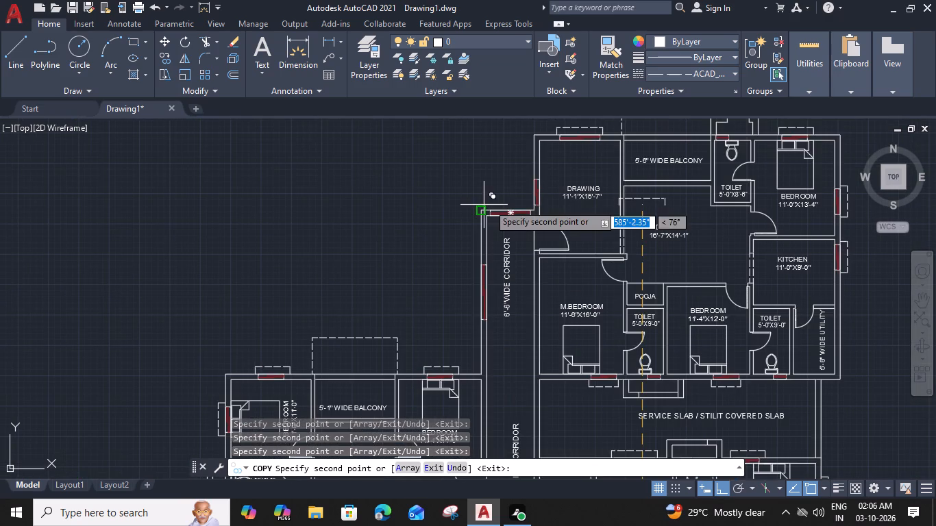
{"action": "left_click", "coordinate": [513, 206]}
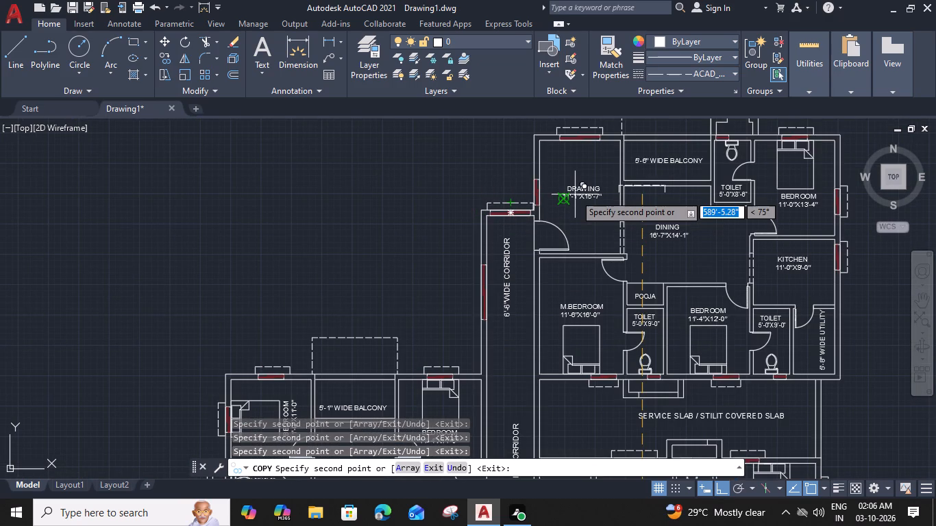
{"action": "key", "text": "Escape"}
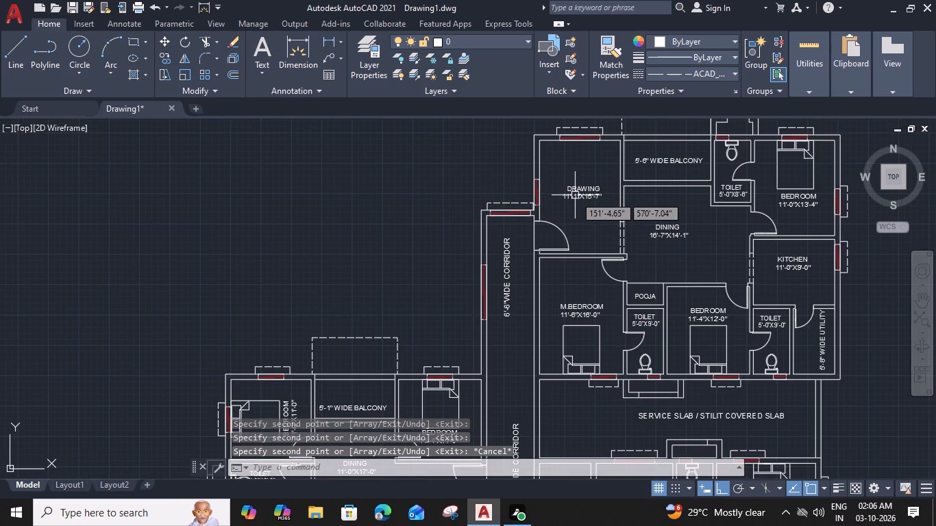
Draw a dashed three-line projection 1' deep around the long side-wall window of the 6'-6" wide corridor.
{"action": "key", "text": "l"}
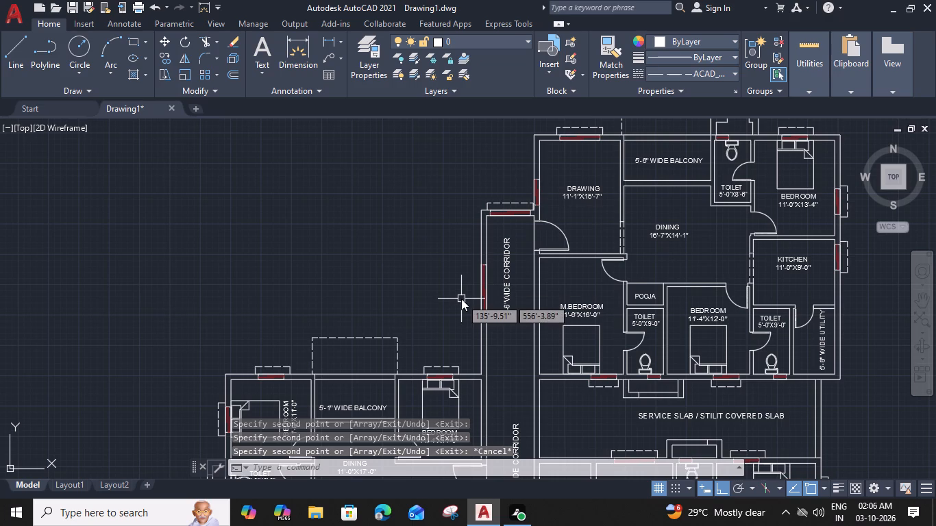
{"action": "key", "text": "space"}
{"action": "scroll", "coordinate": [472, 259], "scroll_direction": "up", "scroll_amount": 4}
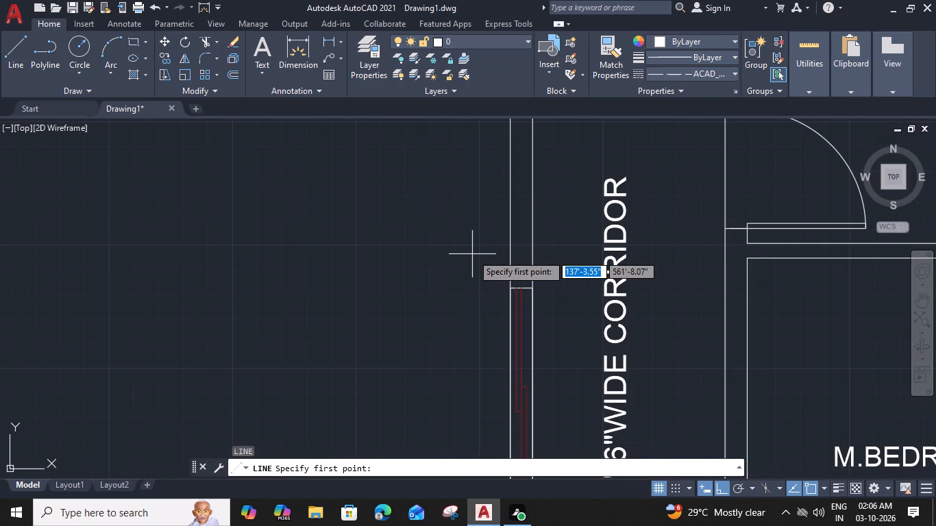
{"action": "left_click", "coordinate": [531, 279]}
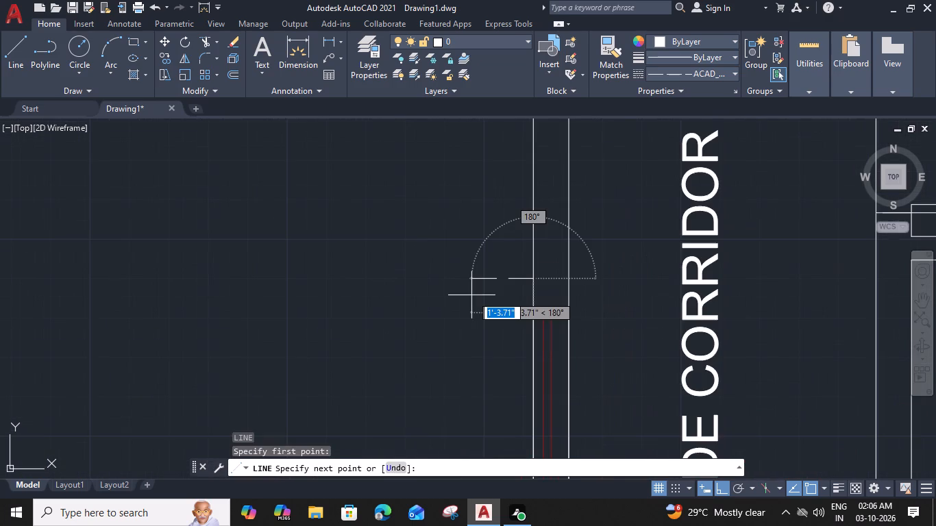
{"action": "key", "text": "1"}
{"action": "key", "text": "apostrophe"}
{"action": "key", "text": "space"}
{"action": "middle_click_drag", "start_coordinate": [479, 358], "coordinate": [472, 306]}
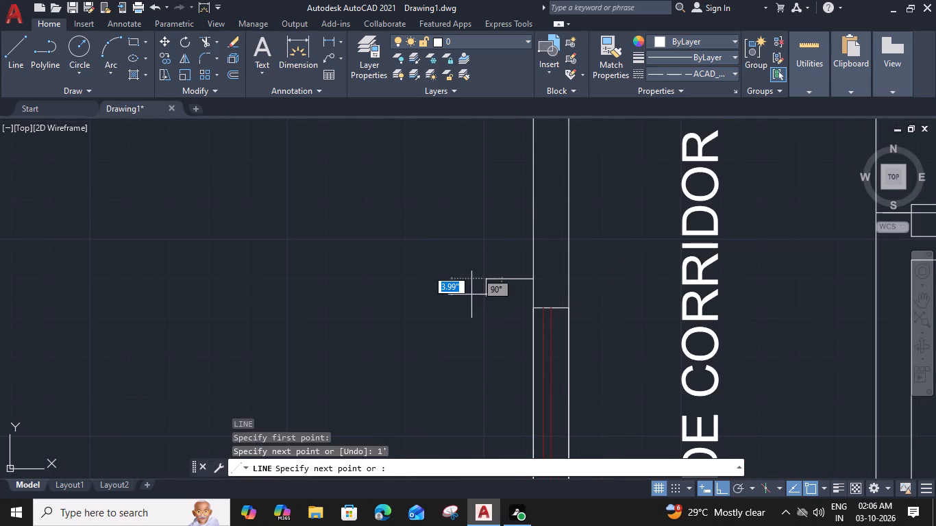
{"action": "middle_click_drag", "start_coordinate": [472, 306], "coordinate": [447, 145]}
{"action": "scroll", "coordinate": [454, 286], "scroll_direction": "down", "scroll_amount": 2}
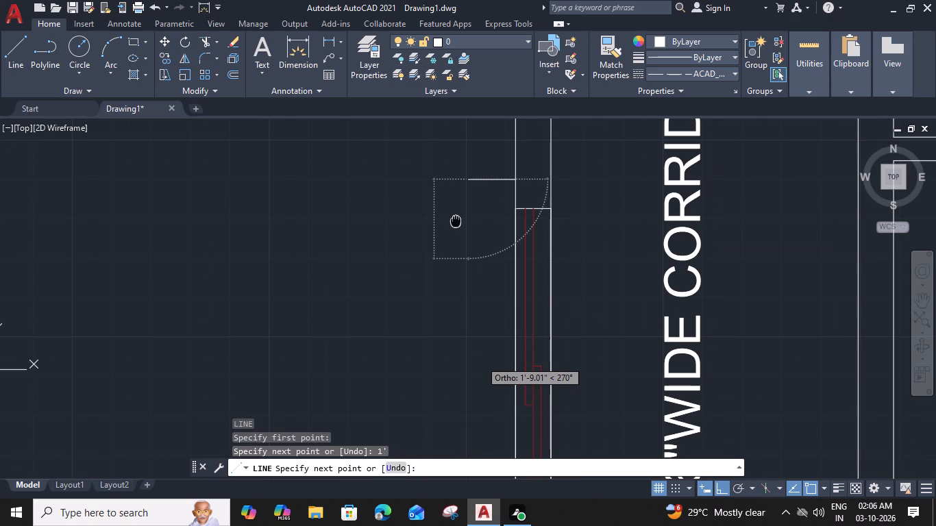
{"action": "left_click", "coordinate": [456, 411]}
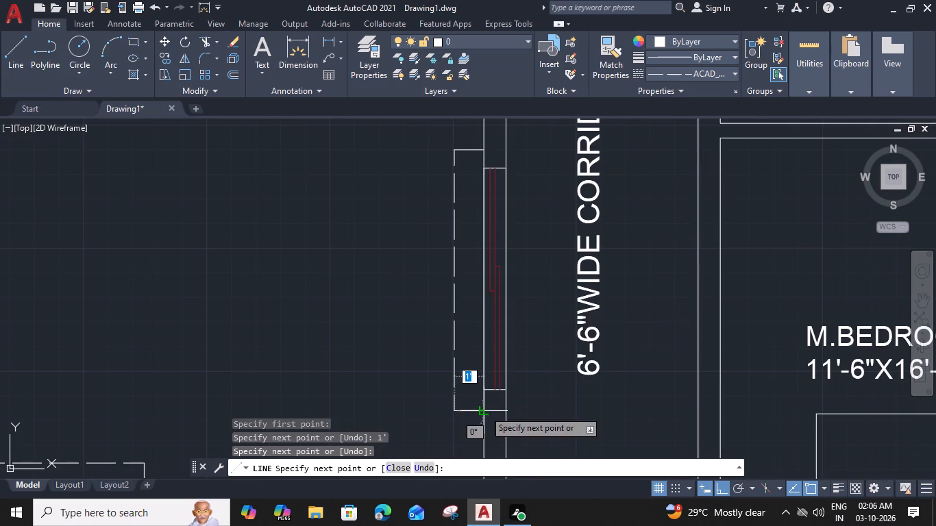
{"action": "left_click", "coordinate": [484, 410]}
{"action": "key", "text": "Escape"}
Draw a projection 1' deep and about 3'-6" long beside the 11'-1"X15'-7" drawing room's side window, down to the corridor projection.
{"action": "scroll", "coordinate": [486, 290], "scroll_direction": "down", "scroll_amount": 3}
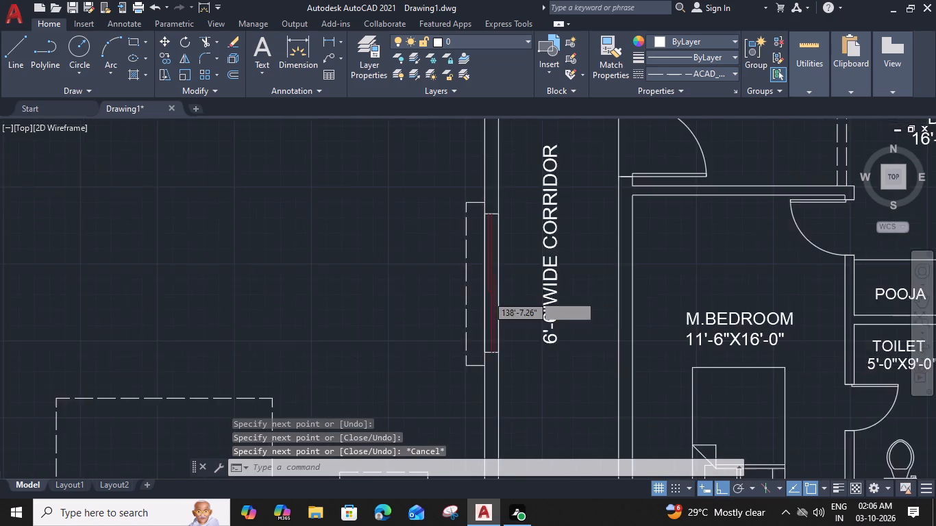
{"action": "middle_click_drag", "start_coordinate": [522, 238], "coordinate": [520, 357]}
{"action": "type", "text": "L"}
{"action": "key", "text": "space"}
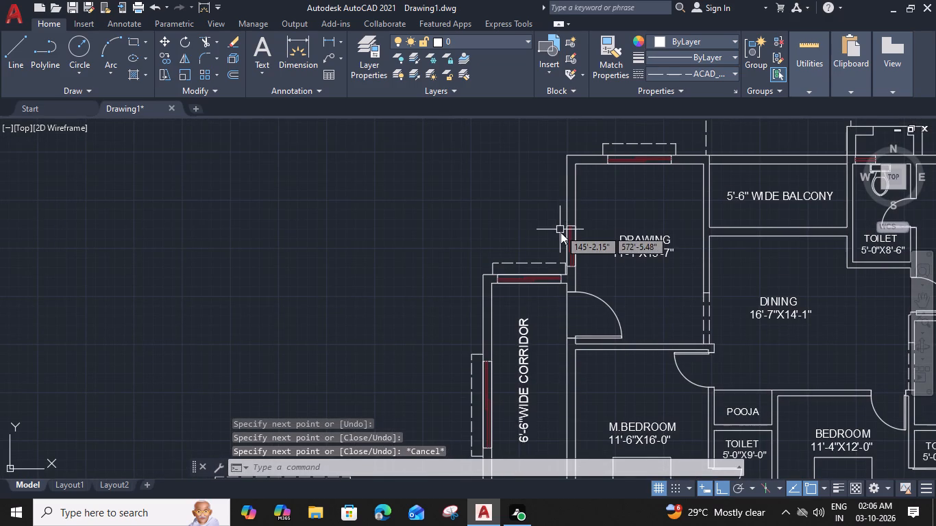
{"action": "scroll", "coordinate": [561, 233], "scroll_direction": "up", "scroll_amount": 3}
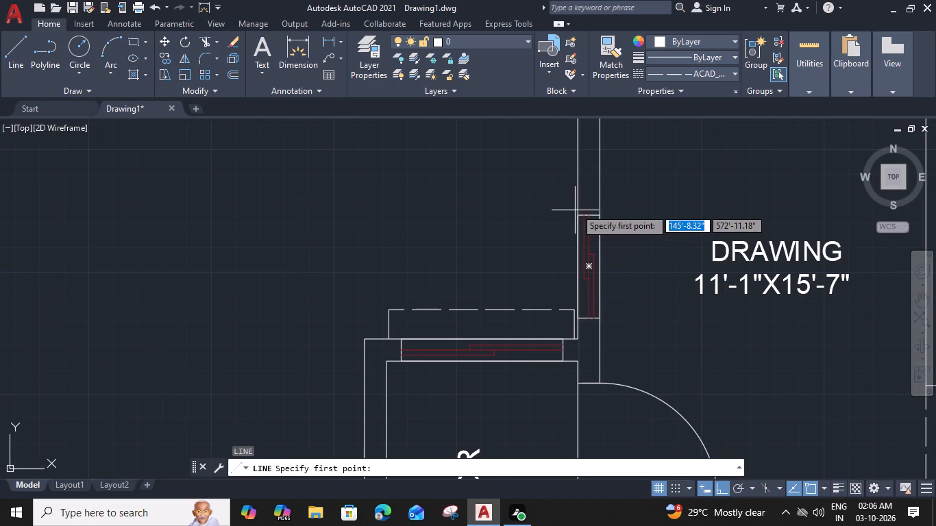
{"action": "left_click", "coordinate": [576, 205]}
{"action": "key", "text": "1"}
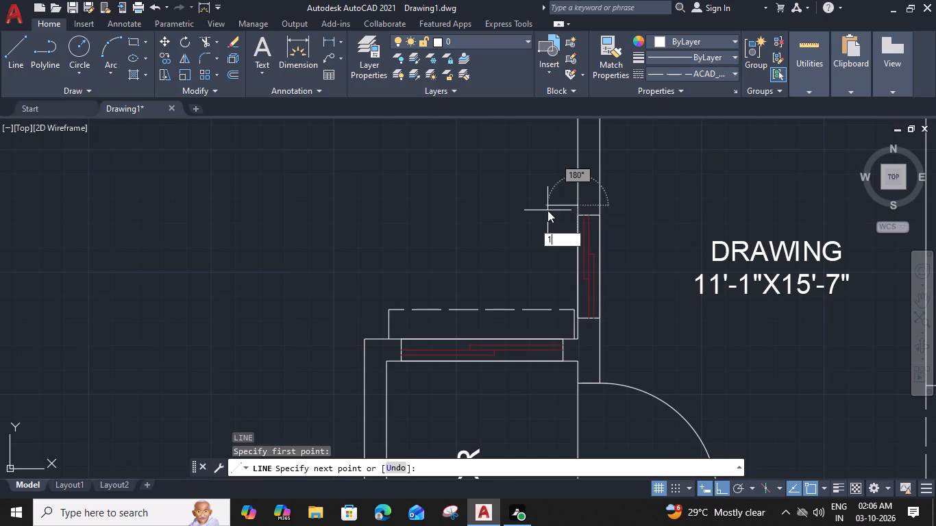
{"action": "type", "text": "'"}
{"action": "key", "text": "space"}
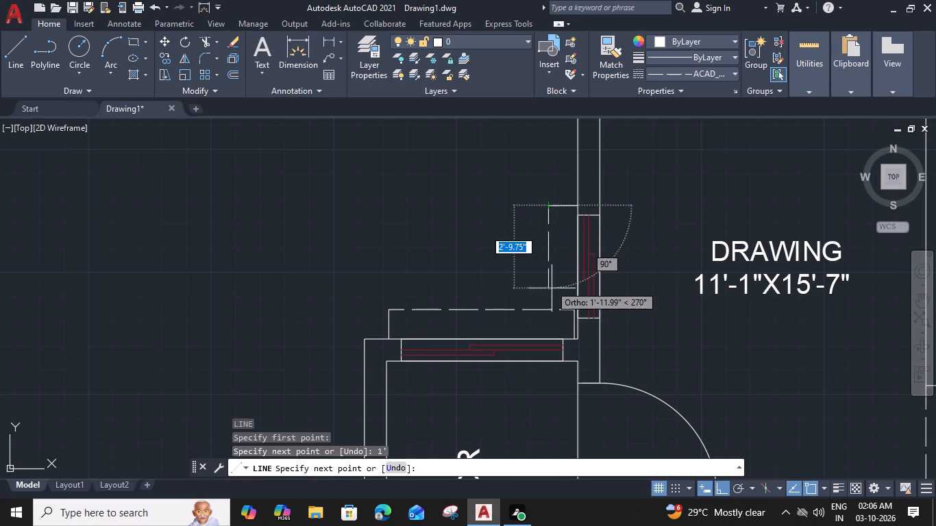
{"action": "left_click", "coordinate": [547, 309]}
{"action": "key", "text": "Escape"}
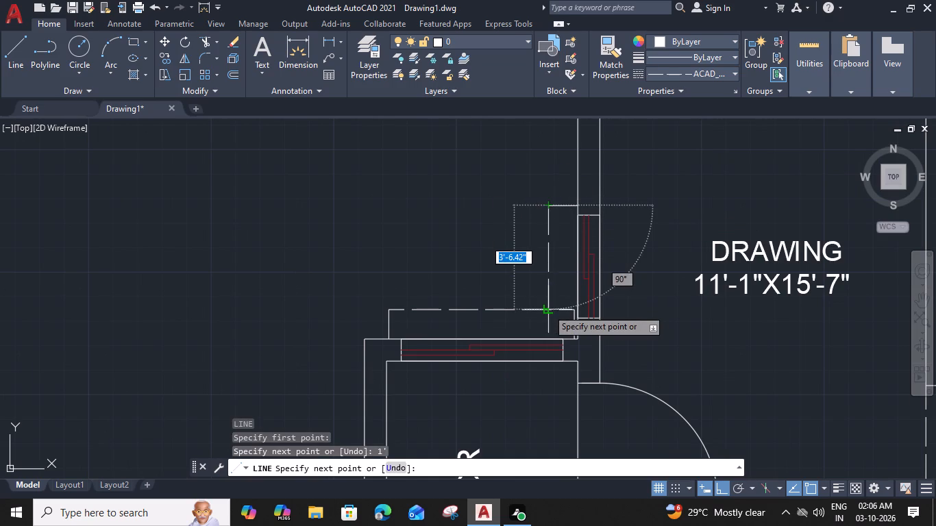
Trim the corridor projection's dashed line beyond the new corner and remove its leftover end line beside the drawing room wall.
{"action": "type", "text": "TR"}
{"action": "key", "text": "space"}
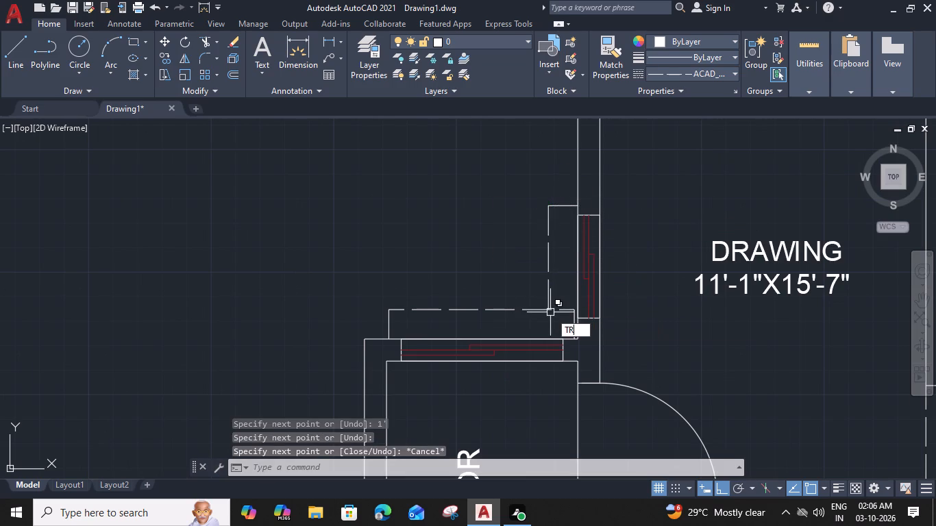
{"action": "left_click", "coordinate": [561, 310]}
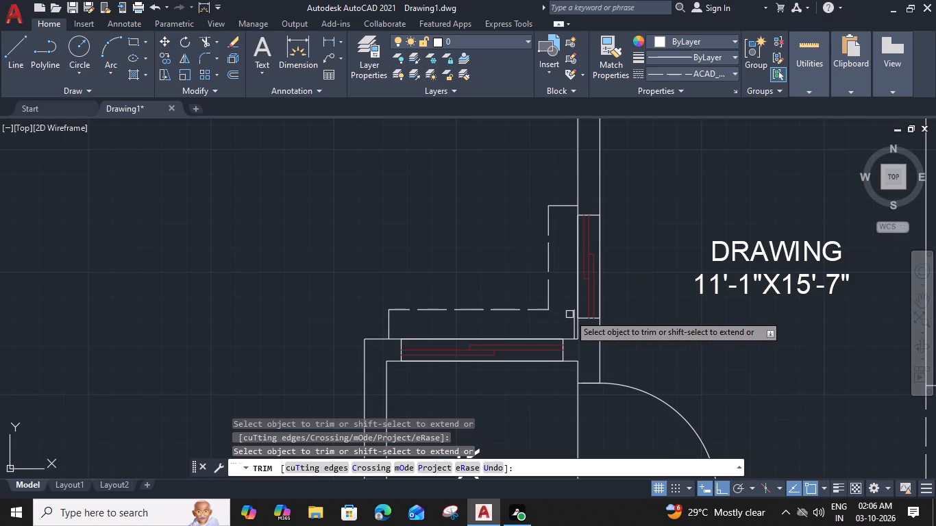
{"action": "left_click", "coordinate": [571, 314]}
{"action": "key", "text": "Escape"}
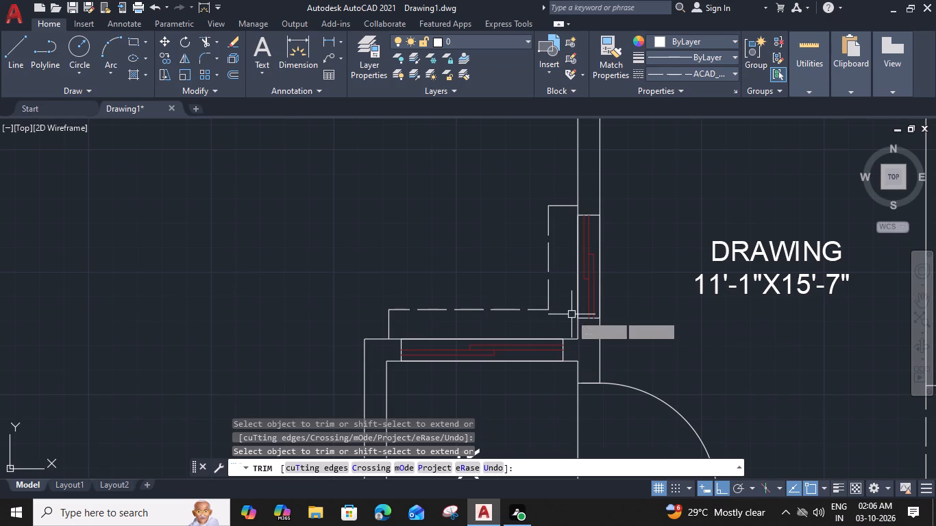
Copy the toilet projection beside the 11'-6"X16'-0" master bedroom to the 5'-0"X9'-0" toilet next to the 5'-8" wide utility.
{"action": "scroll", "coordinate": [567, 312], "scroll_direction": "down", "scroll_amount": 3}
{"action": "scroll", "coordinate": [626, 264], "scroll_direction": "down", "scroll_amount": 1}
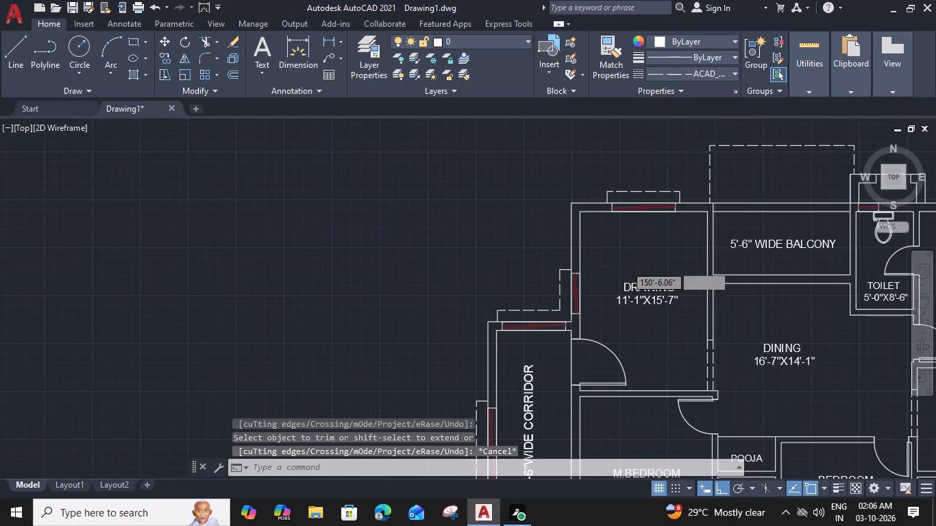
{"action": "middle_click_drag", "start_coordinate": [625, 265], "coordinate": [392, 227]}
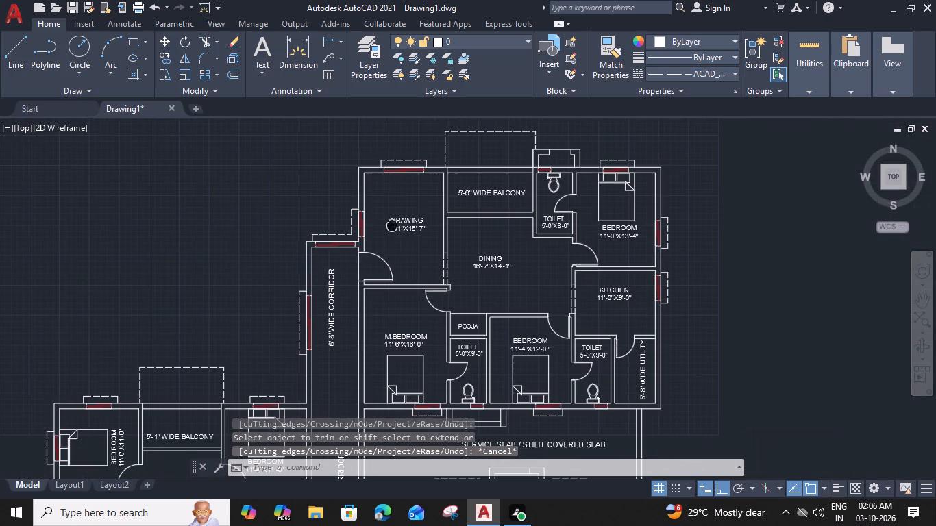
{"action": "middle_click_drag", "start_coordinate": [401, 289], "coordinate": [408, 196]}
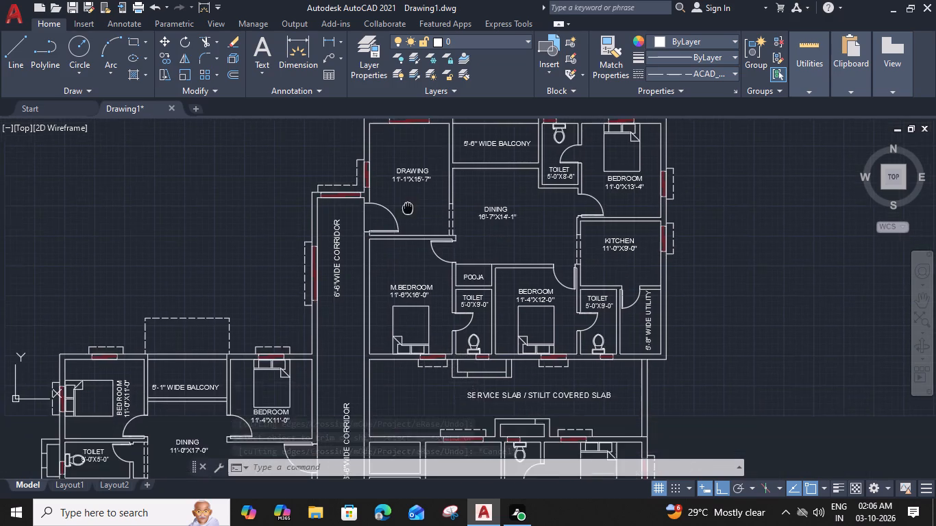
{"action": "middle_click_drag", "start_coordinate": [408, 196], "coordinate": [408, 149]}
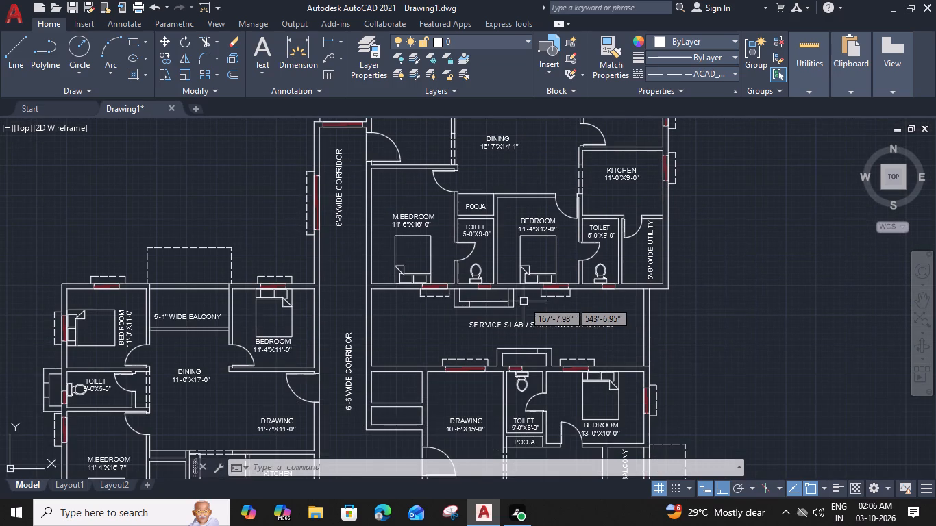
{"action": "left_click", "coordinate": [524, 301]}
{"action": "left_click", "coordinate": [449, 318]}
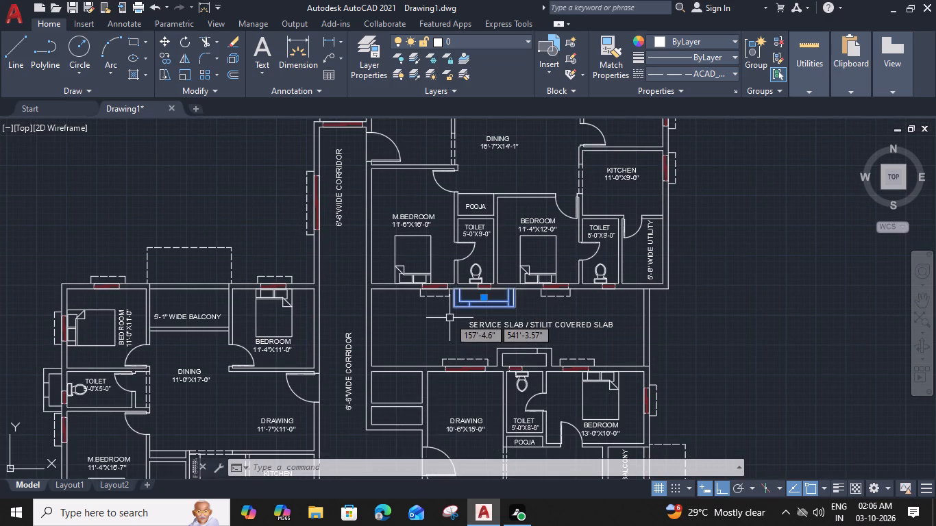
{"action": "type", "text": "CO"}
{"action": "key", "text": "space"}
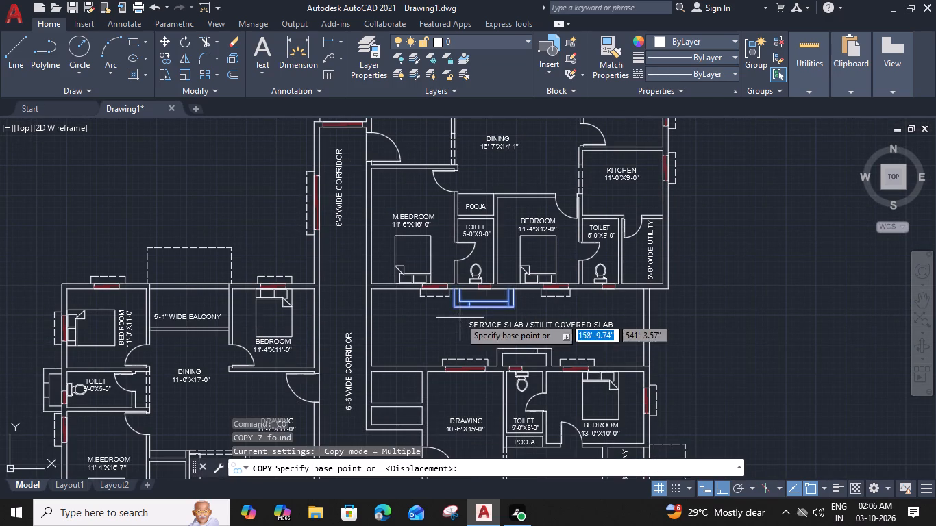
{"action": "scroll", "coordinate": [456, 289], "scroll_direction": "up", "scroll_amount": 3}
{"action": "left_click", "coordinate": [451, 274]}
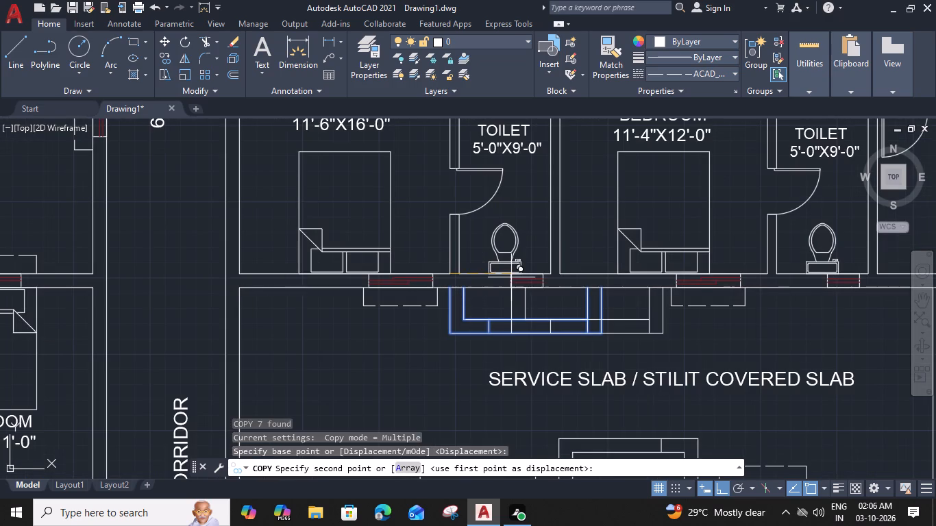
{"action": "left_click", "coordinate": [767, 273]}
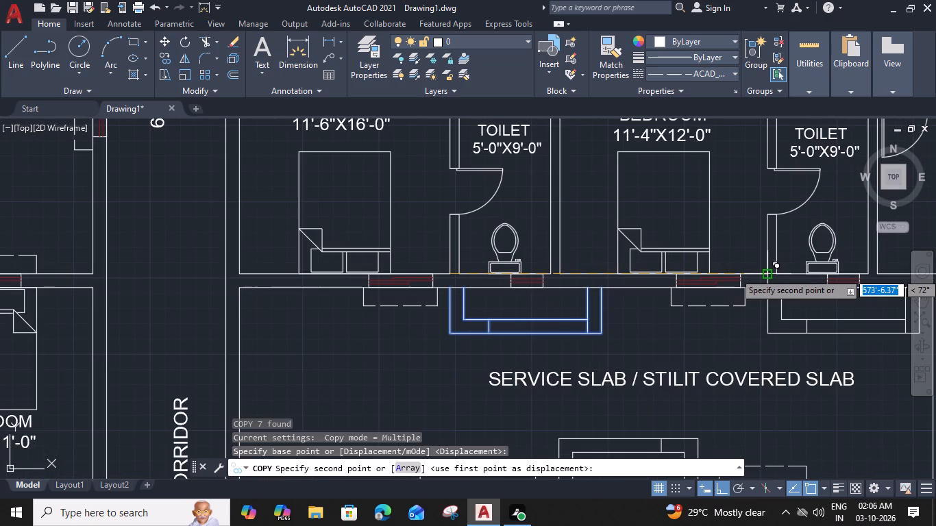
Check the remaining units around the whole floor plan for windows or toilets that still lack a projection.
{"action": "scroll", "coordinate": [765, 273], "scroll_direction": "down", "scroll_amount": 2}
{"action": "middle_click_drag", "start_coordinate": [704, 326], "coordinate": [563, 66]}
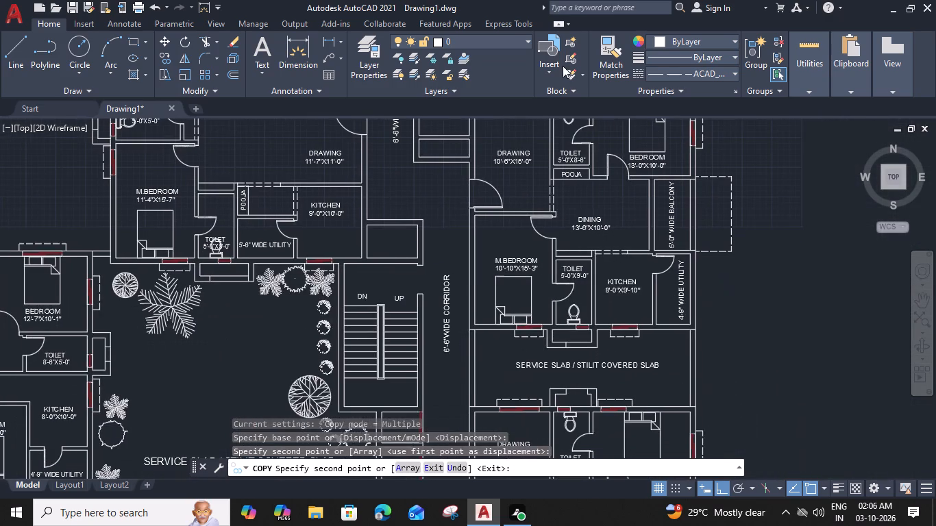
{"action": "middle_click_drag", "start_coordinate": [609, 302], "coordinate": [562, 22]}
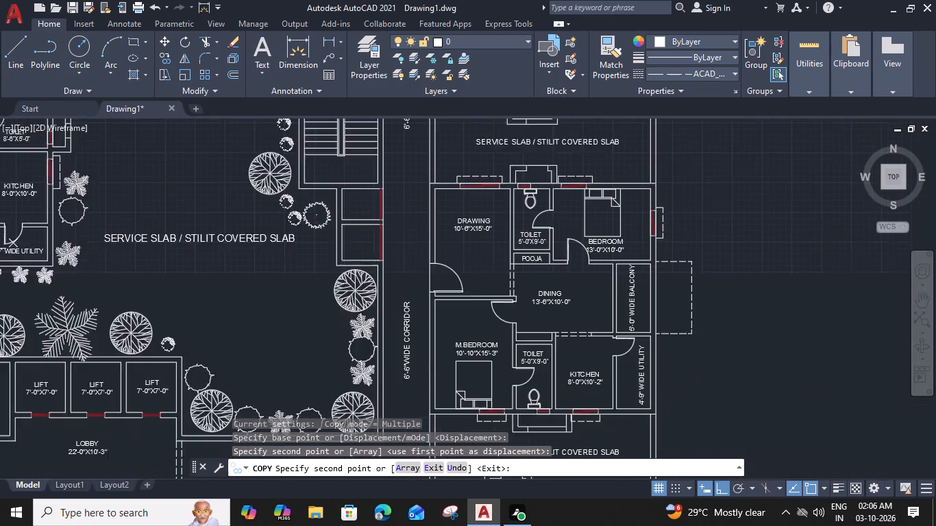
{"action": "middle_click_drag", "start_coordinate": [562, 22], "coordinate": [563, 38]}
{"action": "middle_click_drag", "start_coordinate": [571, 254], "coordinate": [561, 72]}
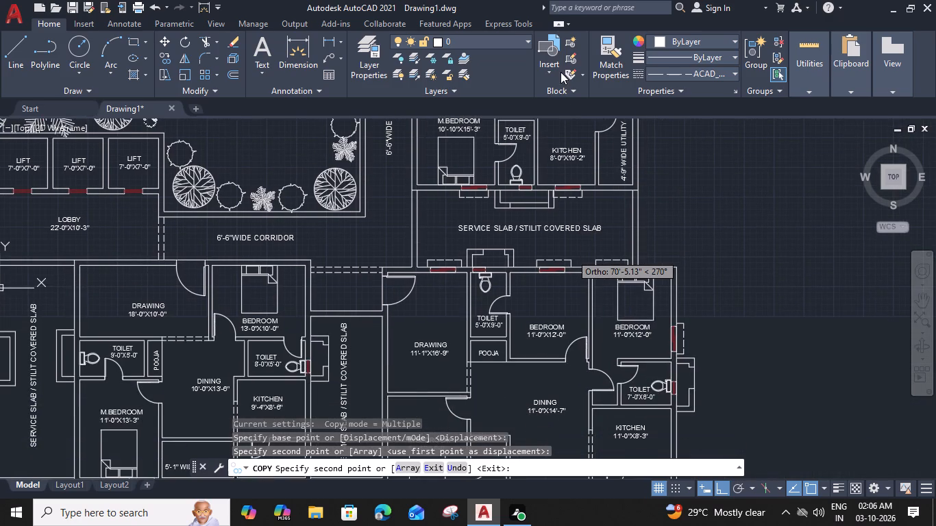
{"action": "middle_click_drag", "start_coordinate": [561, 287], "coordinate": [557, 73]}
{"action": "middle_click_drag", "start_coordinate": [556, 261], "coordinate": [696, 268]}
{"action": "middle_click_drag", "start_coordinate": [434, 290], "coordinate": [493, 285]}
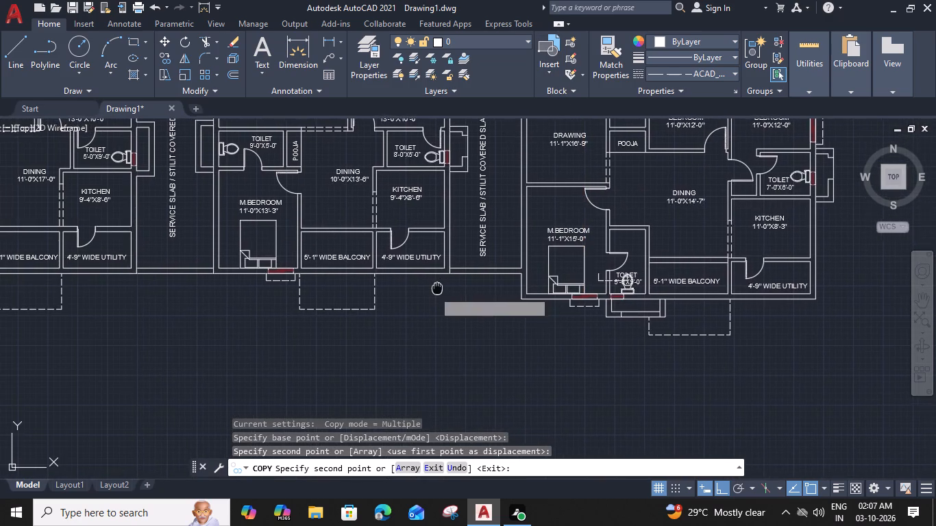
{"action": "middle_click_drag", "start_coordinate": [493, 285], "coordinate": [618, 303]}
{"action": "middle_click_drag", "start_coordinate": [408, 329], "coordinate": [508, 366]}
{"action": "middle_click_drag", "start_coordinate": [317, 362], "coordinate": [319, 361]}
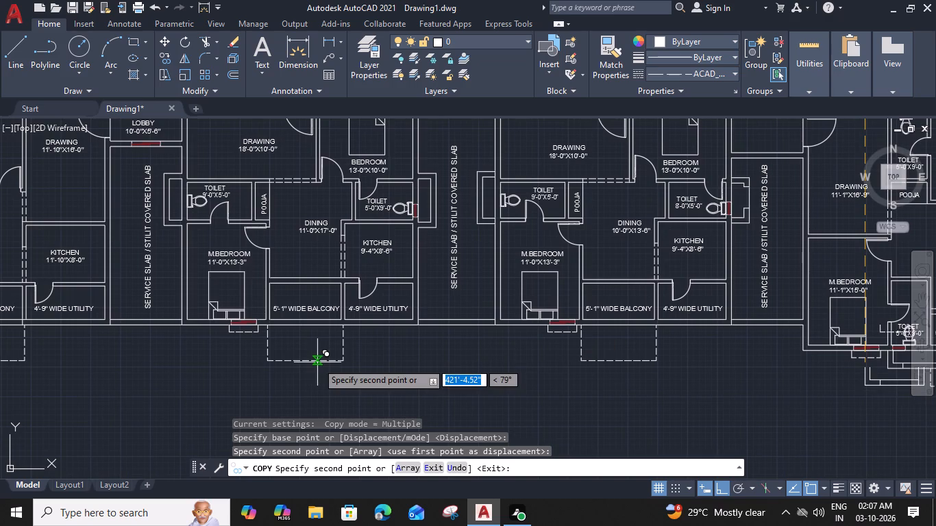
{"action": "middle_click_drag", "start_coordinate": [319, 361], "coordinate": [542, 336]}
{"action": "middle_click_drag", "start_coordinate": [371, 340], "coordinate": [416, 406]}
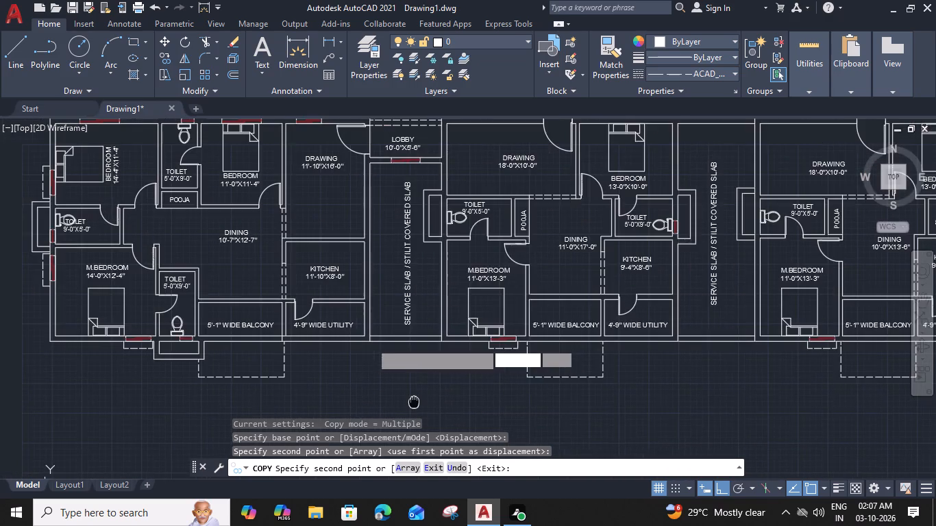
{"action": "scroll", "coordinate": [410, 299], "scroll_direction": "down", "scroll_amount": 2}
{"action": "middle_click_drag", "start_coordinate": [415, 242], "coordinate": [426, 299]}
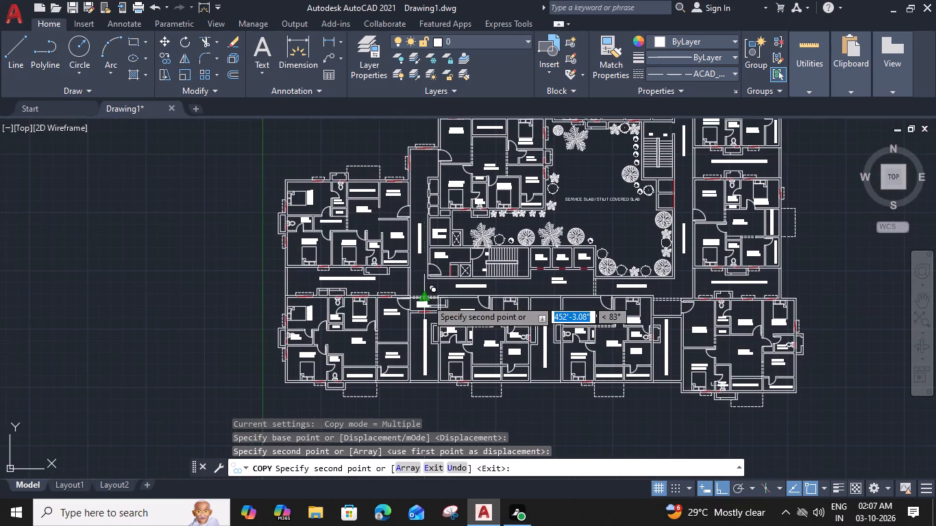
{"action": "middle_click_drag", "start_coordinate": [561, 223], "coordinate": [563, 253]}
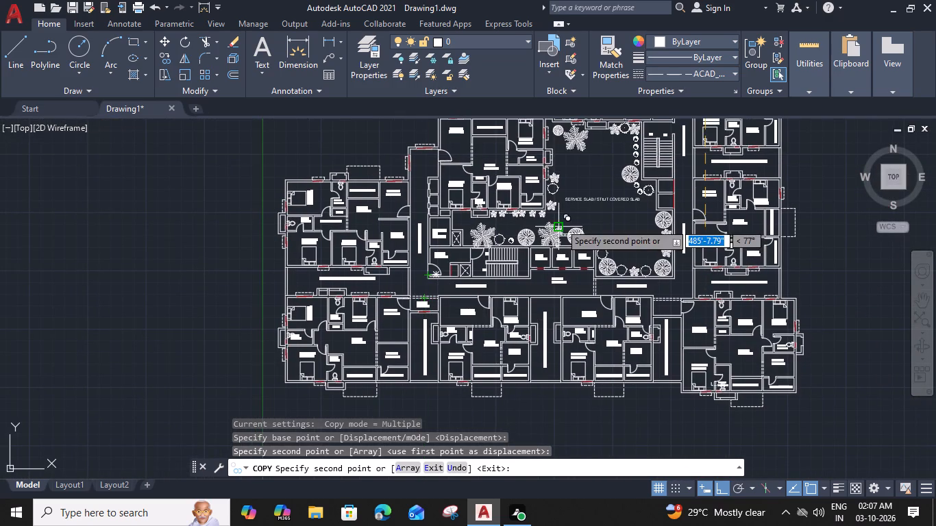
{"action": "middle_click_drag", "start_coordinate": [563, 253], "coordinate": [556, 312]}
{"action": "middle_click_drag", "start_coordinate": [584, 262], "coordinate": [456, 342]}
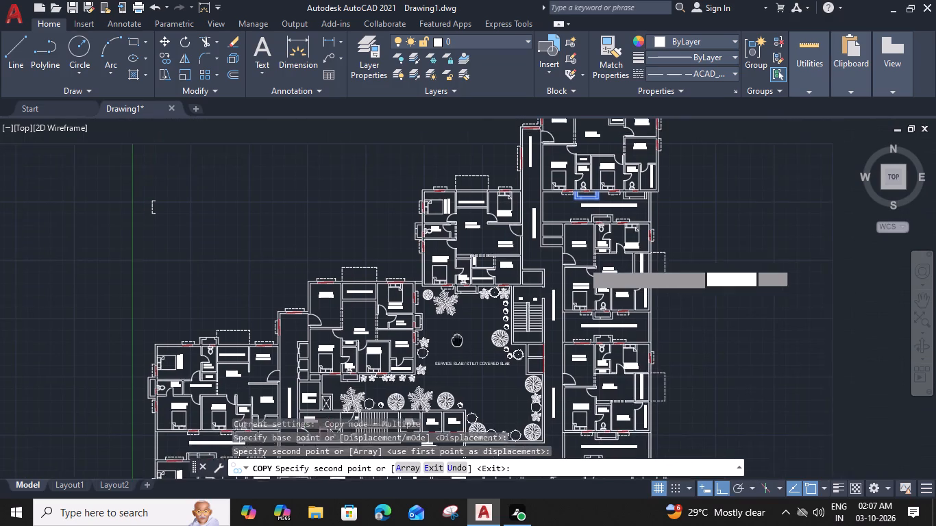
{"action": "middle_click_drag", "start_coordinate": [456, 342], "coordinate": [456, 343]}
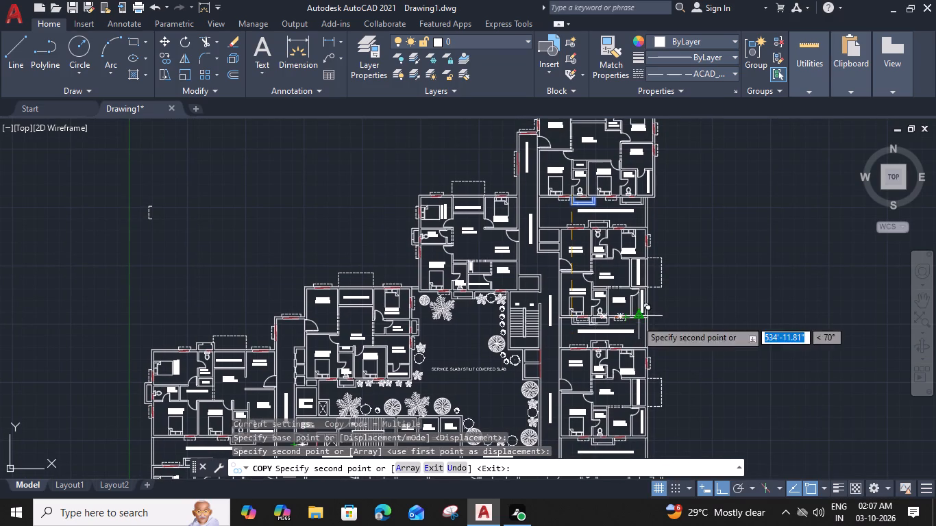
{"action": "key", "text": "Escape"}
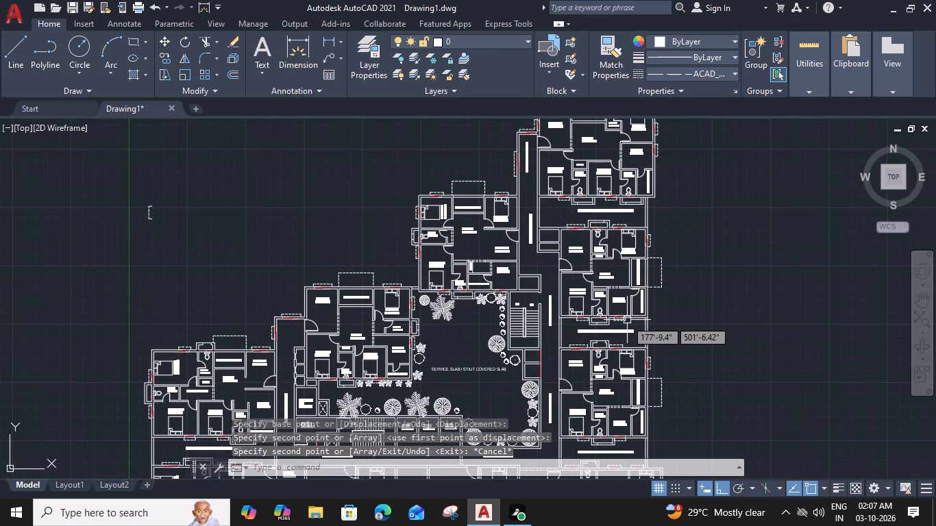
Erase the stray dashed projection lying outside the floor plan, away from the upper-left units.
{"action": "scroll", "coordinate": [541, 287], "scroll_direction": "down", "scroll_amount": 1}
{"action": "middle_click_drag", "start_coordinate": [540, 284], "coordinate": [541, 287]}
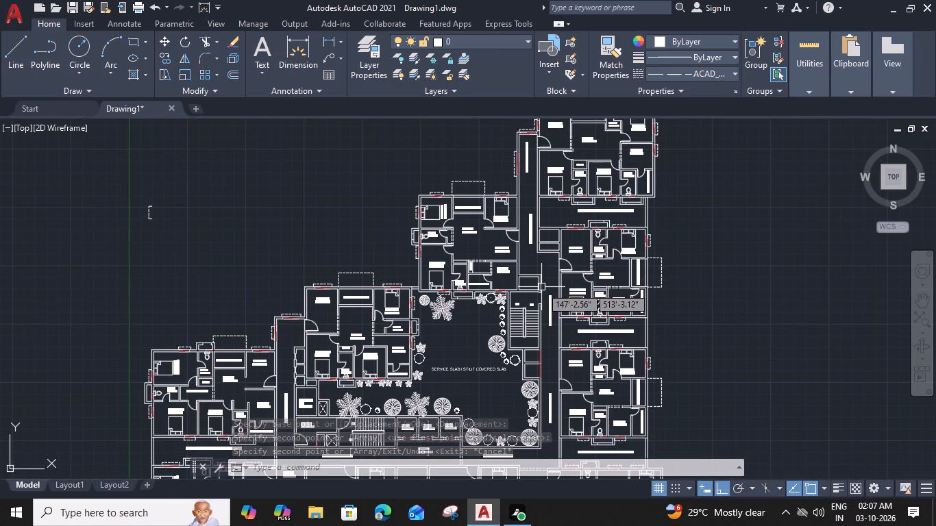
{"action": "middle_click_drag", "start_coordinate": [541, 287], "coordinate": [547, 204]}
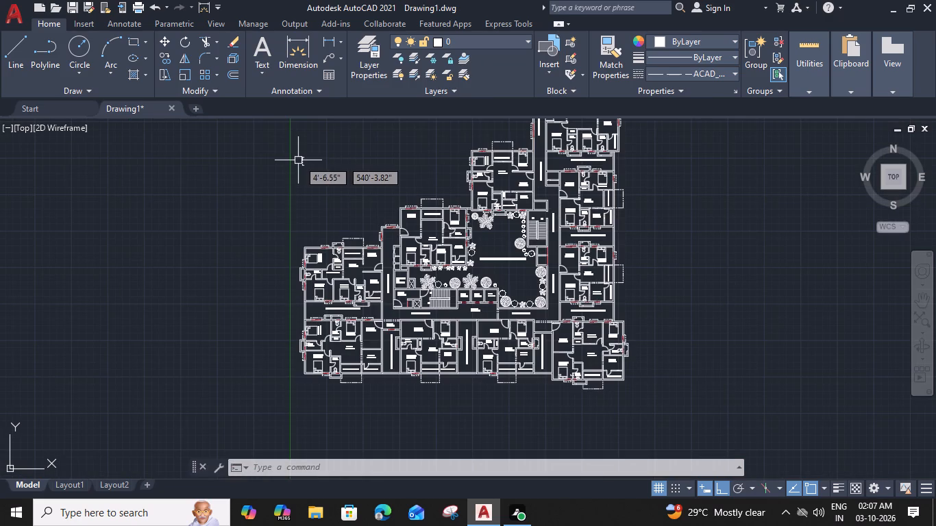
{"action": "left_click", "coordinate": [300, 160]}
{"action": "key", "text": "Delete"}
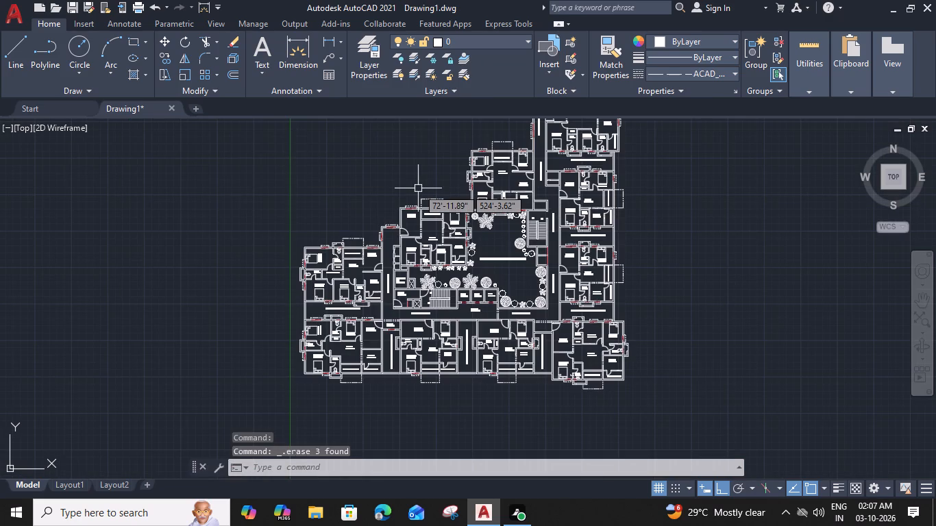
Run Overkill on the entire floor plan with the default settings to delete duplicate and overlapping objects.
{"action": "middle_click_drag", "start_coordinate": [417, 185], "coordinate": [417, 236]}
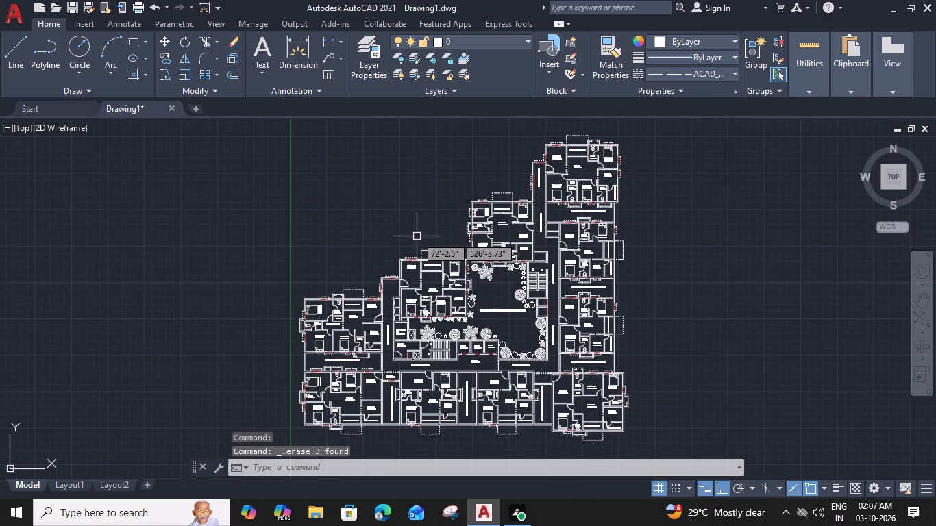
{"action": "scroll", "coordinate": [497, 215], "scroll_direction": "down", "scroll_amount": 2}
{"action": "left_click_drag", "start_coordinate": [573, 165], "coordinate": [563, 181]}
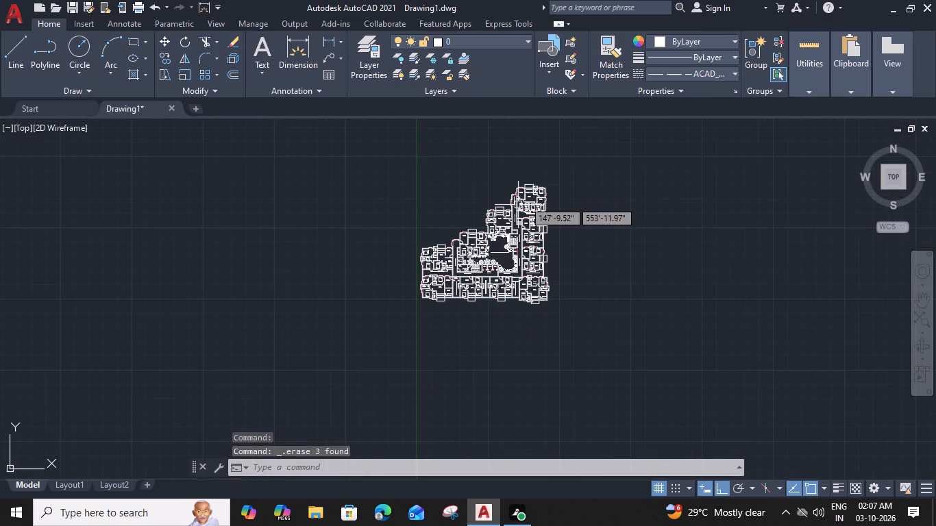
{"action": "left_click", "coordinate": [419, 317]}
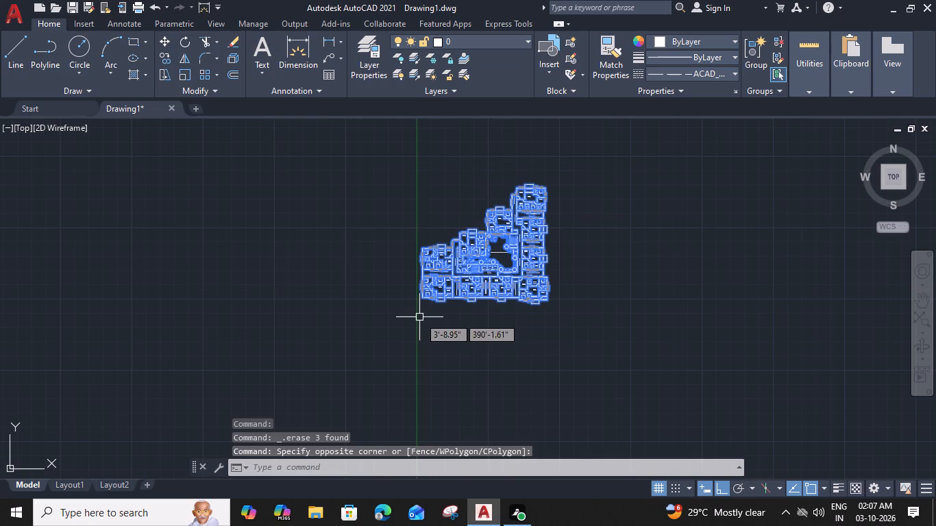
{"action": "type", "text": "OVER"}
{"action": "key", "text": "Return"}
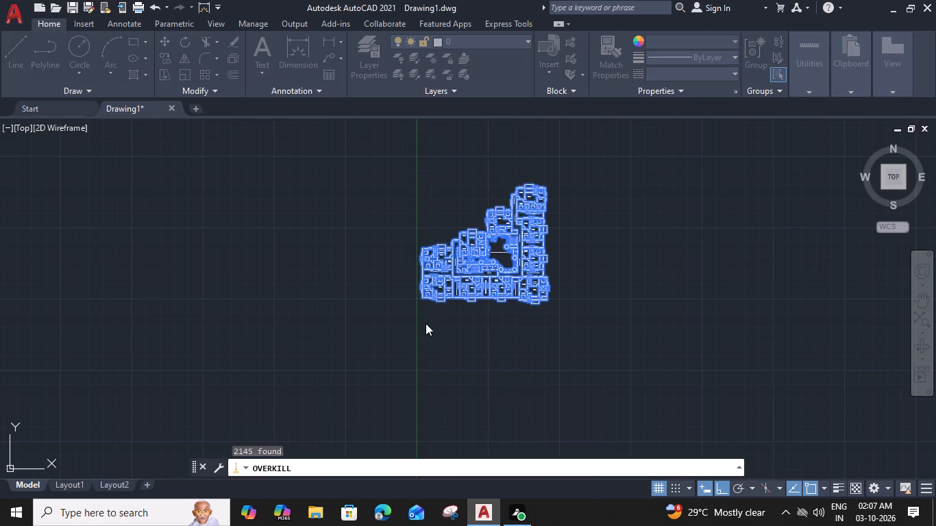
{"action": "key", "text": "Return"}
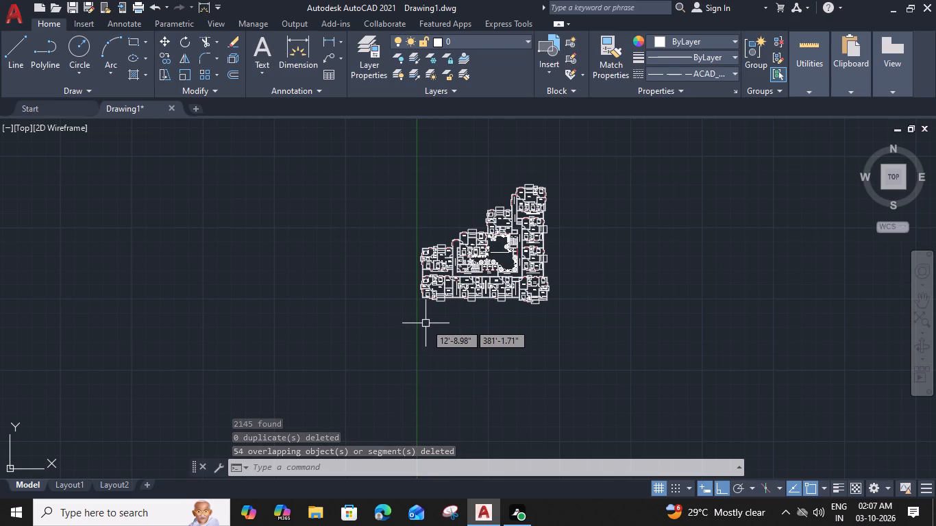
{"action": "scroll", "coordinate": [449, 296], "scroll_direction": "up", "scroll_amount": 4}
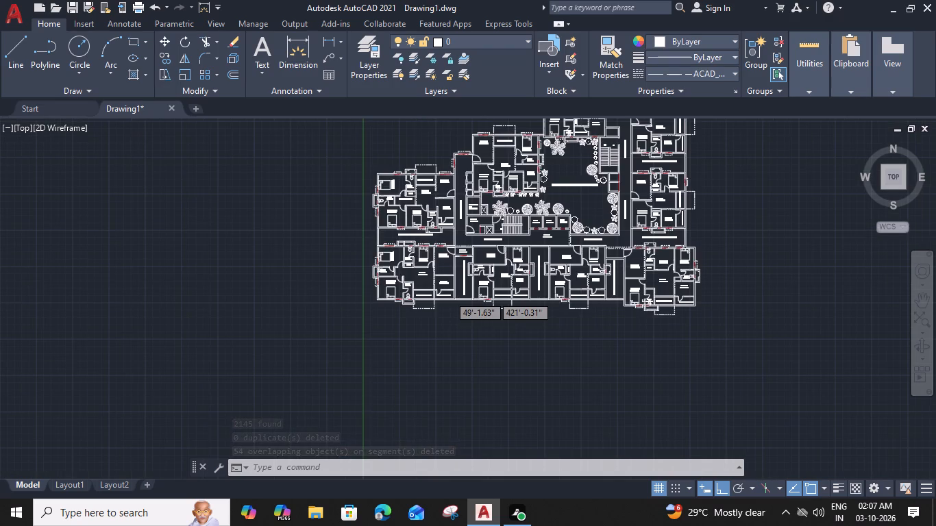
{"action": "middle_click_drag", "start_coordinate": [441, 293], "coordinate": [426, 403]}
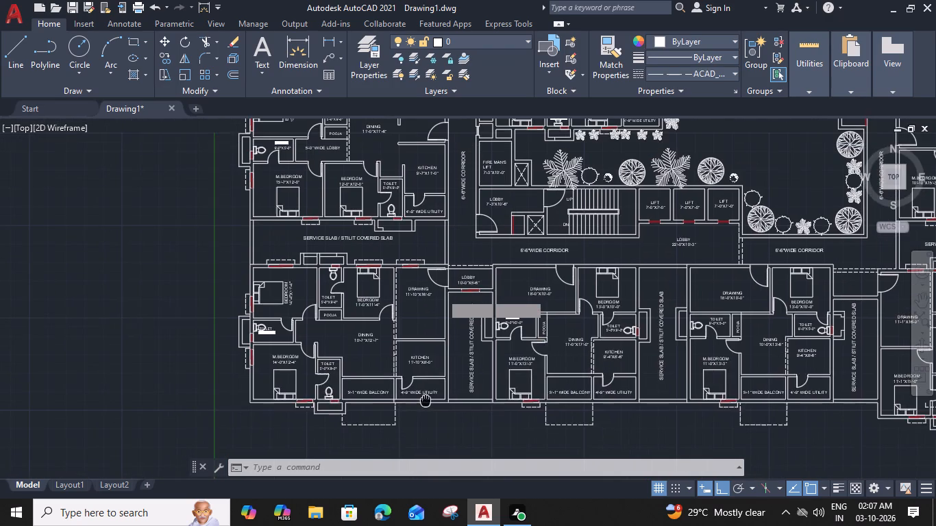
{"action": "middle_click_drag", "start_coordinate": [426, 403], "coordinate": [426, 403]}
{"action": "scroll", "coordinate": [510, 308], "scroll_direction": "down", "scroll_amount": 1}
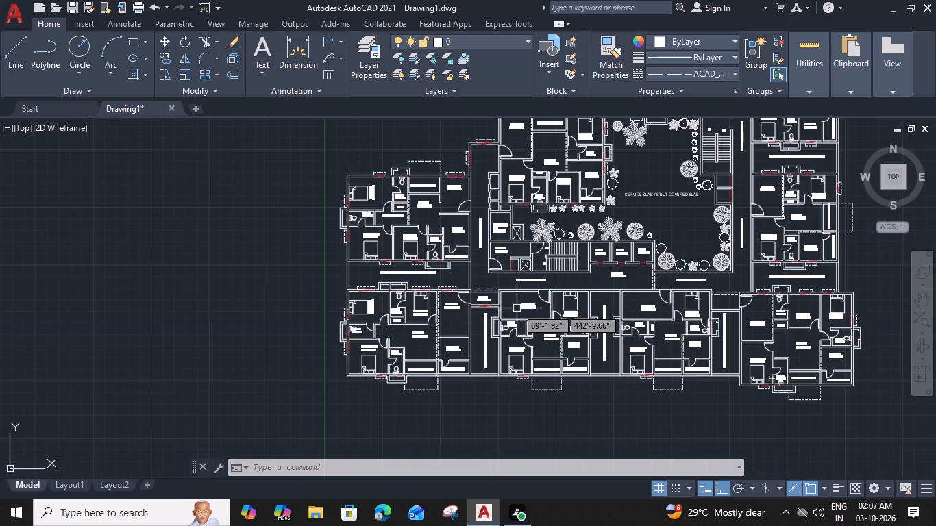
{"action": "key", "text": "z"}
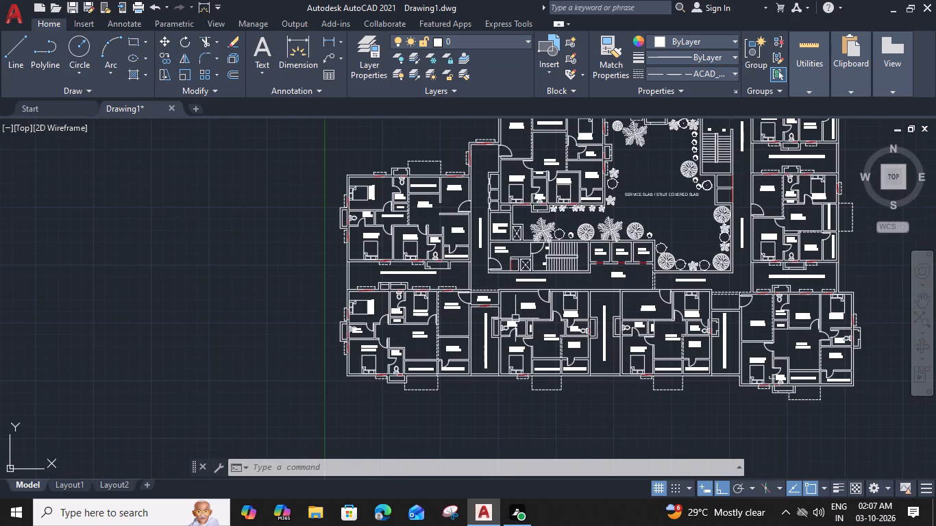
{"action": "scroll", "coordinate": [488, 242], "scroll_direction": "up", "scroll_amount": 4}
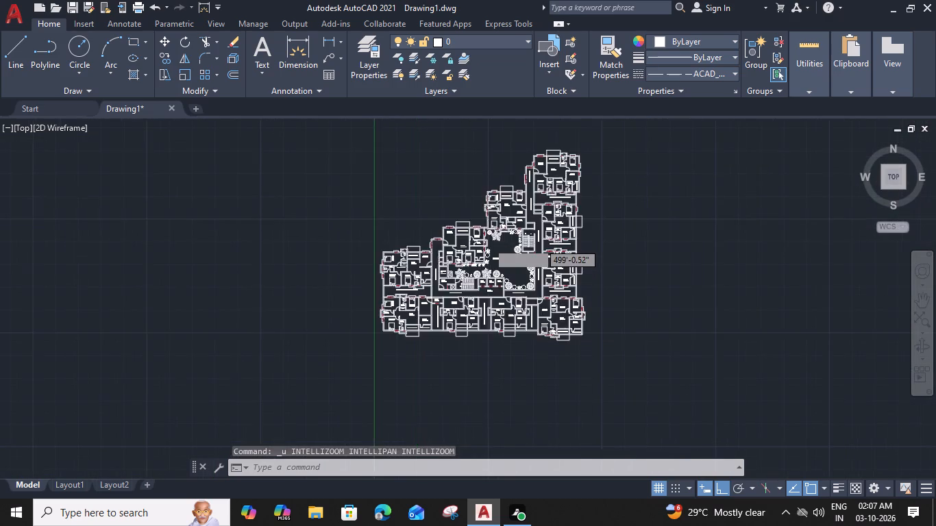
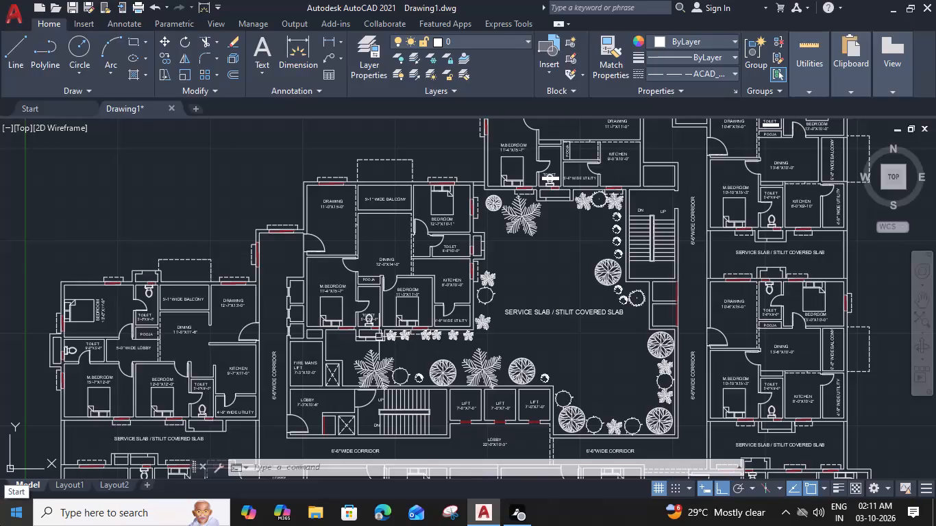
Set the linetype of the dashed line between the 10'-7"X12'-7" dining and 11'-10"X16'-0" drawing room to ByLayer.
{"action": "middle_click_drag", "start_coordinate": [241, 396], "coordinate": [284, 78]}
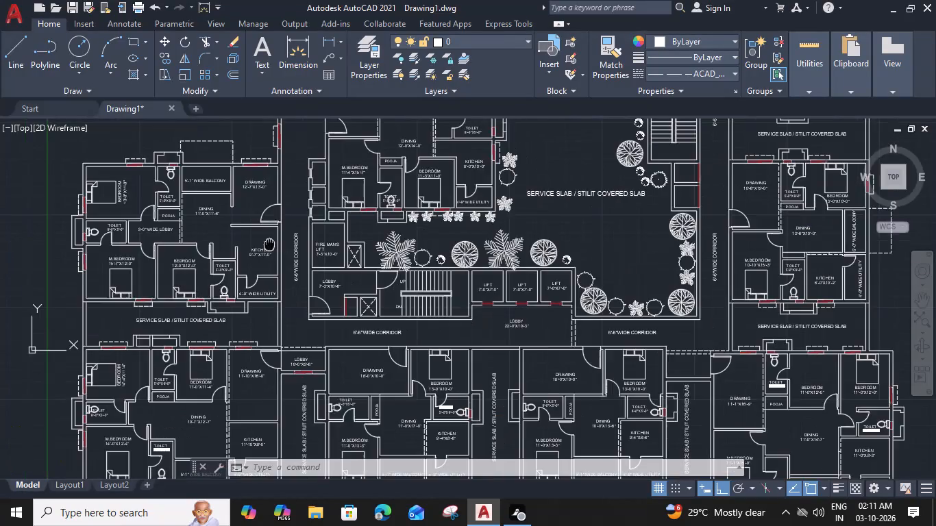
{"action": "scroll", "coordinate": [166, 216], "scroll_direction": "up", "scroll_amount": 2}
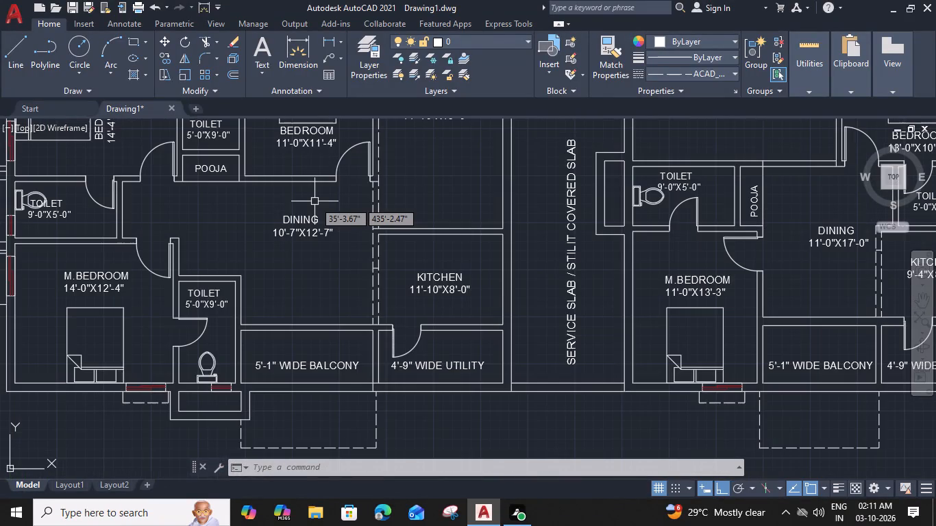
{"action": "middle_click_drag", "start_coordinate": [315, 201], "coordinate": [282, 216]}
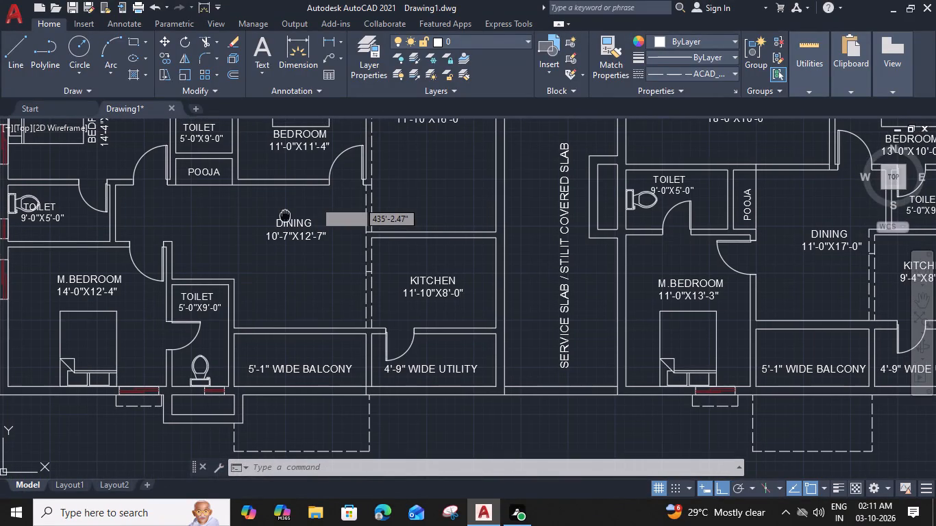
{"action": "left_click", "coordinate": [347, 167]}
{"action": "left_click", "coordinate": [728, 75]}
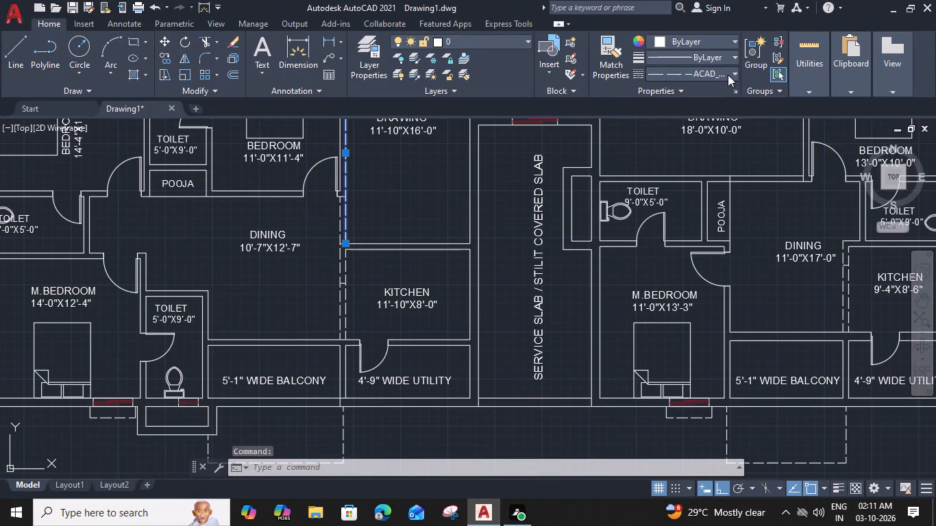
{"action": "left_click", "coordinate": [722, 97]}
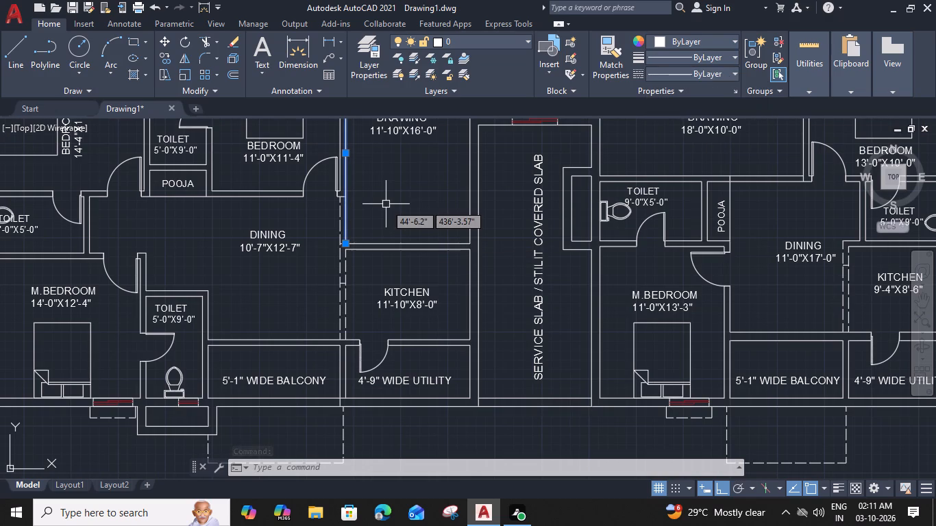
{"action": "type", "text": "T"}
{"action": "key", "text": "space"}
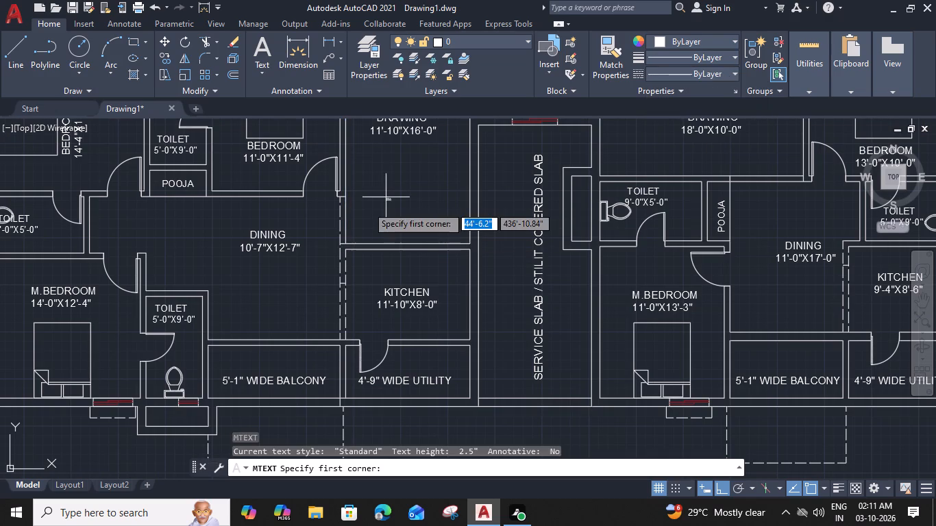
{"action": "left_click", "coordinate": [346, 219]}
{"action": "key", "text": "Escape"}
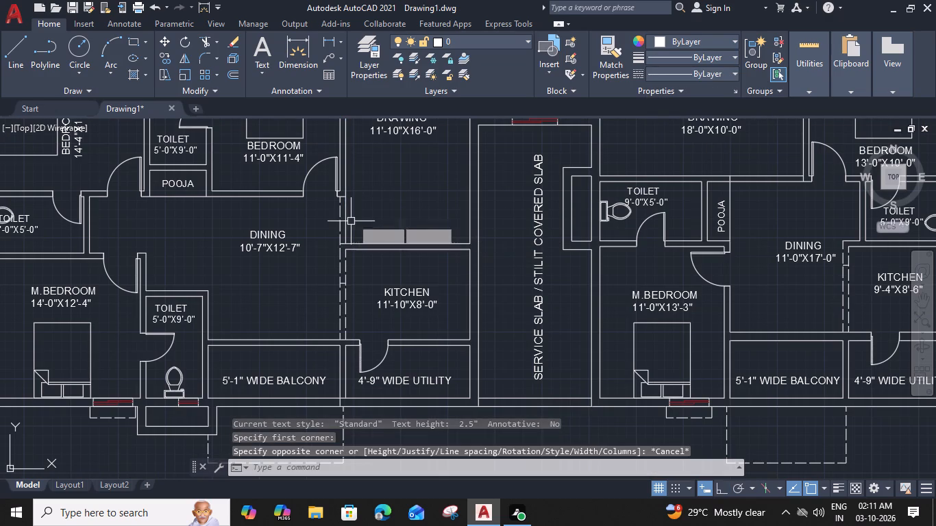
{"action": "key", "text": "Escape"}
Trim both wall lines across the opening between the 10'-7"X12'-7" dining and the 11'-10"X16'-0" drawing room.
{"action": "type", "text": "TR"}
{"action": "key", "text": "space"}
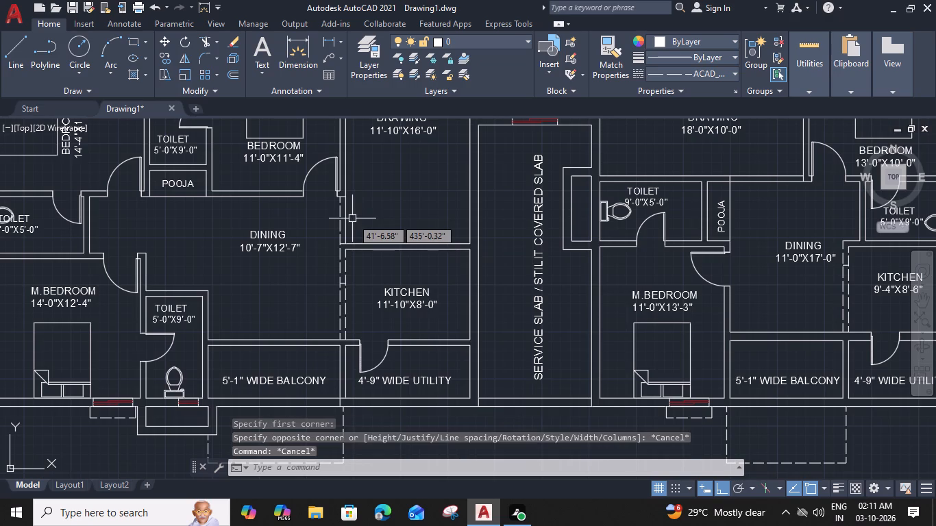
{"action": "left_click", "coordinate": [343, 218]}
{"action": "left_click", "coordinate": [347, 218]}
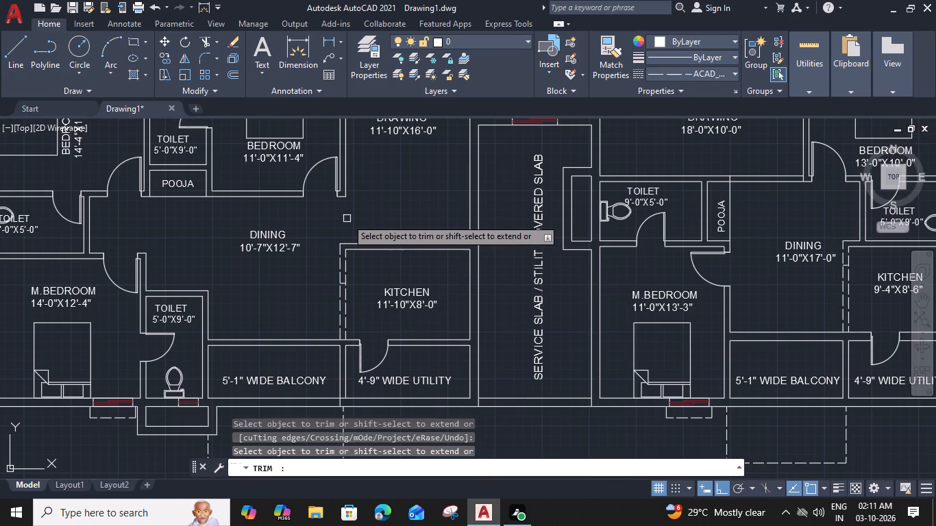
{"action": "key", "text": "Escape"}
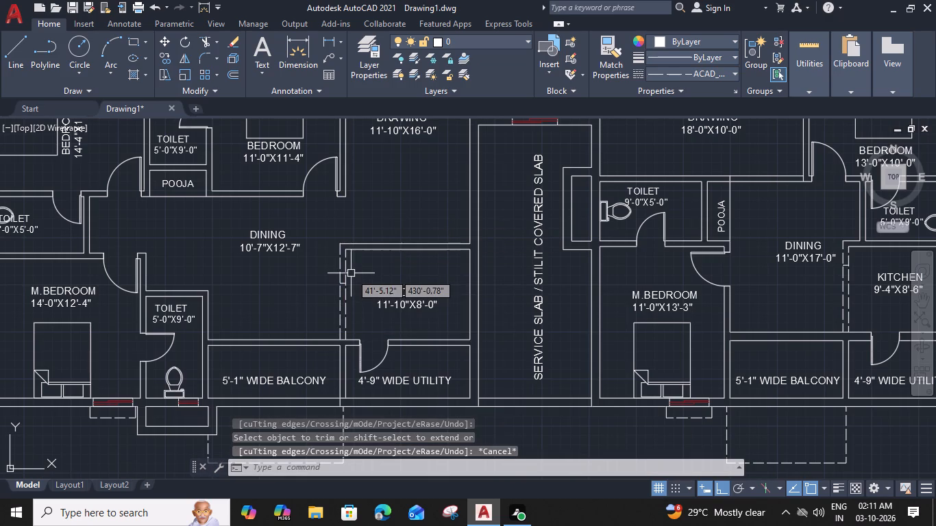
Set the two dashed lines between the 10'-7"X12'-7" dining and the 11'-10"X8'-0" kitchen to the ByLayer linetype.
{"action": "left_click", "coordinate": [345, 294]}
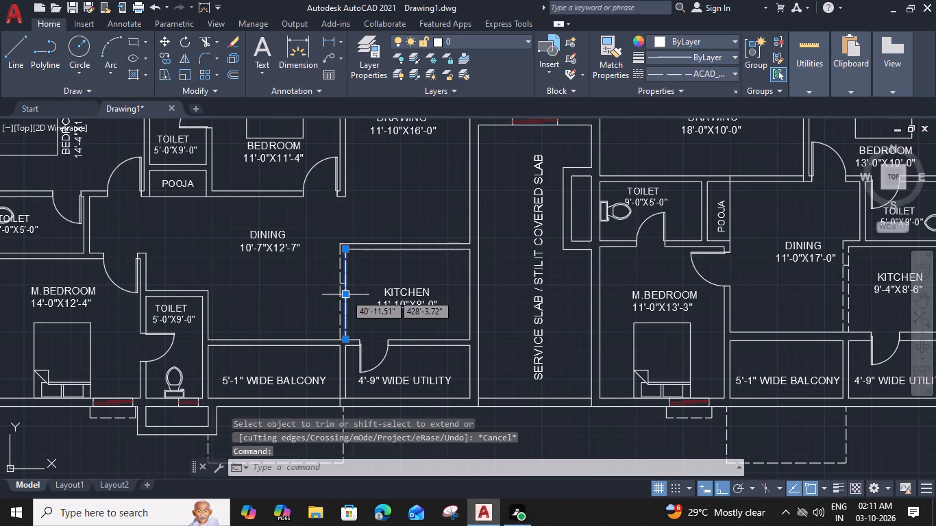
{"action": "left_click", "coordinate": [686, 76]}
{"action": "left_click", "coordinate": [685, 94]}
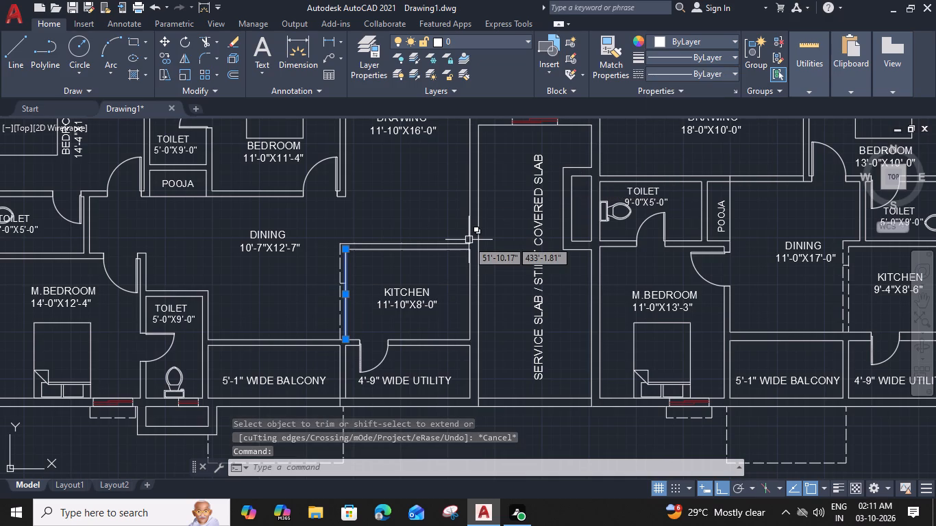
{"action": "left_click", "coordinate": [341, 308]}
{"action": "left_click", "coordinate": [697, 73]}
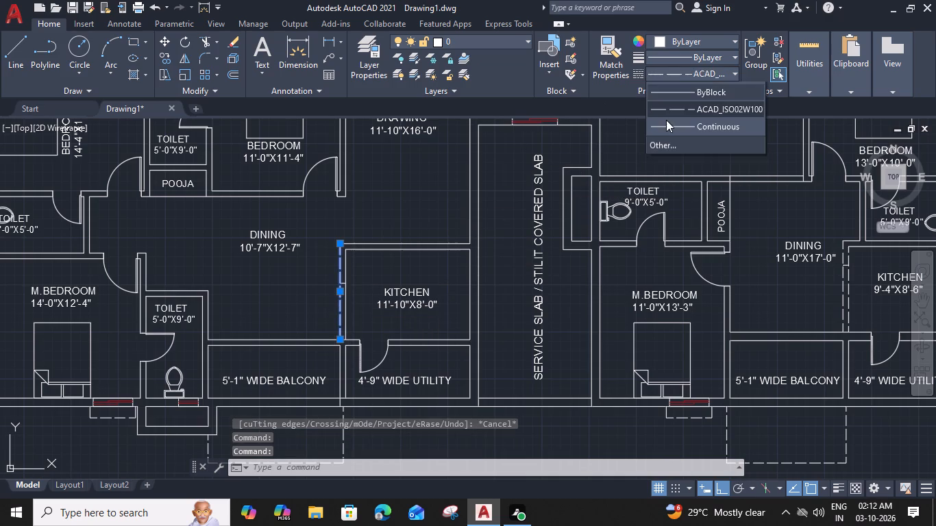
{"action": "left_click", "coordinate": [702, 92]}
{"action": "key", "text": "Escape"}
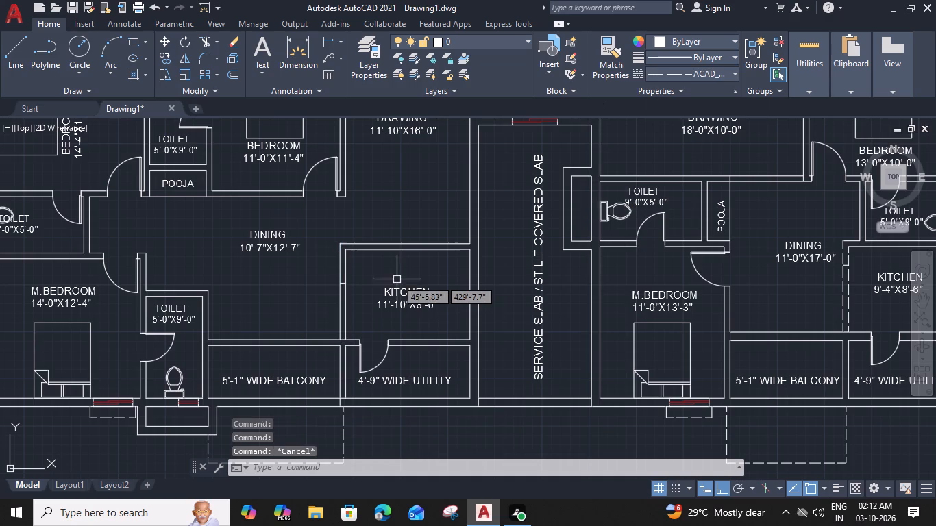
Trim the two wall lines across the opening between the 10'-7"X12'-7" dining and the 11'-10"X8'-0" kitchen.
{"action": "key", "text": "t"}
{"action": "key", "text": "r"}
{"action": "key", "text": "space"}
{"action": "left_click", "coordinate": [348, 305]}
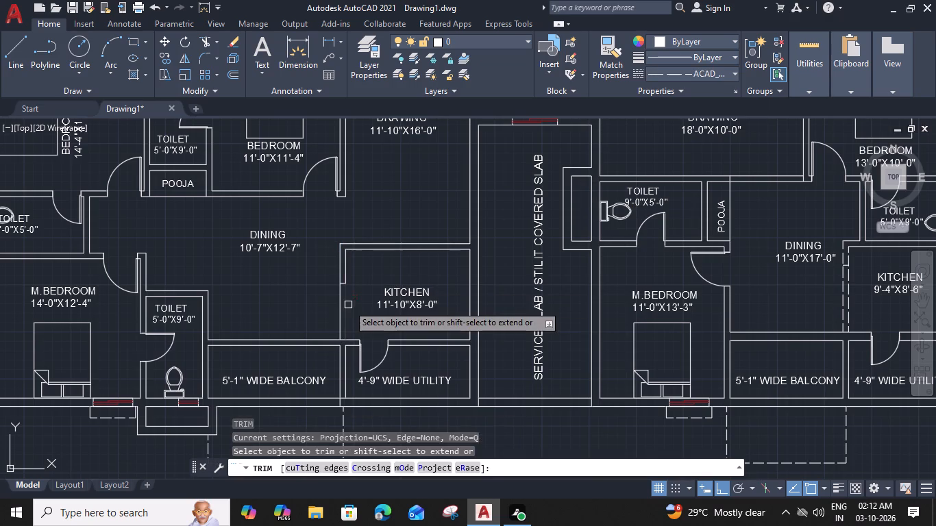
{"action": "left_click", "coordinate": [343, 305]}
Trim the dashed lines across the opening between the 5'-0" wide lobby and the 11'-0"X11'-6" dining.
{"action": "scroll", "coordinate": [343, 303], "scroll_direction": "down", "scroll_amount": 2}
{"action": "middle_click_drag", "start_coordinate": [372, 238], "coordinate": [366, 276]}
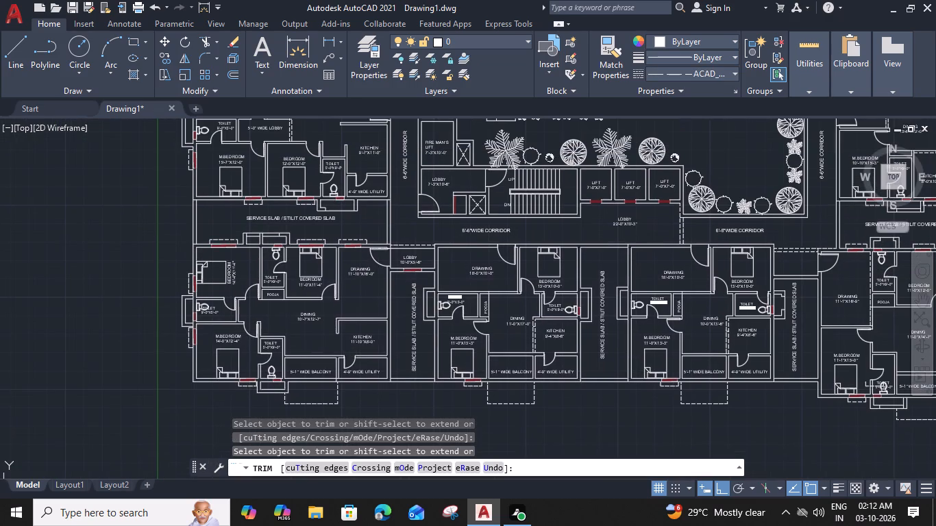
{"action": "middle_click_drag", "start_coordinate": [444, 231], "coordinate": [433, 274]}
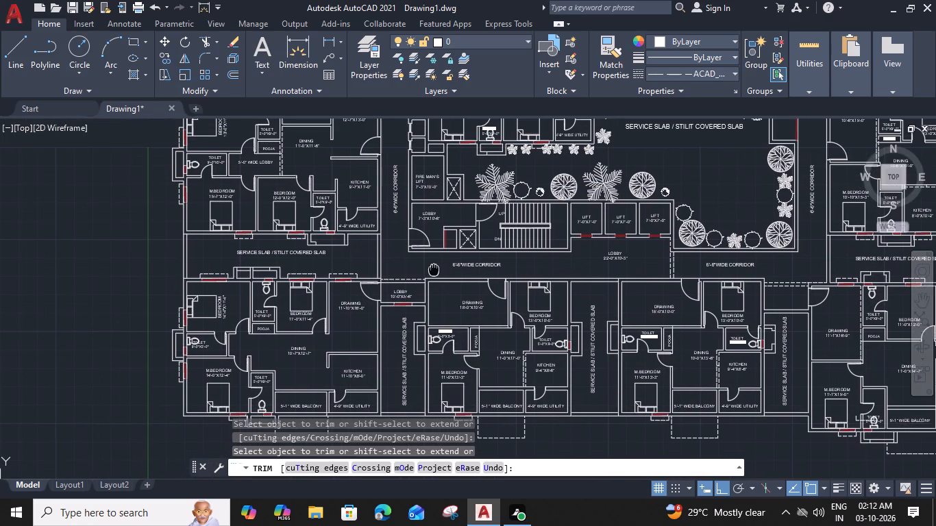
{"action": "middle_click_drag", "start_coordinate": [274, 179], "coordinate": [297, 207]}
{"action": "scroll", "coordinate": [295, 197], "scroll_direction": "up", "scroll_amount": 4}
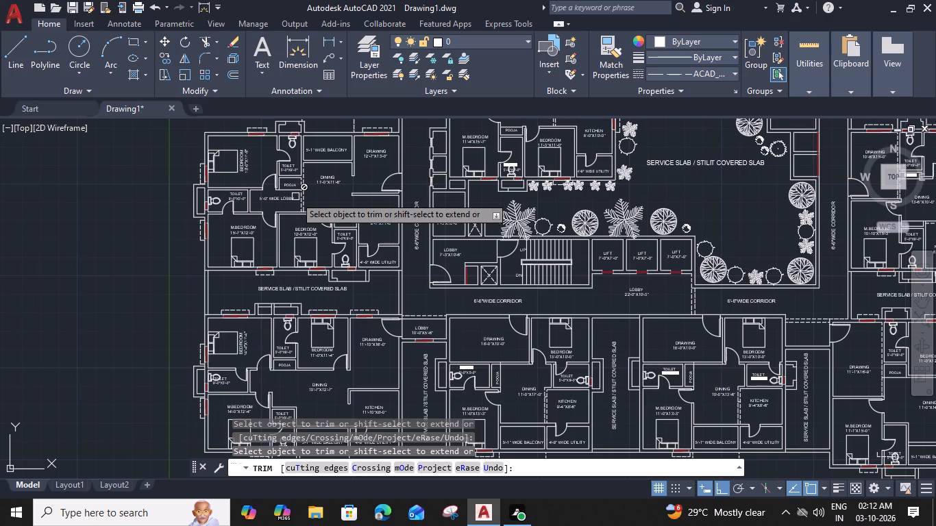
{"action": "left_click_drag", "start_coordinate": [358, 204], "coordinate": [352, 208]}
{"action": "left_click", "coordinate": [310, 229]}
Trim the two dashed lines across the opening between the 11'-0"X15'-0" drawing room and the 12'-0"X14'-0" dining.
{"action": "scroll", "coordinate": [312, 227], "scroll_direction": "down", "scroll_amount": 3}
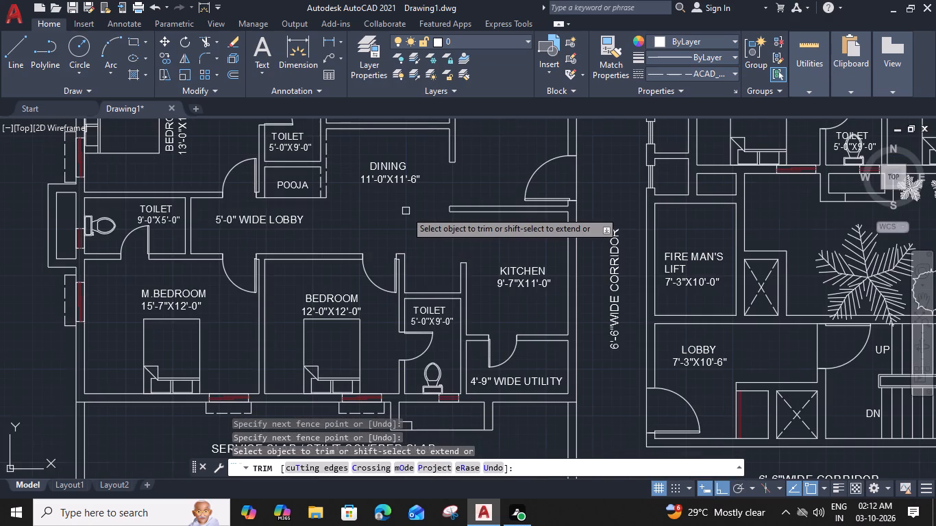
{"action": "middle_click_drag", "start_coordinate": [446, 234], "coordinate": [443, 256]}
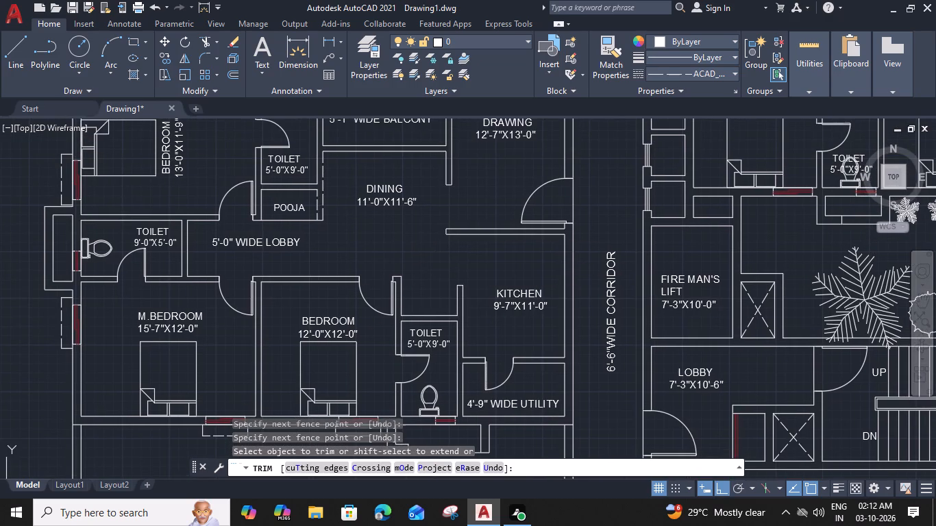
{"action": "scroll", "coordinate": [439, 231], "scroll_direction": "down", "scroll_amount": 1}
{"action": "middle_click_drag", "start_coordinate": [456, 218], "coordinate": [305, 329]}
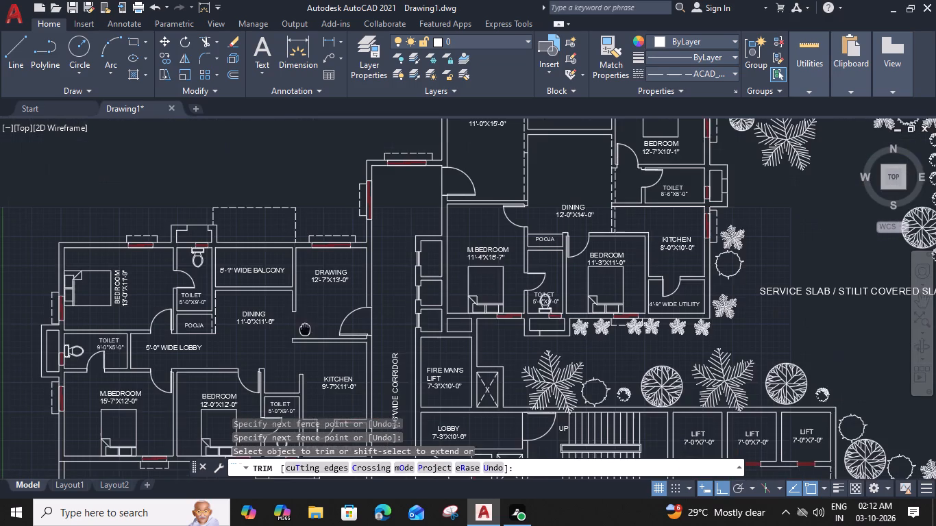
{"action": "middle_click_drag", "start_coordinate": [454, 208], "coordinate": [316, 248]}
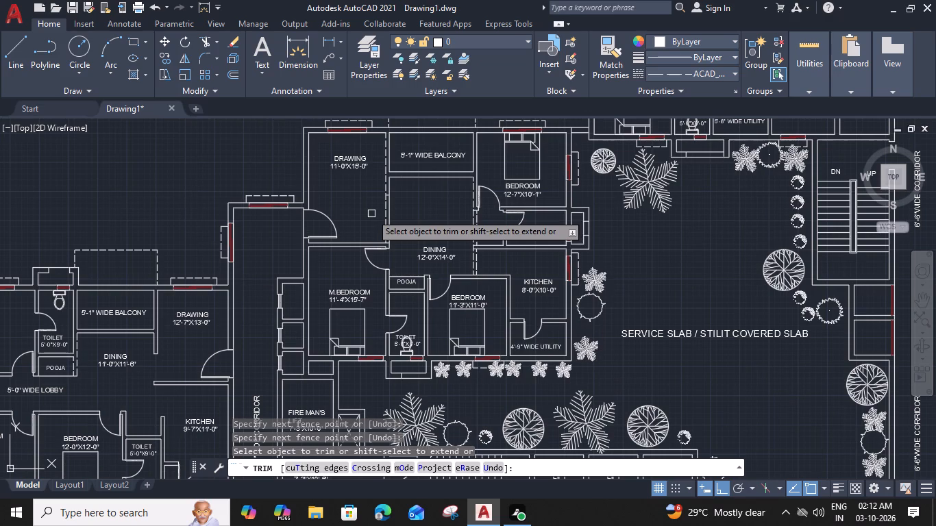
{"action": "scroll", "coordinate": [381, 217], "scroll_direction": "up", "scroll_amount": 1}
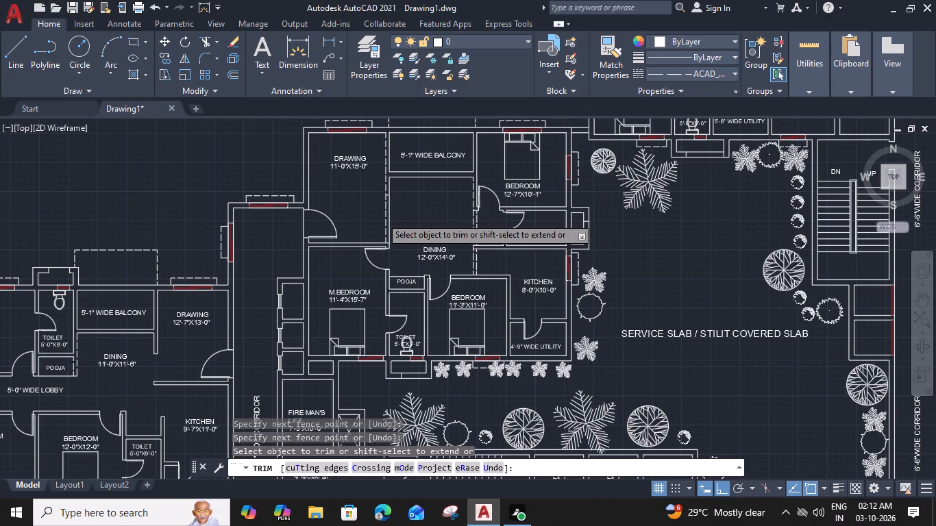
{"action": "left_click", "coordinate": [386, 221]}
{"action": "left_click", "coordinate": [396, 221]}
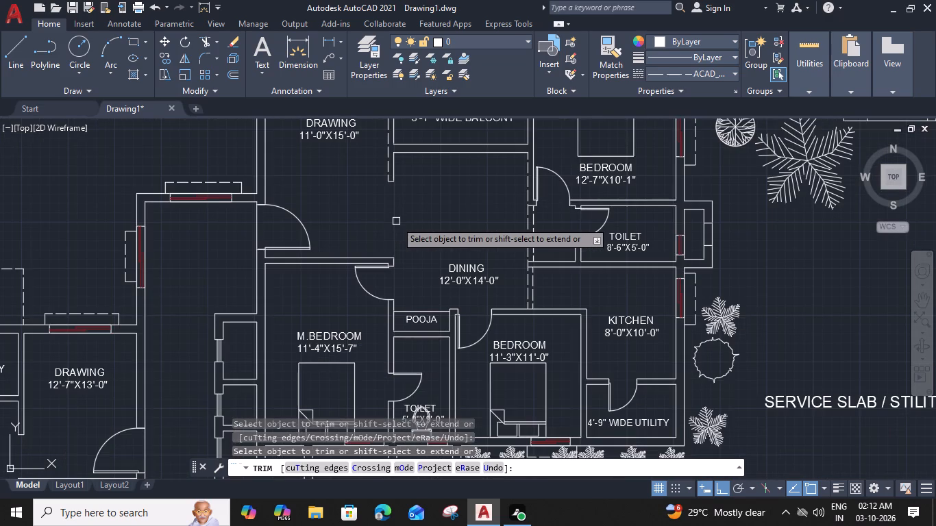
Trim the dashed lines separating the 12'-0"X14'-0" dining from the 8'-0"X10'-0" kitchen and from the toilet passage.
{"action": "left_click_drag", "start_coordinate": [550, 281], "coordinate": [535, 281]}
{"action": "left_click", "coordinate": [521, 280]}
{"action": "left_click", "coordinate": [555, 236]}
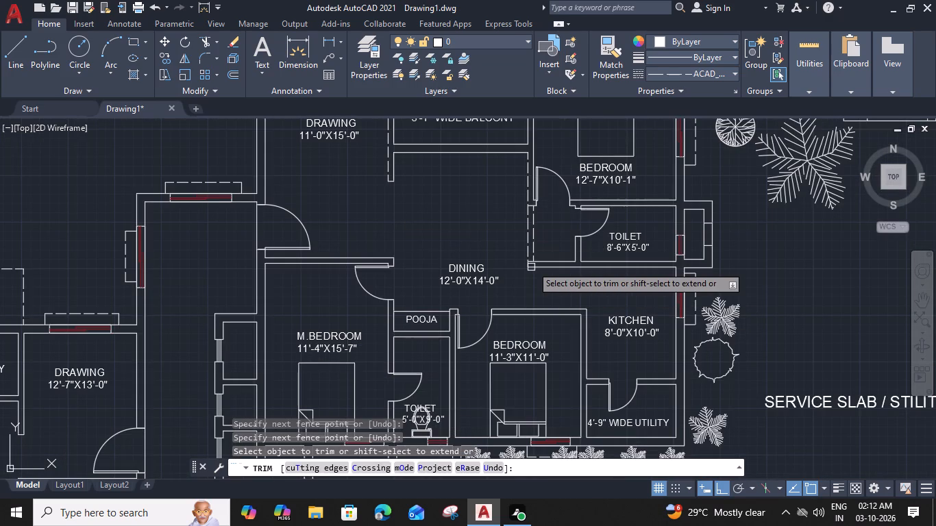
{"action": "left_click", "coordinate": [524, 238]}
Trim the lines separating the 9'-0"X10'-0" kitchen from the space beside the pooja, above the 5'-6" wide utility.
{"action": "scroll", "coordinate": [533, 234], "scroll_direction": "down", "scroll_amount": 1}
{"action": "middle_click_drag", "start_coordinate": [541, 231], "coordinate": [405, 257]}
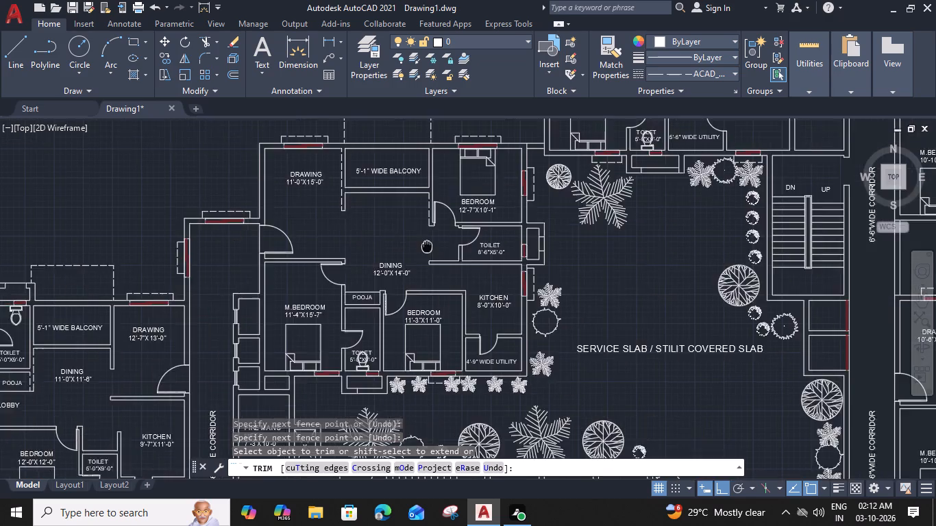
{"action": "middle_click_drag", "start_coordinate": [405, 257], "coordinate": [284, 301]}
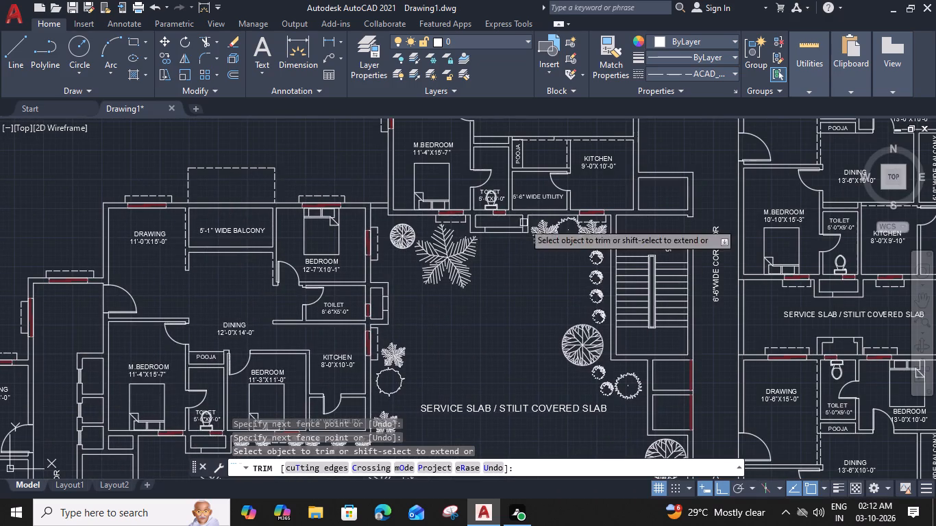
{"action": "middle_click_drag", "start_coordinate": [532, 211], "coordinate": [491, 270]}
{"action": "scroll", "coordinate": [549, 198], "scroll_direction": "up", "scroll_amount": 3}
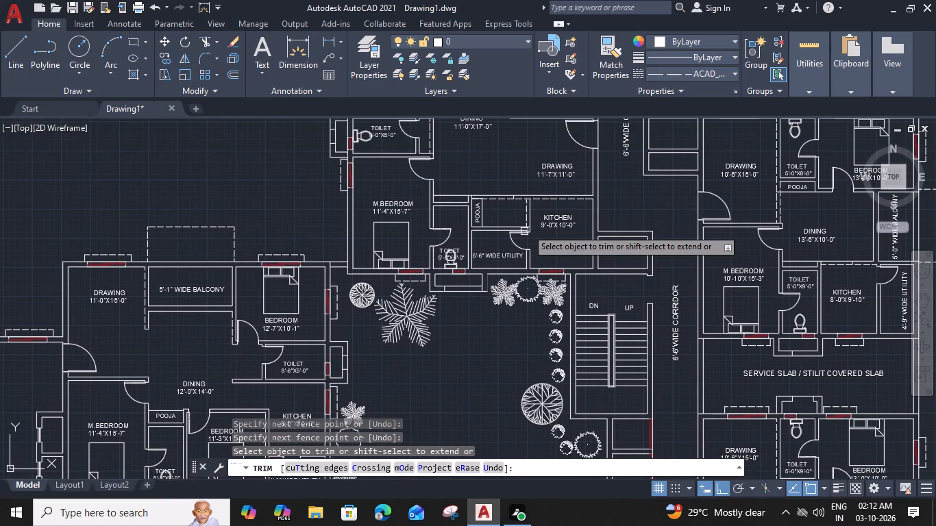
{"action": "left_click", "coordinate": [545, 201]}
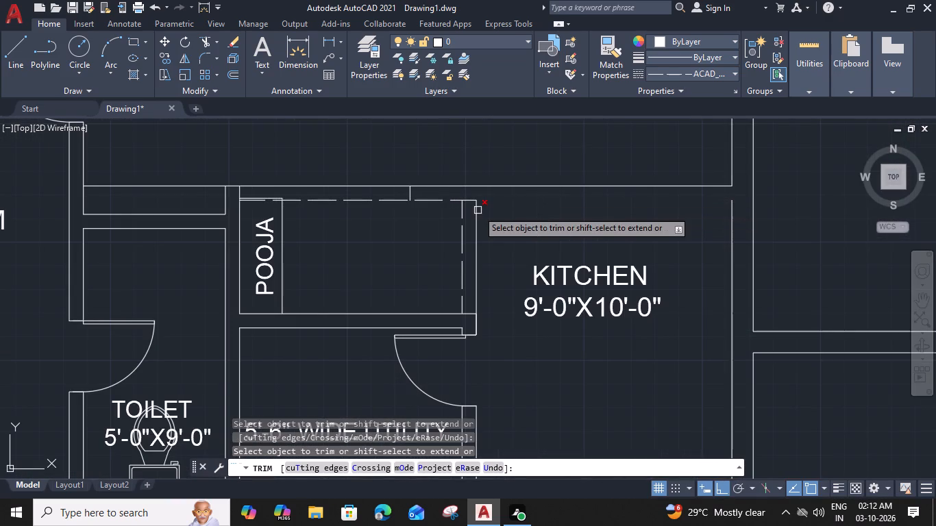
{"action": "left_click", "coordinate": [463, 218]}
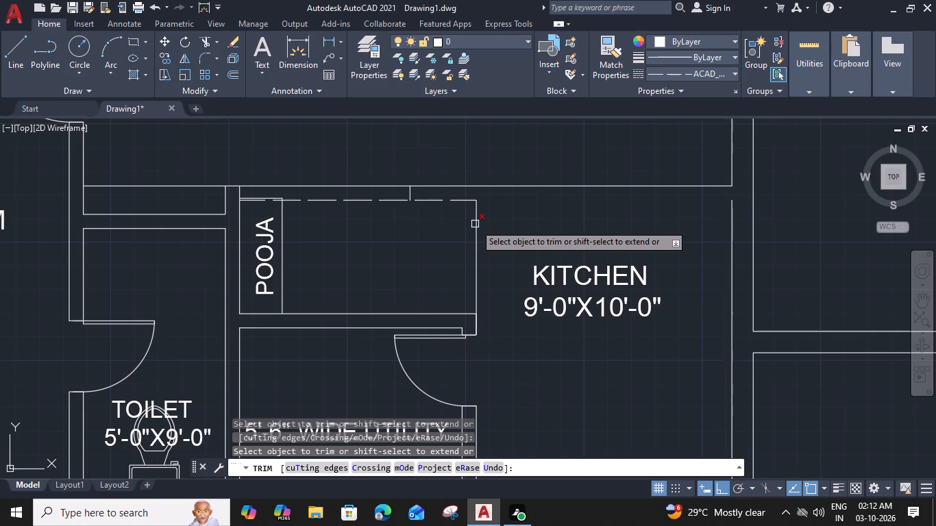
{"action": "left_click", "coordinate": [475, 224]}
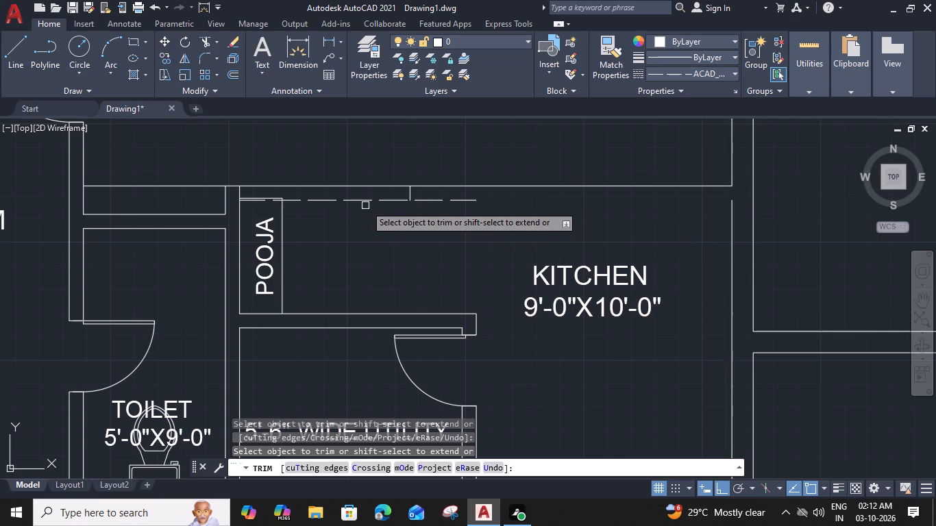
Trim the drawing-side wall lines between the pooja and the 9'-0"X10'-0" kitchen, including the dashed piece across the pooja.
{"action": "left_click", "coordinate": [369, 201], "text": "shift"}
{"action": "left_click", "coordinate": [369, 201]}
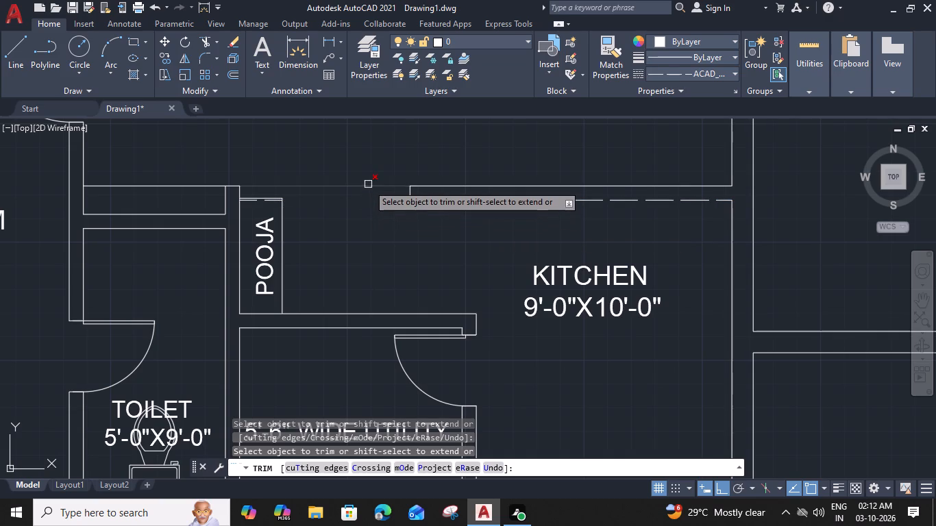
{"action": "left_click", "coordinate": [368, 184]}
{"action": "scroll", "coordinate": [265, 204], "scroll_direction": "up", "scroll_amount": 2}
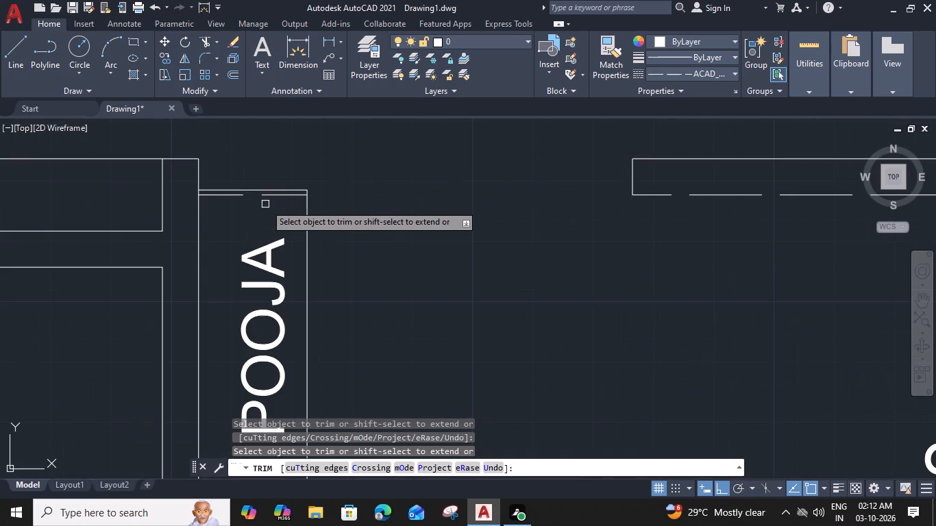
{"action": "left_click", "coordinate": [271, 197]}
Trim the two lines across the passage opening between the 9'-0"X5'-0" toilet and the 11'-0"X17'-0" dining.
{"action": "scroll", "coordinate": [272, 199], "scroll_direction": "down", "scroll_amount": 4}
{"action": "scroll", "coordinate": [373, 230], "scroll_direction": "down", "scroll_amount": 2}
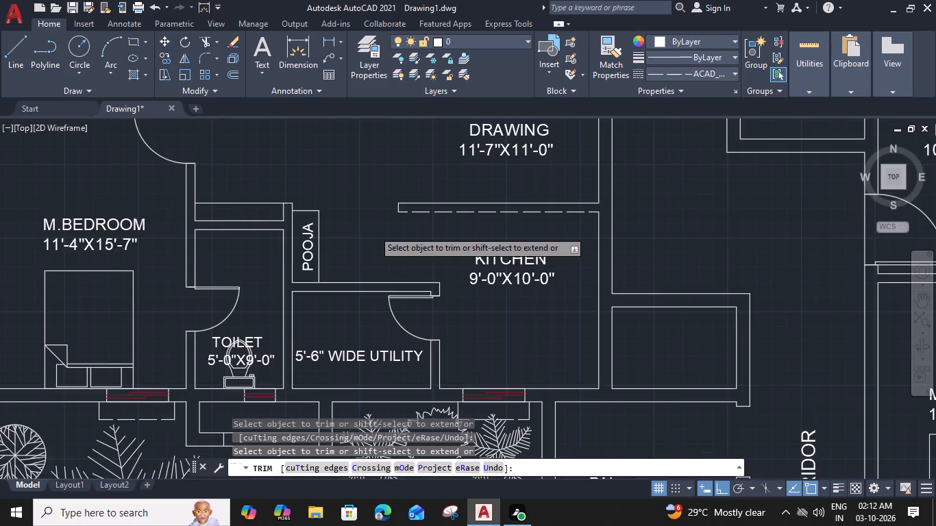
{"action": "middle_click_drag", "start_coordinate": [423, 187], "coordinate": [362, 284]}
{"action": "scroll", "coordinate": [412, 214], "scroll_direction": "down", "scroll_amount": 1}
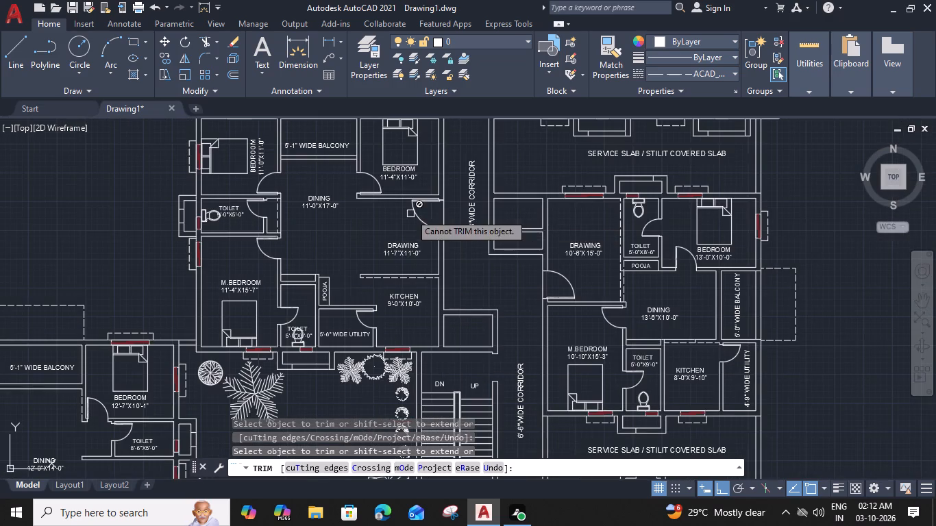
{"action": "middle_click_drag", "start_coordinate": [393, 216], "coordinate": [385, 263]}
{"action": "middle_click_drag", "start_coordinate": [476, 215], "coordinate": [452, 218]}
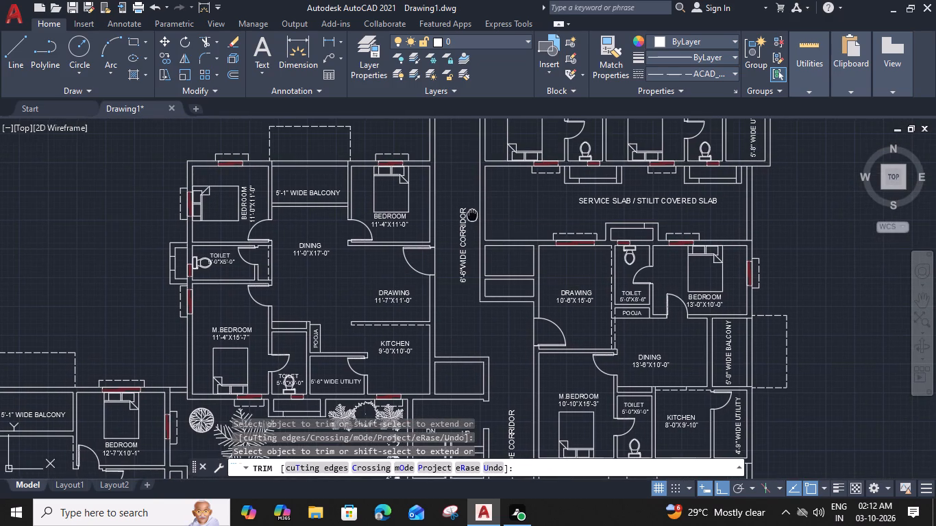
{"action": "middle_click_drag", "start_coordinate": [452, 218], "coordinate": [395, 225]}
{"action": "scroll", "coordinate": [214, 259], "scroll_direction": "up", "scroll_amount": 3}
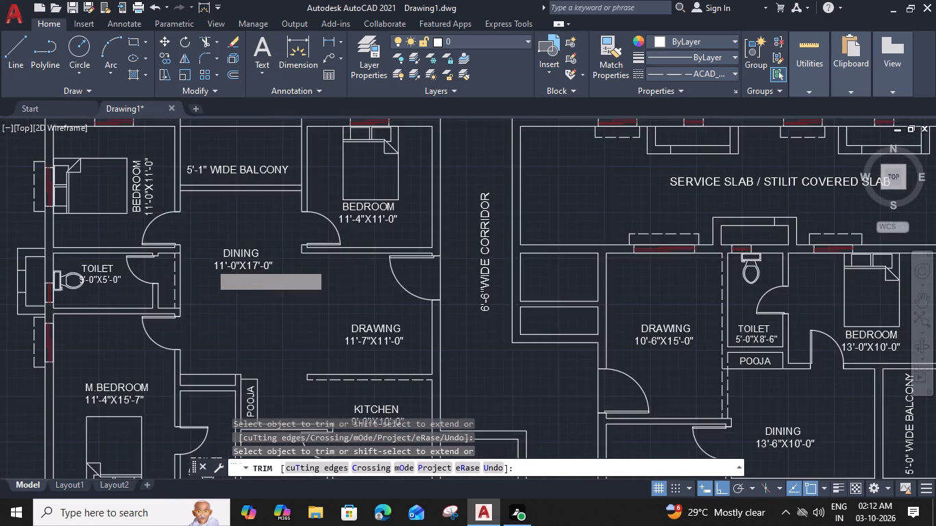
{"action": "middle_click_drag", "start_coordinate": [186, 279], "coordinate": [324, 246]}
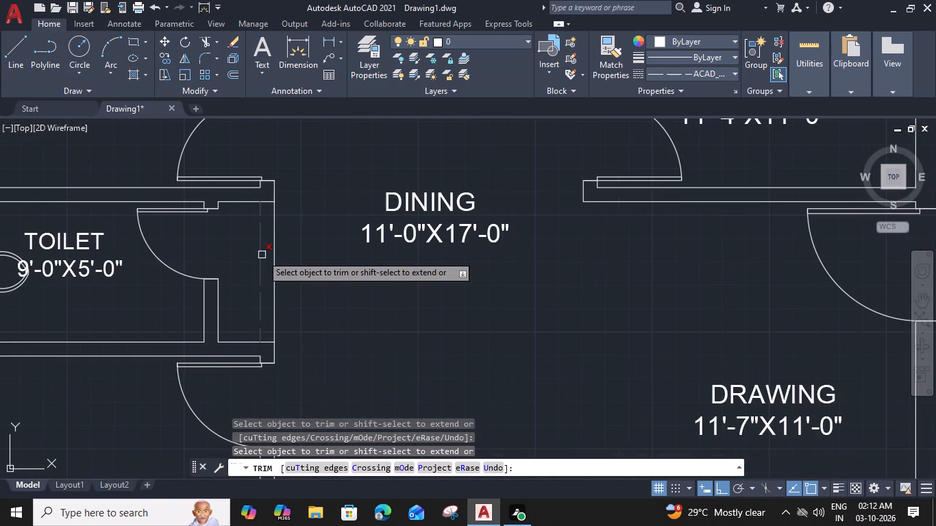
{"action": "left_click", "coordinate": [262, 255]}
{"action": "left_click", "coordinate": [272, 261]}
Trim the lines across the openings from the 16'-7"X14'-1" dining to the 11'-1"X15'-7" drawing room and to the 11'-0"X9'-0" kitchen.
{"action": "scroll", "coordinate": [272, 260], "scroll_direction": "down", "scroll_amount": 4}
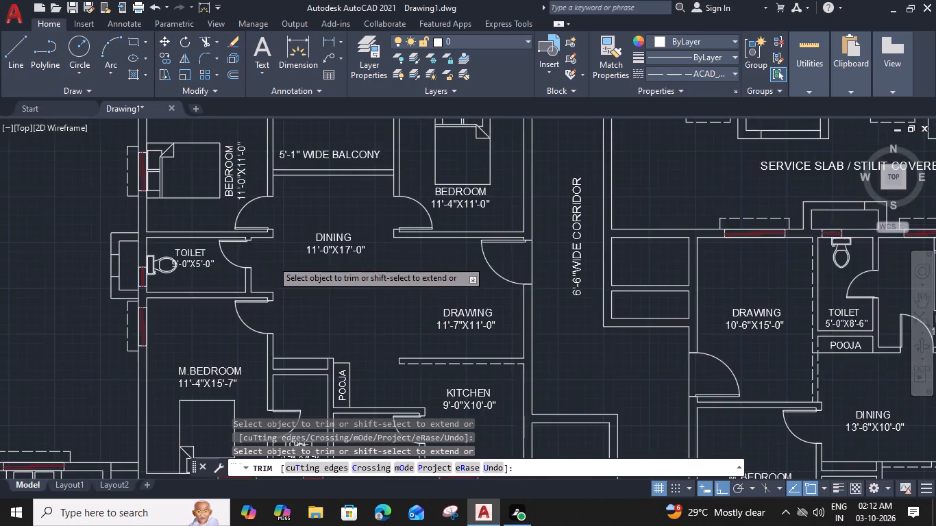
{"action": "middle_click_drag", "start_coordinate": [481, 234], "coordinate": [400, 250]}
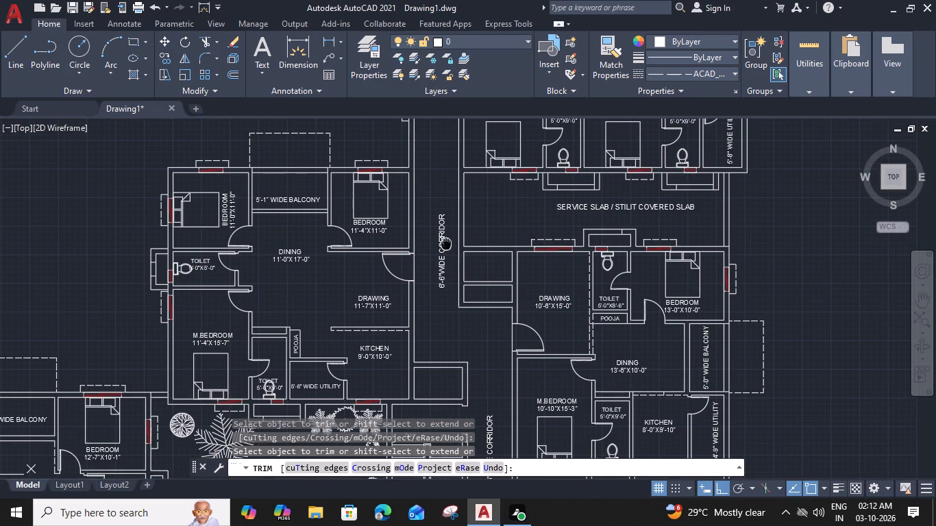
{"action": "middle_click_drag", "start_coordinate": [487, 227], "coordinate": [467, 286]}
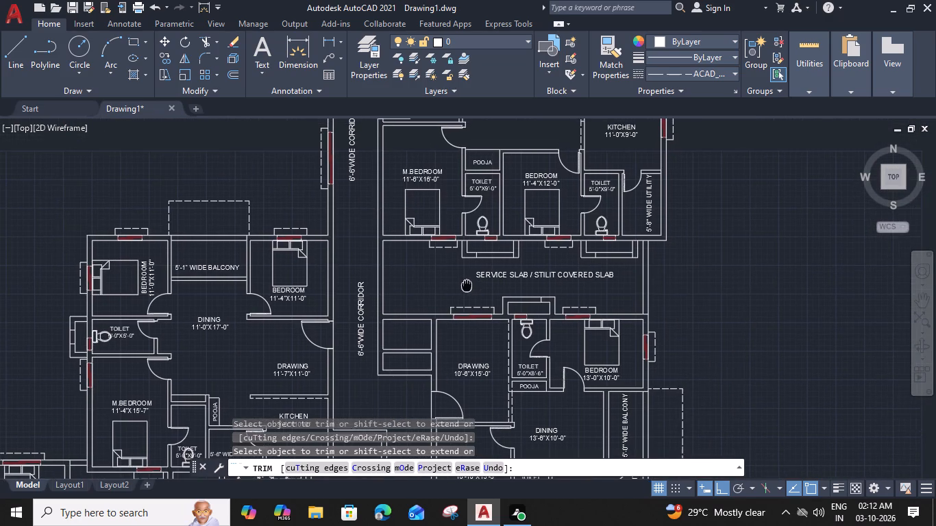
{"action": "middle_click_drag", "start_coordinate": [430, 195], "coordinate": [410, 286]}
{"action": "middle_click_drag", "start_coordinate": [432, 202], "coordinate": [420, 253]}
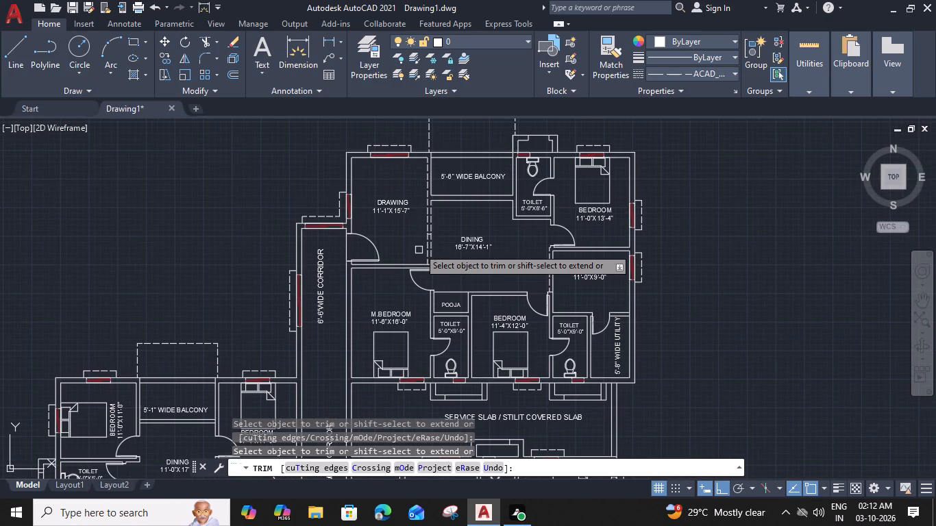
{"action": "scroll", "coordinate": [433, 230], "scroll_direction": "up", "scroll_amount": 2}
{"action": "left_click", "coordinate": [452, 192]}
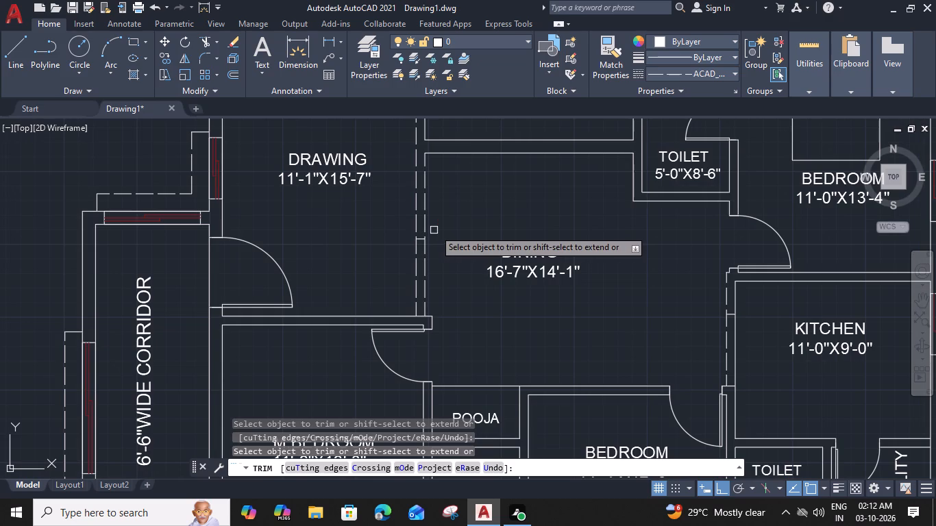
{"action": "left_click", "coordinate": [412, 279]}
{"action": "scroll", "coordinate": [433, 262], "scroll_direction": "down", "scroll_amount": 2}
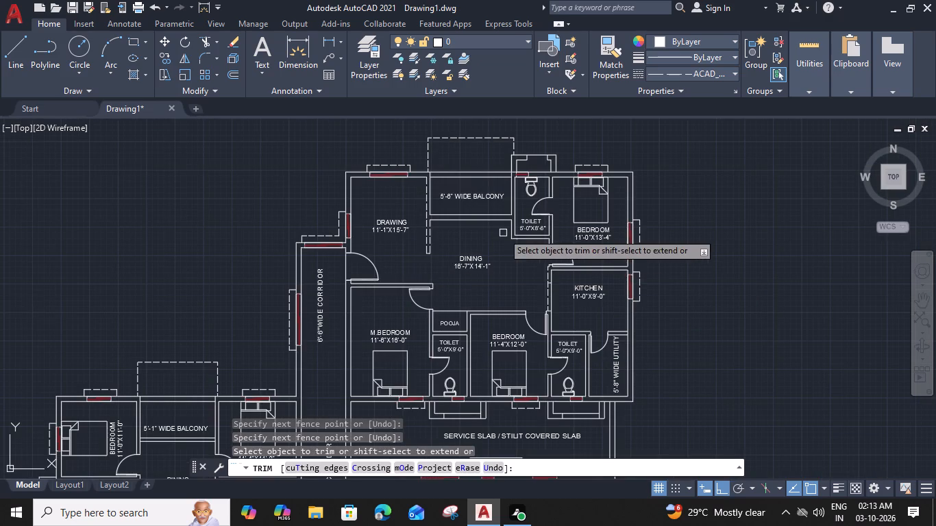
{"action": "scroll", "coordinate": [558, 290], "scroll_direction": "up", "scroll_amount": 4}
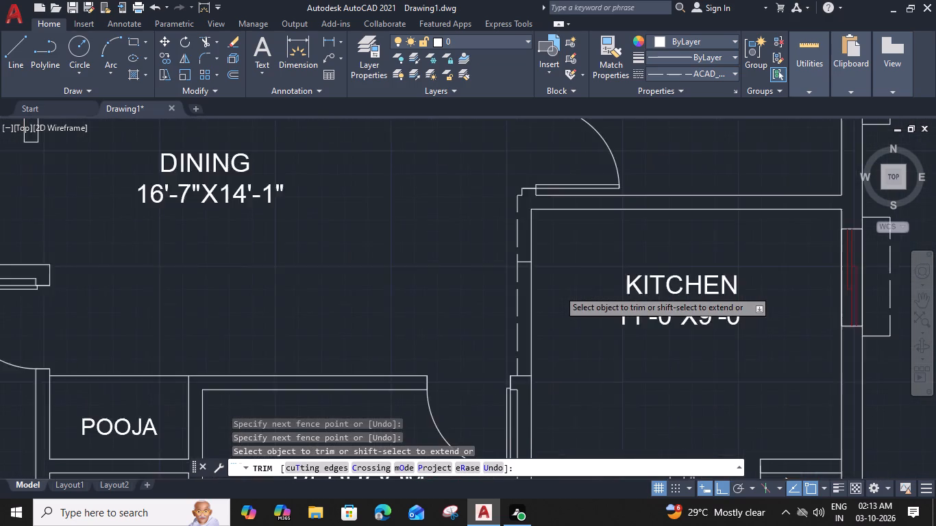
{"action": "left_click", "coordinate": [492, 307]}
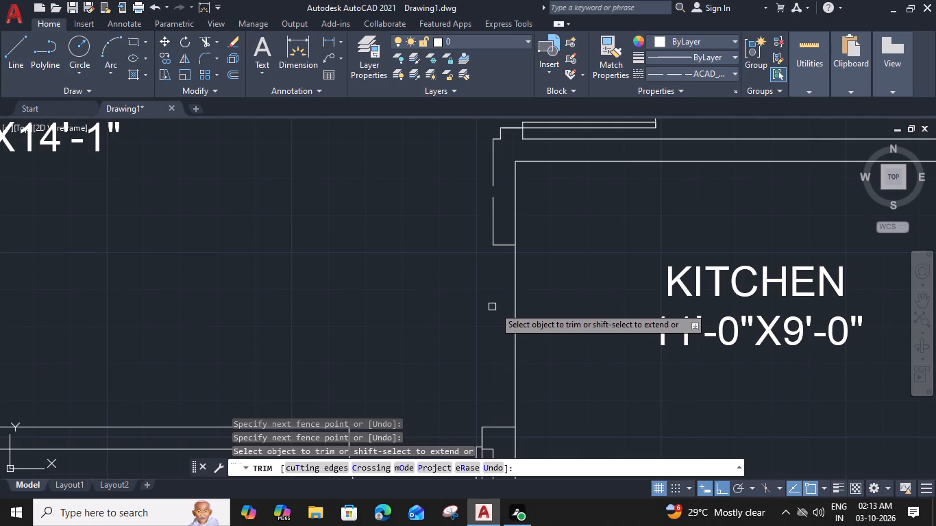
{"action": "left_click", "coordinate": [514, 312]}
Trim the lines across the openings from the 13'-6"X10'-0" dining to the 10'-6"X15'-0" drawing room and to the 8'-0"X9'-10" kitchen.
{"action": "scroll", "coordinate": [513, 303], "scroll_direction": "down", "scroll_amount": 4}
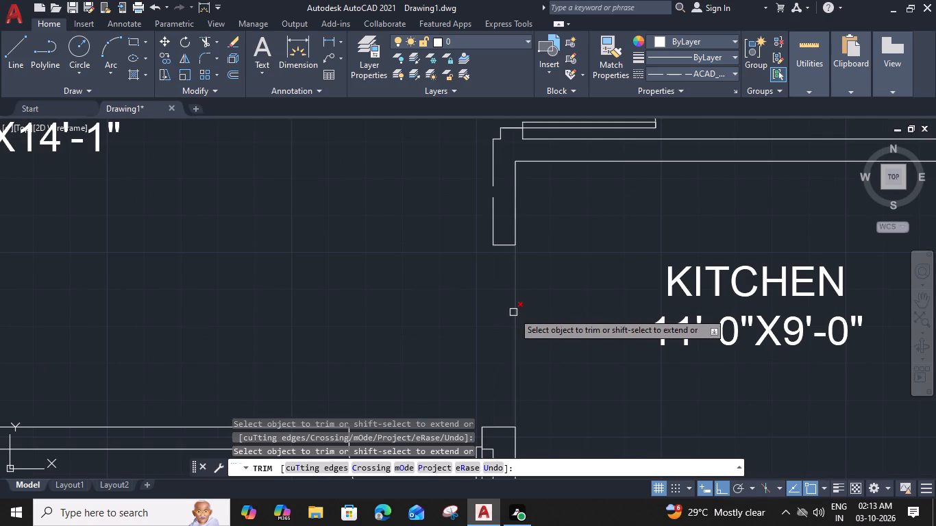
{"action": "scroll", "coordinate": [593, 262], "scroll_direction": "down", "scroll_amount": 2}
{"action": "middle_click_drag", "start_coordinate": [593, 262], "coordinate": [547, 152]}
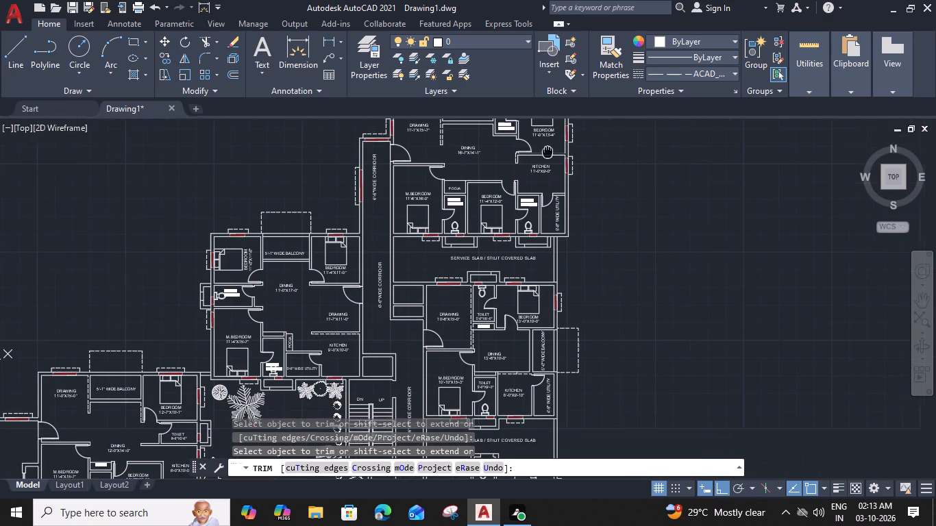
{"action": "middle_click_drag", "start_coordinate": [547, 152], "coordinate": [544, 140]}
{"action": "scroll", "coordinate": [465, 300], "scroll_direction": "up", "scroll_amount": 4}
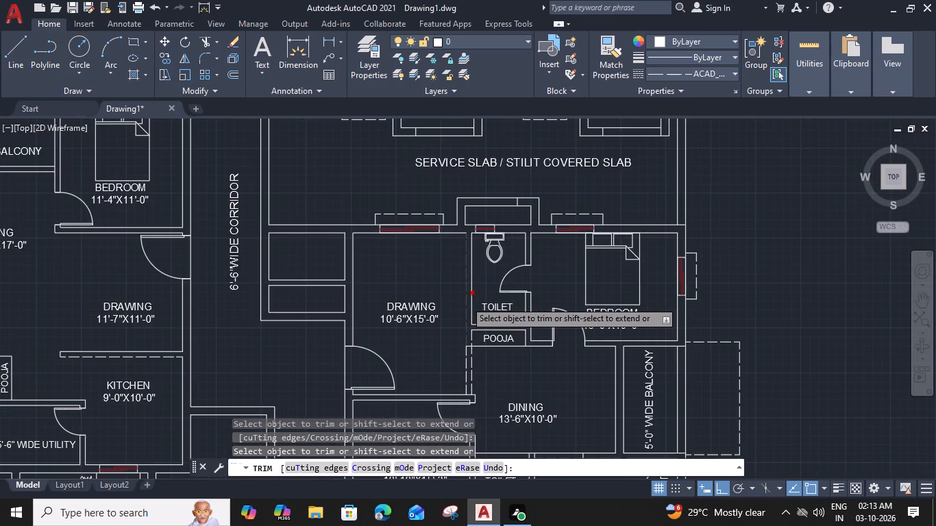
{"action": "middle_click_drag", "start_coordinate": [462, 353], "coordinate": [454, 234]}
{"action": "left_click", "coordinate": [487, 288]}
{"action": "left_click", "coordinate": [444, 286]}
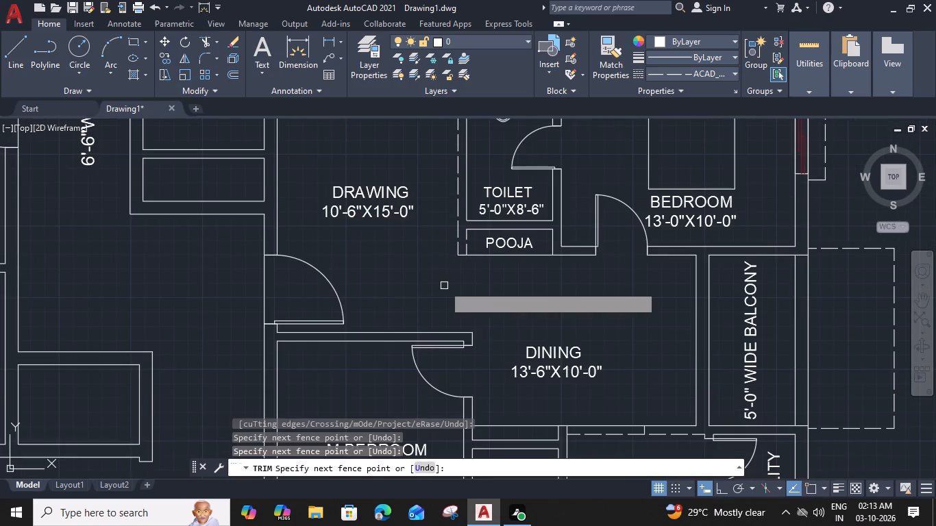
{"action": "scroll", "coordinate": [444, 287], "scroll_direction": "down", "scroll_amount": 3}
{"action": "middle_click_drag", "start_coordinate": [542, 314], "coordinate": [523, 263]}
{"action": "scroll", "coordinate": [470, 290], "scroll_direction": "up", "scroll_amount": 4}
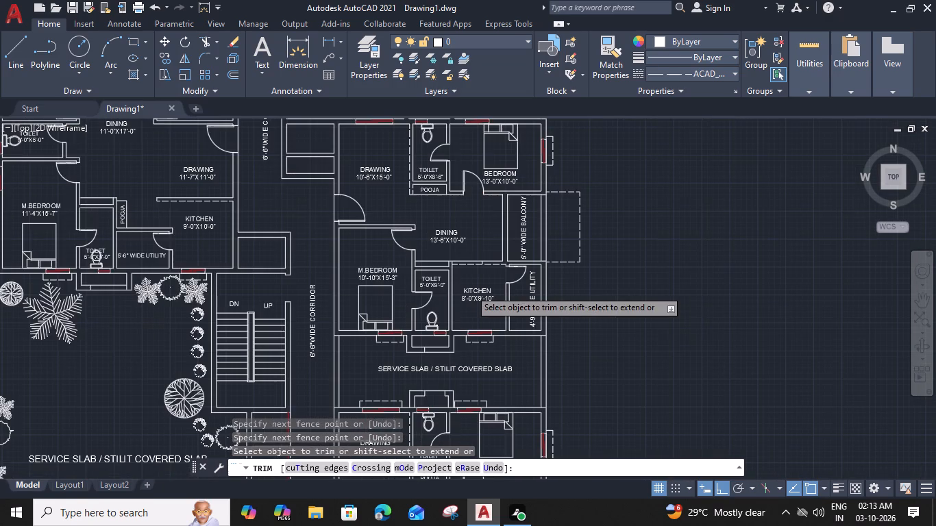
{"action": "left_click", "coordinate": [465, 212]}
{"action": "left_click", "coordinate": [458, 256]}
In the flat with the 8'-0"X10'-2" kitchen, trim the lines across the openings from the dining to the drawing room and the kitchen.
{"action": "scroll", "coordinate": [458, 253], "scroll_direction": "down", "scroll_amount": 2}
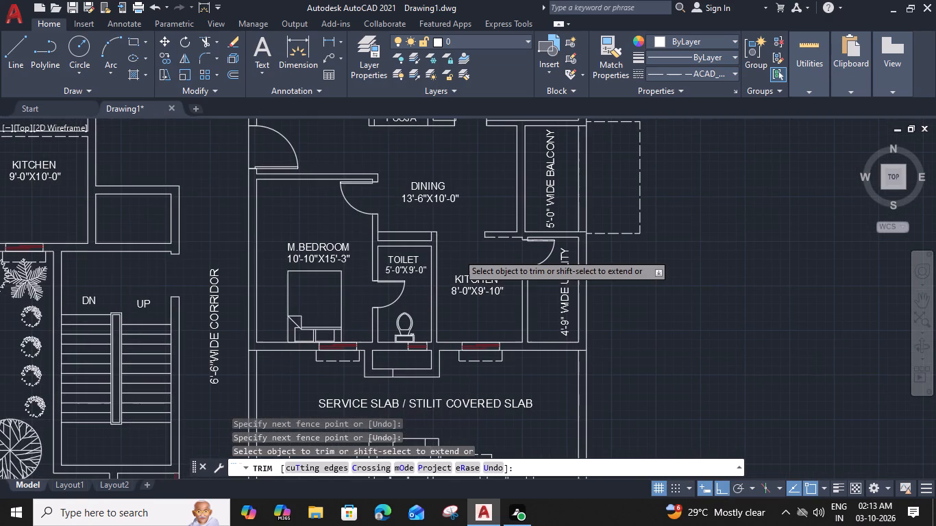
{"action": "middle_click_drag", "start_coordinate": [483, 318], "coordinate": [489, 216]}
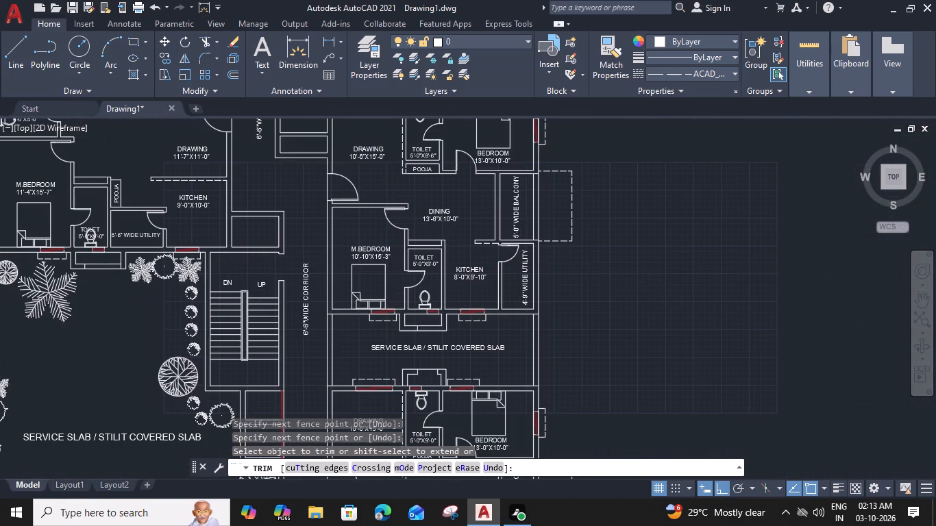
{"action": "middle_click_drag", "start_coordinate": [419, 343], "coordinate": [423, 292]}
{"action": "scroll", "coordinate": [421, 319], "scroll_direction": "up", "scroll_amount": 3}
{"action": "left_click_drag", "start_coordinate": [423, 314], "coordinate": [410, 321]}
{"action": "left_click", "coordinate": [362, 334]}
{"action": "scroll", "coordinate": [364, 332], "scroll_direction": "down", "scroll_amount": 3}
{"action": "middle_click_drag", "start_coordinate": [416, 334], "coordinate": [420, 229]}
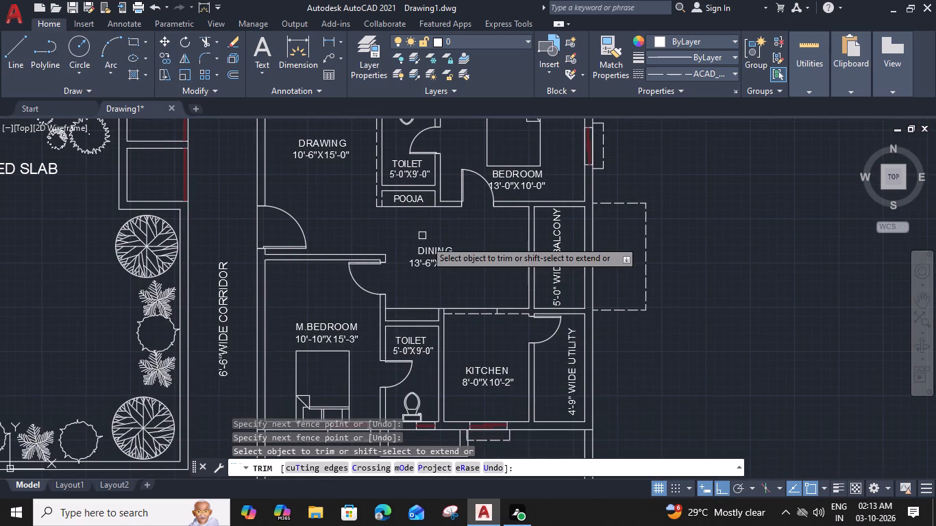
{"action": "left_click_drag", "start_coordinate": [460, 297], "coordinate": [462, 307]}
{"action": "left_click", "coordinate": [473, 340]}
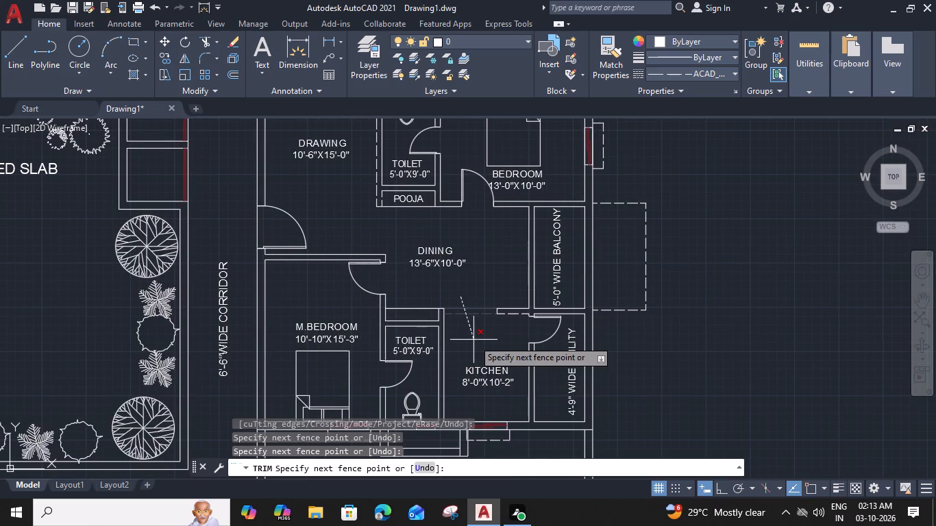
Trim the lines across the openings from the 11'-0"X14'-7" dining to the 11'-0"X8'-3" kitchen and to the 11'-1"X16'-9" drawing room.
{"action": "scroll", "coordinate": [473, 335], "scroll_direction": "down", "scroll_amount": 3}
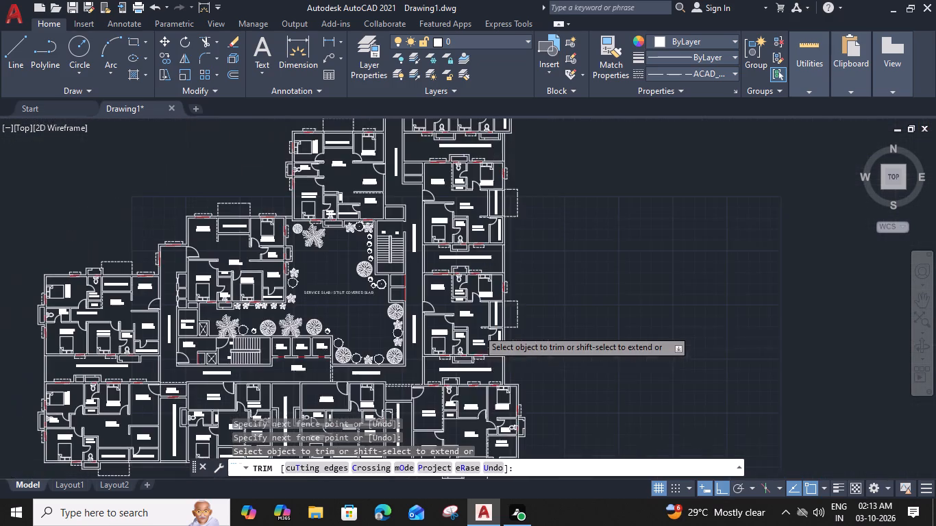
{"action": "middle_click_drag", "start_coordinate": [461, 341], "coordinate": [462, 230]}
{"action": "scroll", "coordinate": [480, 240], "scroll_direction": "up", "scroll_amount": 2}
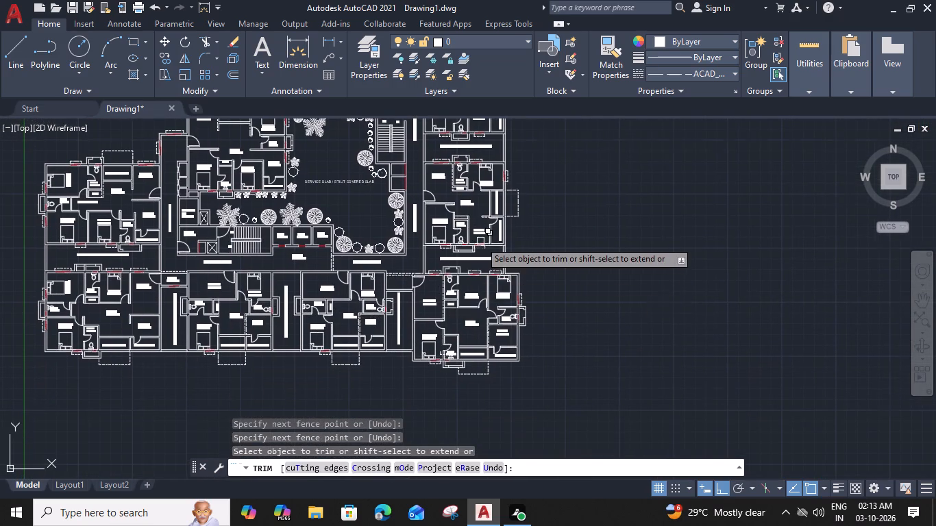
{"action": "scroll", "coordinate": [480, 240], "scroll_direction": "up", "scroll_amount": 2}
{"action": "scroll", "coordinate": [471, 271], "scroll_direction": "down", "scroll_amount": 2}
{"action": "middle_click_drag", "start_coordinate": [468, 280], "coordinate": [467, 240]}
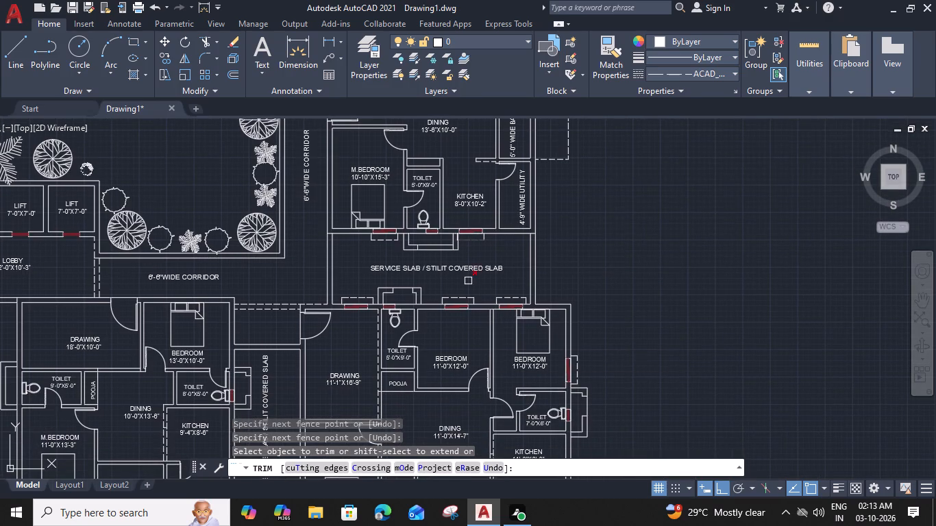
{"action": "middle_click_drag", "start_coordinate": [456, 329], "coordinate": [432, 242]}
{"action": "middle_click_drag", "start_coordinate": [448, 321], "coordinate": [443, 271]}
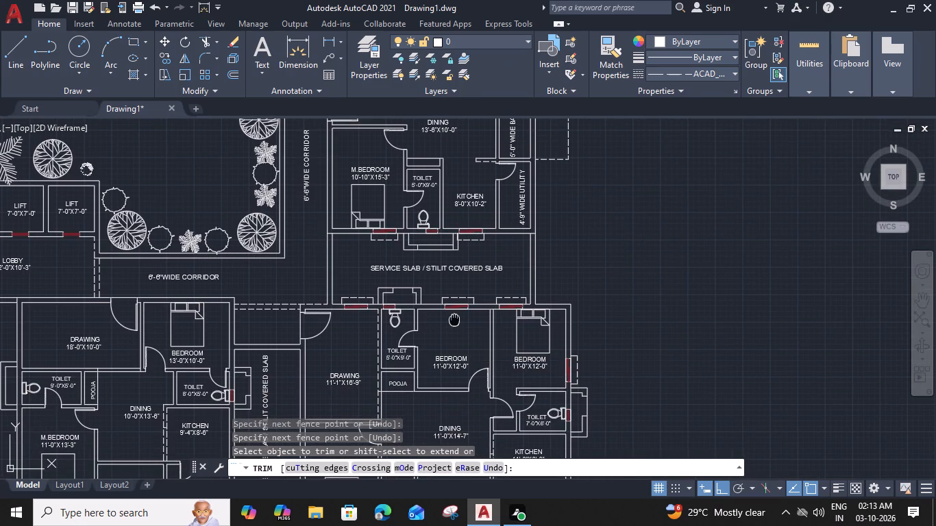
{"action": "left_click", "coordinate": [470, 327]}
{"action": "left_click", "coordinate": [452, 330]}
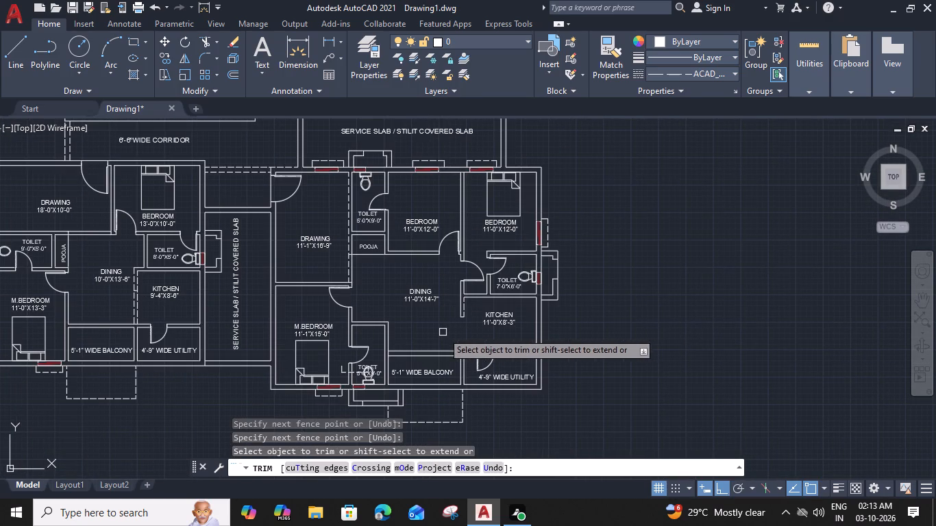
{"action": "middle_click_drag", "start_coordinate": [443, 332], "coordinate": [502, 331]}
{"action": "left_click", "coordinate": [426, 267]}
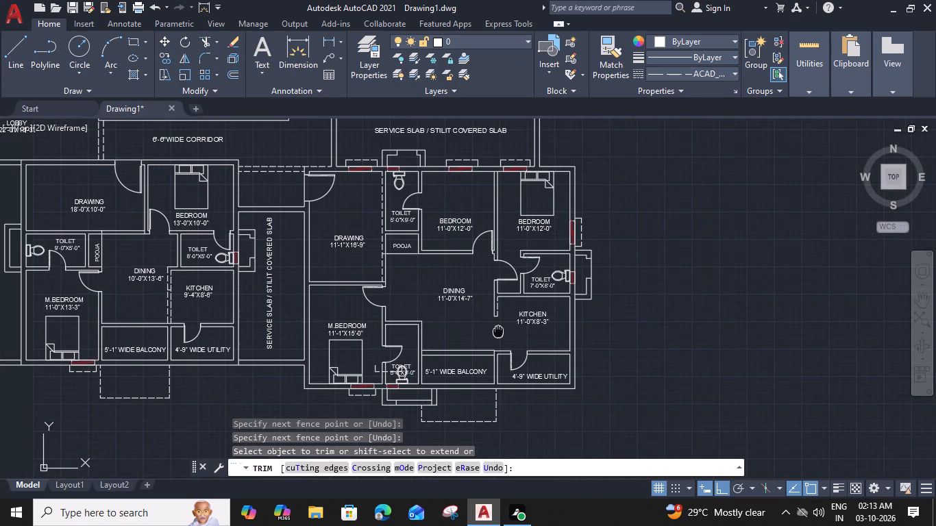
{"action": "left_click", "coordinate": [404, 268]}
Trim the lines across the openings from the 10'-0"X13'-6" dining to its 9'-4"X8'-6" kitchen and to the 18'-0"X10'-0" drawing room.
{"action": "middle_click_drag", "start_coordinate": [249, 299], "coordinate": [380, 292]}
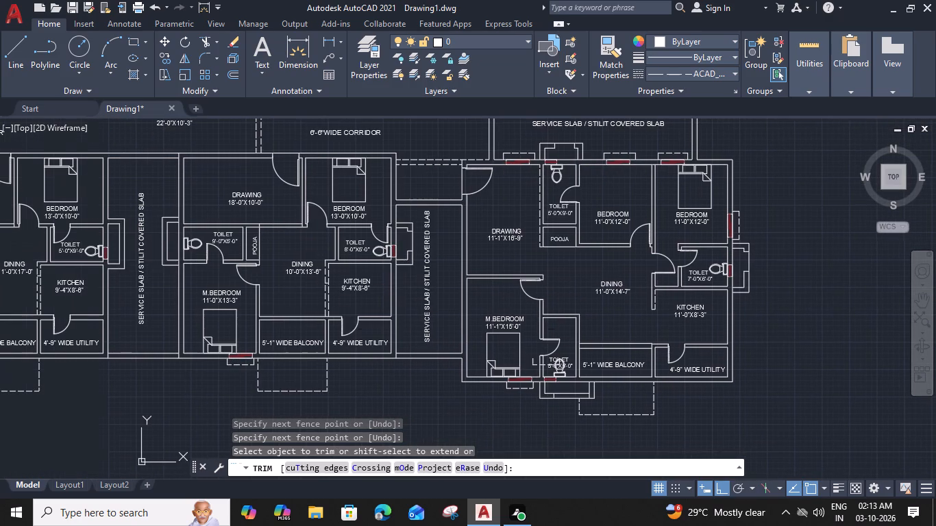
{"action": "left_click_drag", "start_coordinate": [347, 301], "coordinate": [339, 301]}
{"action": "left_click", "coordinate": [302, 302]}
{"action": "middle_click_drag", "start_coordinate": [310, 301], "coordinate": [464, 298]}
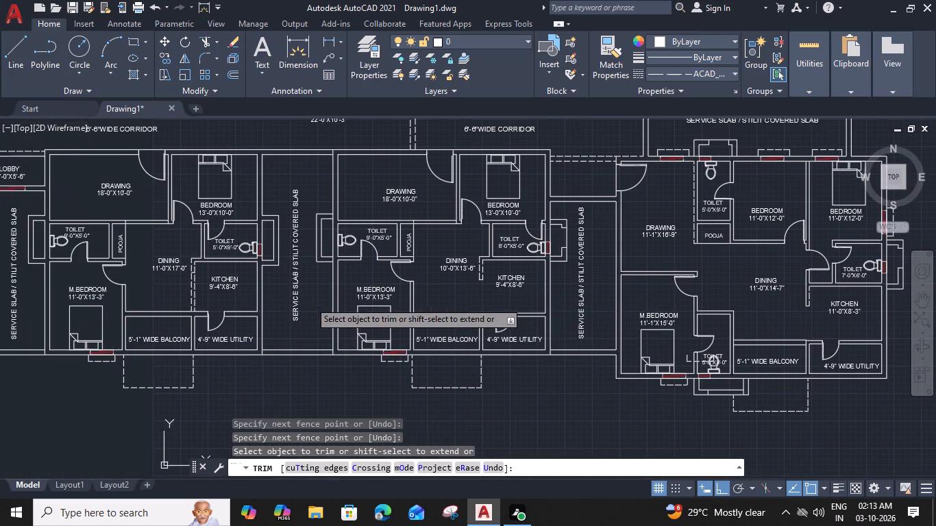
{"action": "left_click", "coordinate": [440, 214]}
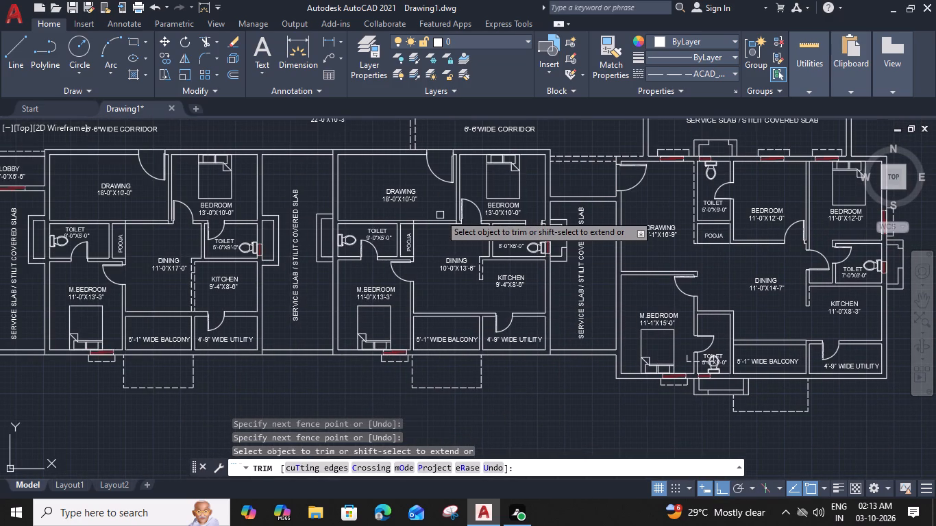
{"action": "left_click", "coordinate": [436, 235]}
Trim the lines across the openings from the 11'-0"X17'-0" dining to the adjoining 9'-4"X8'-6" kitchen and 18'-0"X10'-0" drawing room.
{"action": "middle_click_drag", "start_coordinate": [315, 258], "coordinate": [444, 250]}
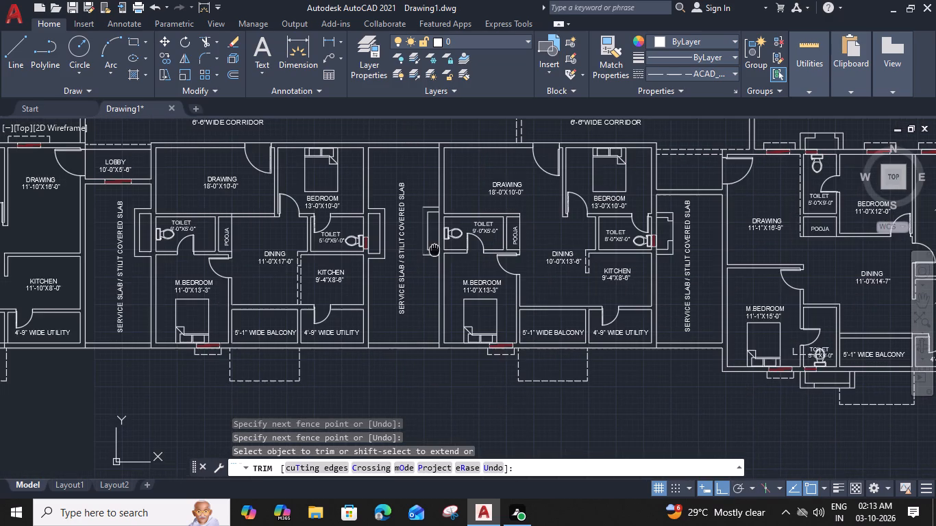
{"action": "left_click", "coordinate": [332, 281]}
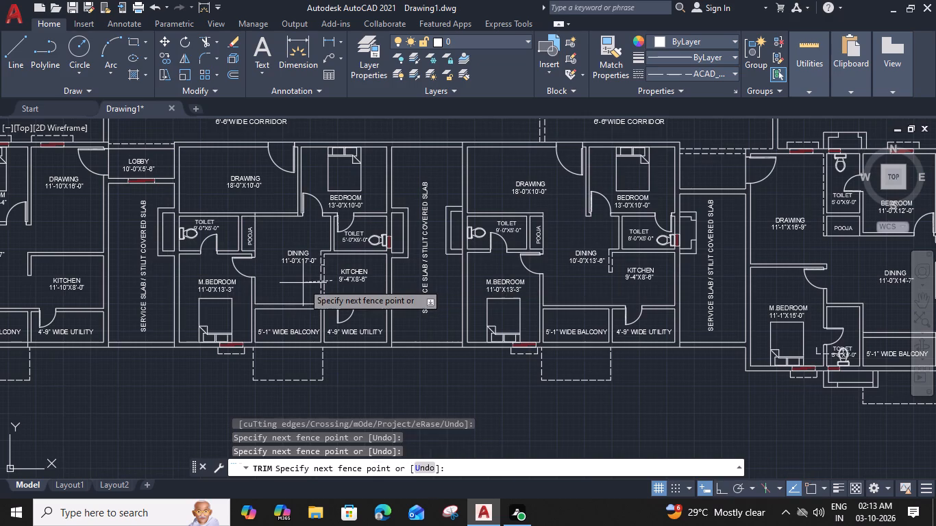
{"action": "left_click", "coordinate": [303, 283]}
{"action": "middle_click_drag", "start_coordinate": [283, 264], "coordinate": [393, 274]}
{"action": "left_click", "coordinate": [386, 215]}
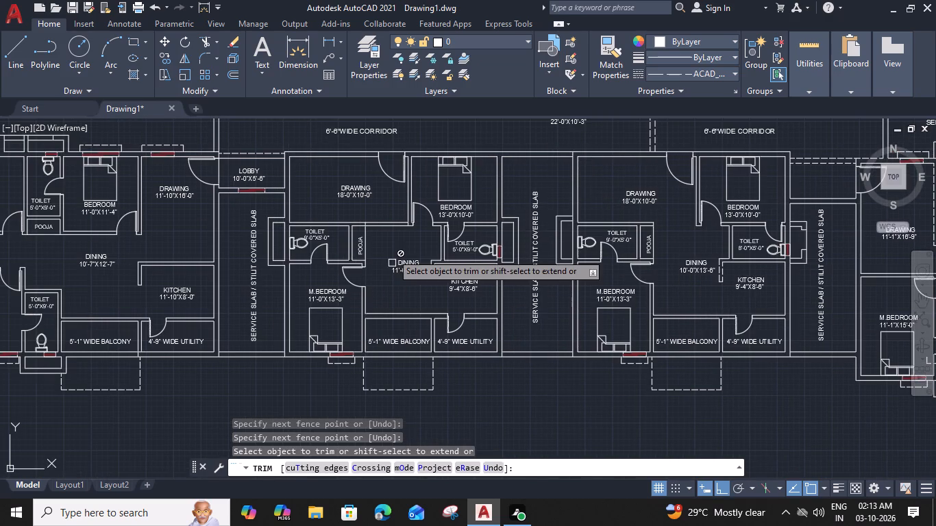
{"action": "left_click", "coordinate": [386, 239]}
{"action": "middle_click_drag", "start_coordinate": [386, 242], "coordinate": [238, 277]}
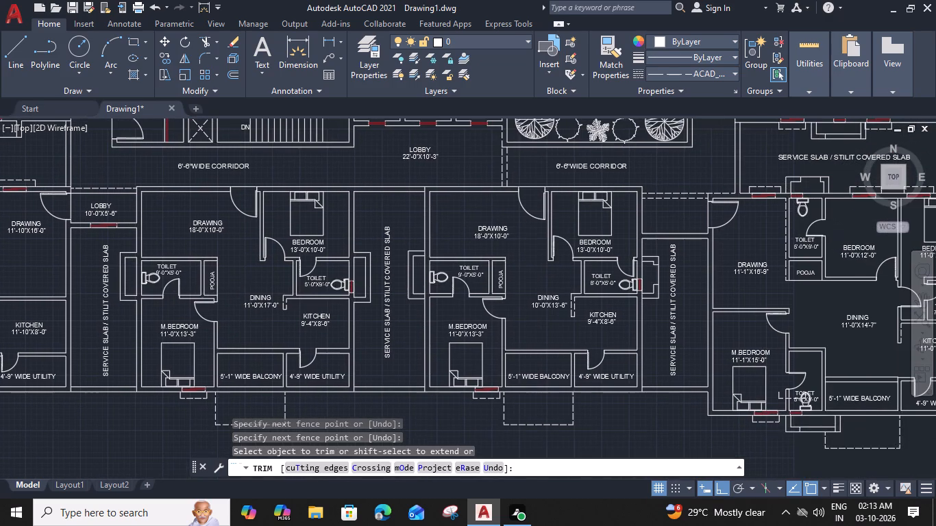
Set the linetype of the two dashed wall lines between the pooja and the 11'-0"X11'-6" dining to ByLayer.
{"action": "middle_click_drag", "start_coordinate": [238, 277], "coordinate": [465, 269]}
{"action": "key", "text": "Escape"}
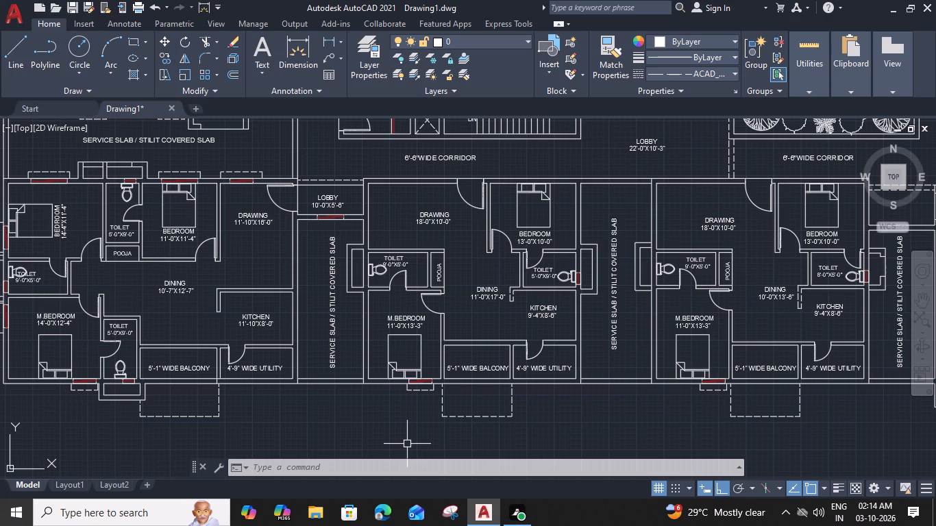
{"action": "middle_click_drag", "start_coordinate": [271, 297], "coordinate": [495, 297]}
{"action": "scroll", "coordinate": [453, 294], "scroll_direction": "down", "scroll_amount": 1}
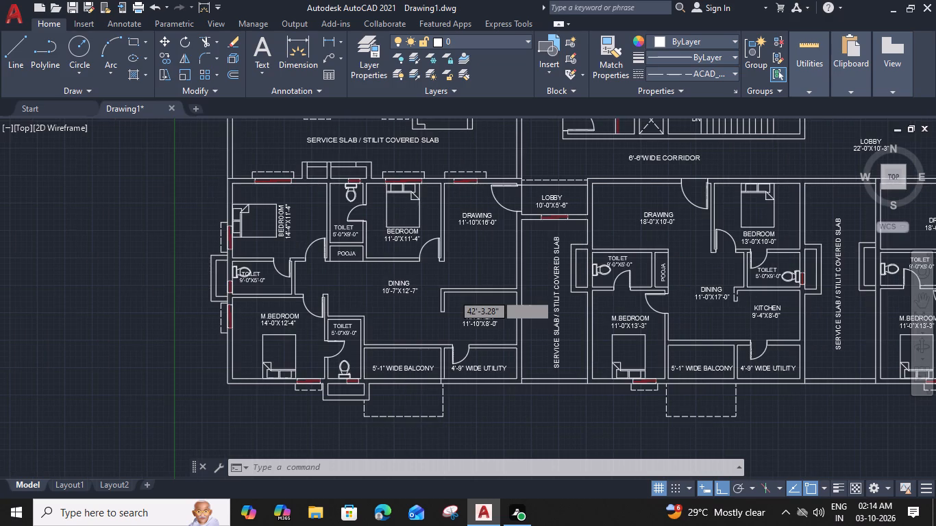
{"action": "scroll", "coordinate": [402, 303], "scroll_direction": "up", "scroll_amount": 2}
{"action": "middle_click_drag", "start_coordinate": [447, 298], "coordinate": [447, 310]}
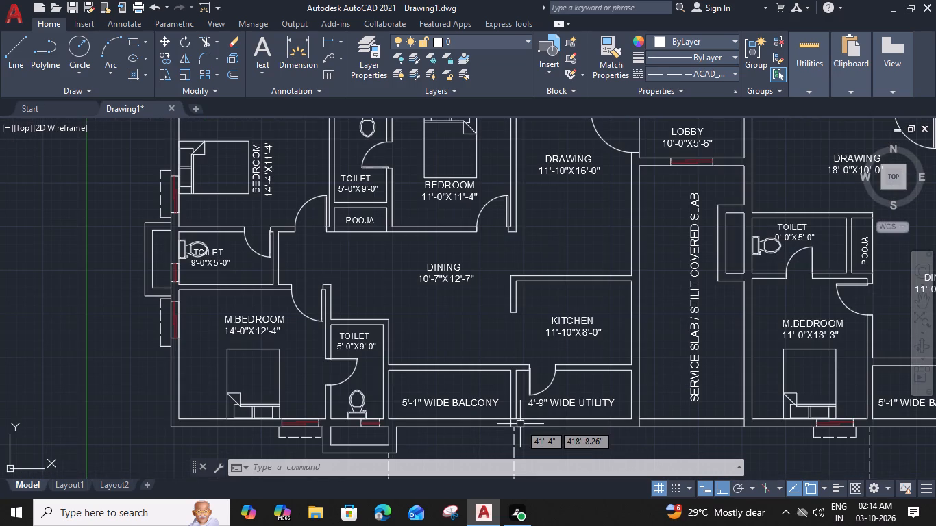
{"action": "middle_click_drag", "start_coordinate": [447, 310], "coordinate": [439, 416]}
{"action": "middle_click_drag", "start_coordinate": [465, 300], "coordinate": [456, 459]}
{"action": "middle_click_drag", "start_coordinate": [453, 310], "coordinate": [455, 339]}
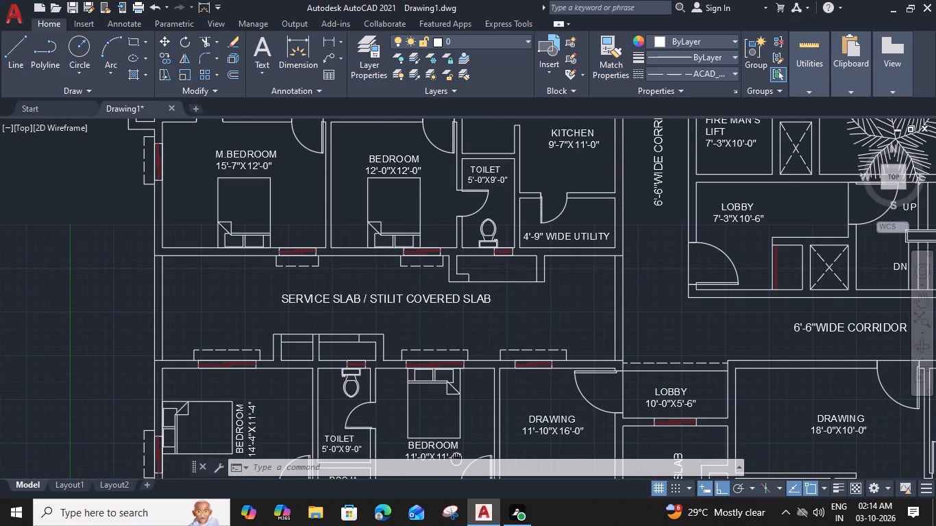
{"action": "middle_click_drag", "start_coordinate": [455, 339], "coordinate": [463, 423]}
{"action": "middle_click_drag", "start_coordinate": [484, 313], "coordinate": [485, 380]}
{"action": "scroll", "coordinate": [410, 244], "scroll_direction": "up", "scroll_amount": 1}
{"action": "scroll", "coordinate": [455, 339], "scroll_direction": "up", "scroll_amount": 1}
{"action": "left_click", "coordinate": [404, 242]}
{"action": "left_click", "coordinate": [364, 260]}
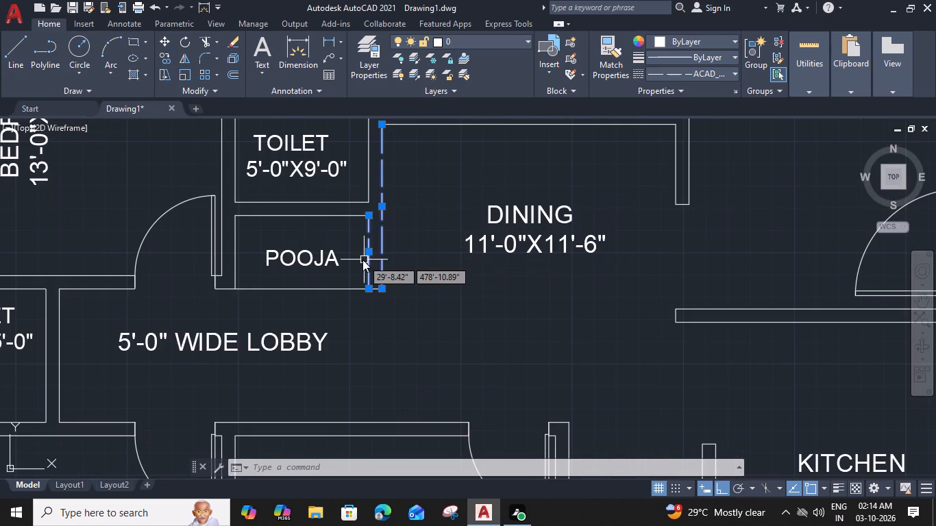
{"action": "left_click", "coordinate": [685, 76]}
{"action": "left_click", "coordinate": [705, 95]}
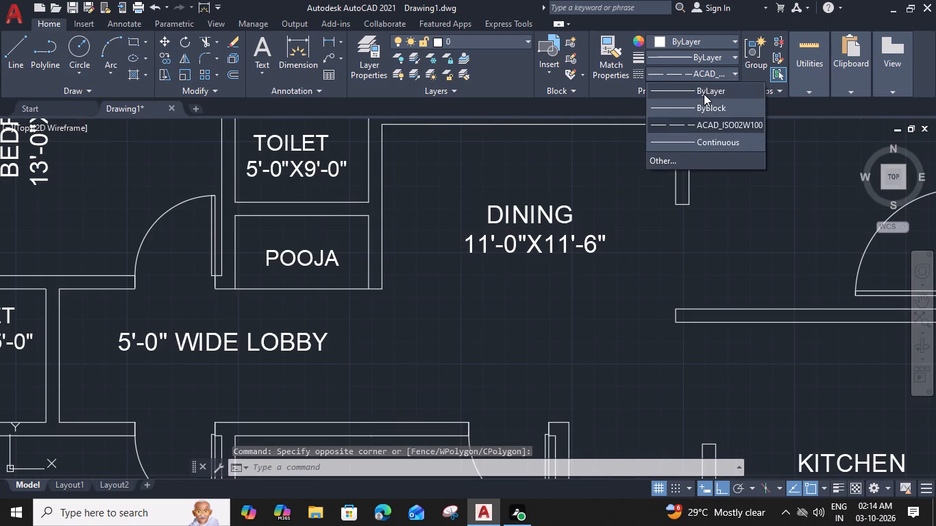
Set the dashed wall lines beside the 11'-0"X15'-0" drawing and between the 12'-0"X14'-0" dining and 12'-7"X10'-1" bedroom to ByLayer linetype.
{"action": "scroll", "coordinate": [534, 233], "scroll_direction": "down", "scroll_amount": 4}
{"action": "middle_click_drag", "start_coordinate": [549, 207], "coordinate": [389, 297]}
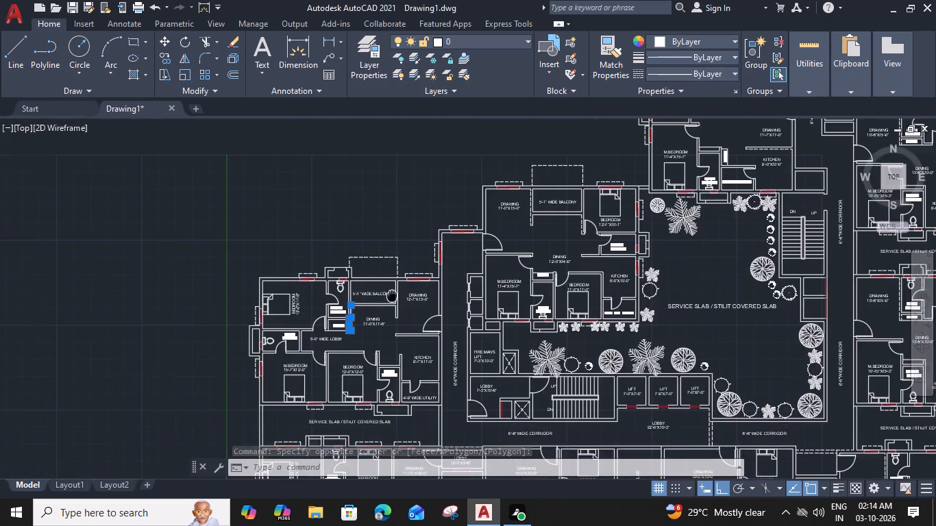
{"action": "middle_click_drag", "start_coordinate": [389, 297], "coordinate": [299, 316]}
{"action": "scroll", "coordinate": [446, 228], "scroll_direction": "up", "scroll_amount": 3}
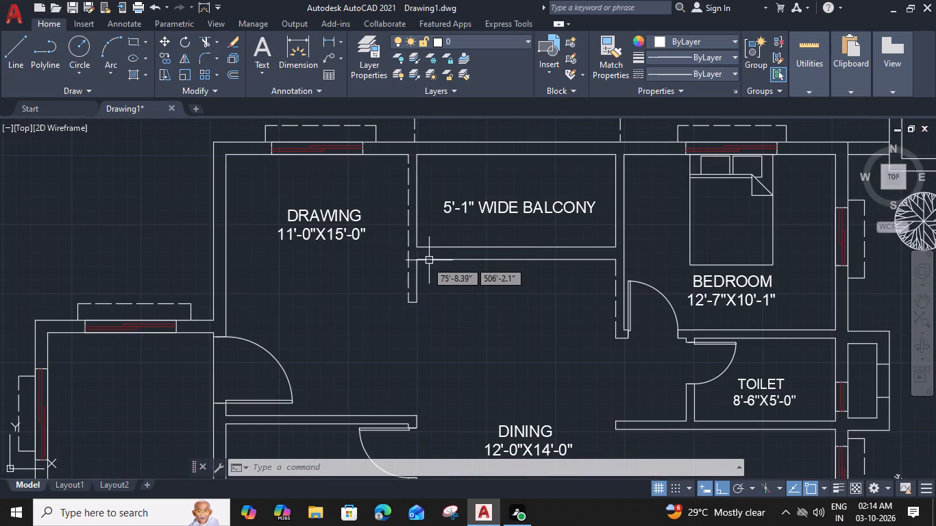
{"action": "left_click", "coordinate": [408, 258]}
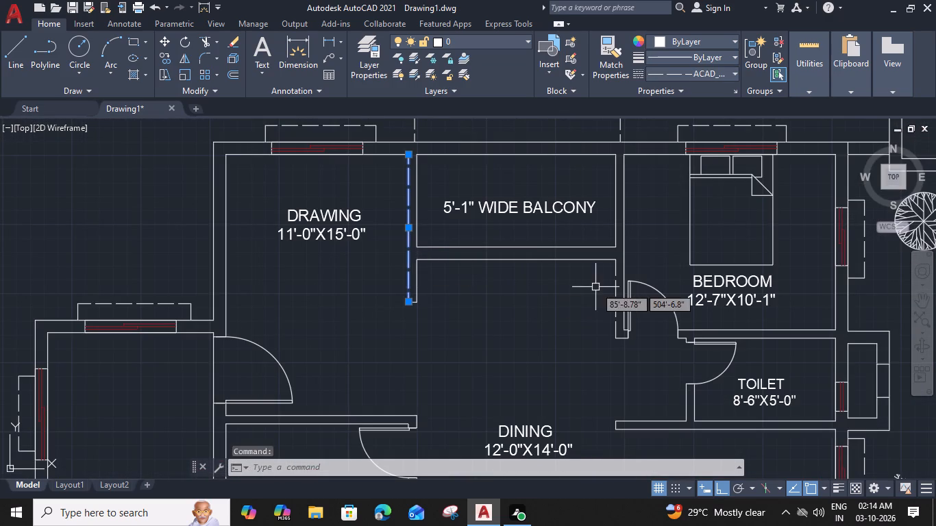
{"action": "left_click", "coordinate": [615, 288], "text": "shift"}
{"action": "left_click", "coordinate": [730, 71]}
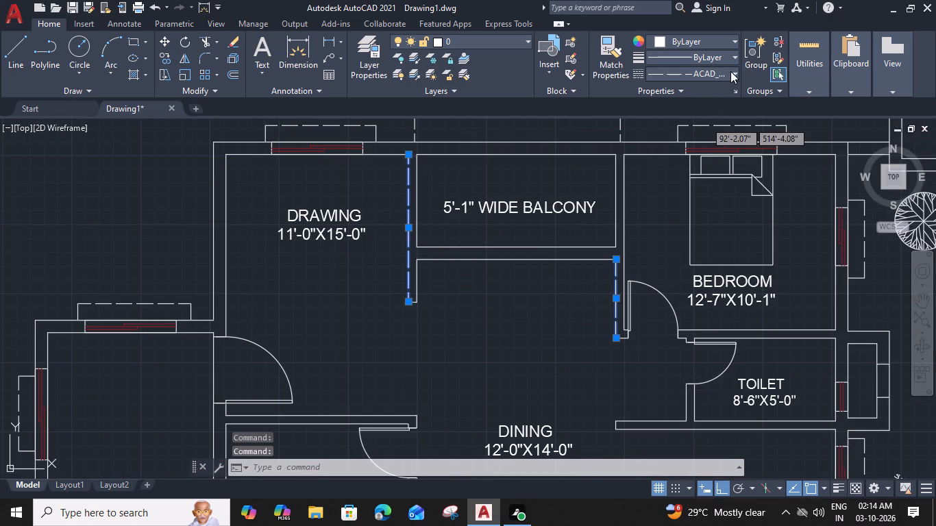
{"action": "left_click", "coordinate": [728, 124]}
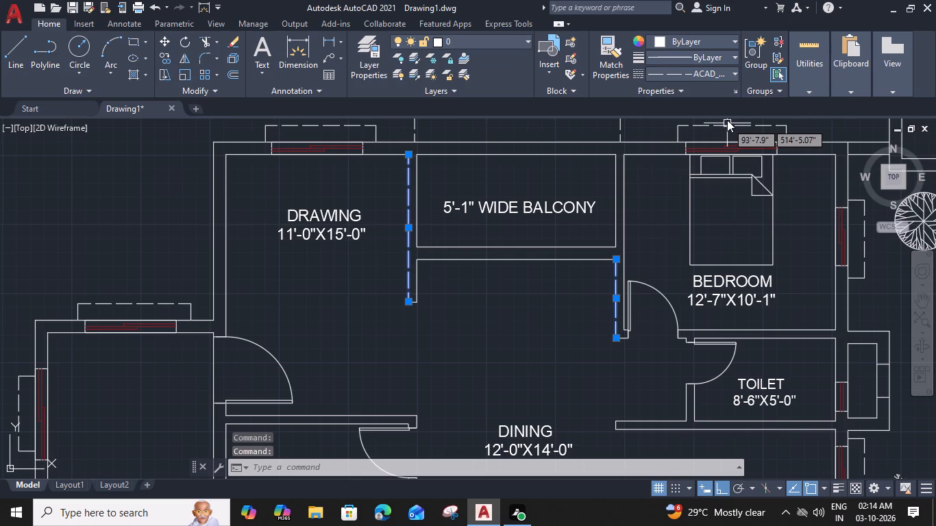
{"action": "left_click", "coordinate": [732, 75]}
{"action": "left_click", "coordinate": [730, 94]}
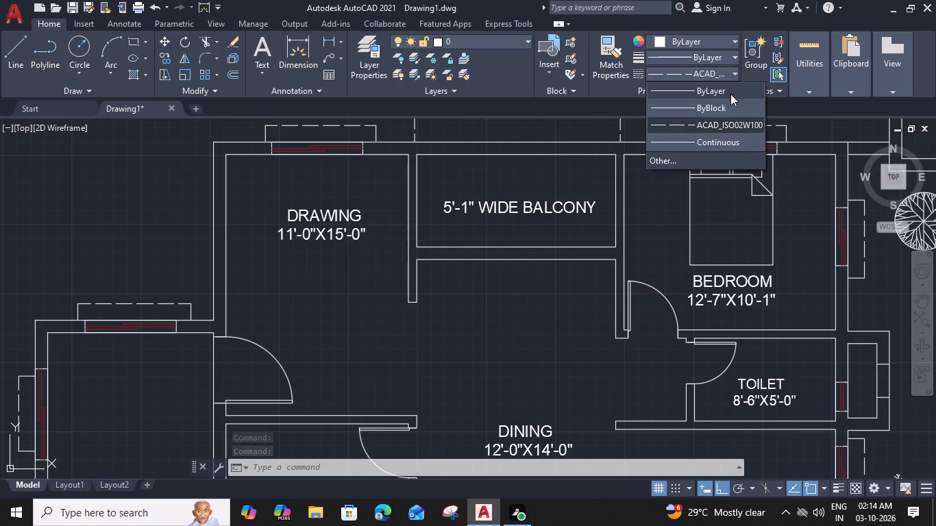
Set the dashed wall lines at the 9'-0"X10'-0", 11'-0"X9'-0" and 8'-0"X9'-10" kitchens and the 11'-1"X15'-7" and 10'-6"X15'-0" drawing rooms to ByLayer linetype.
{"action": "scroll", "coordinate": [714, 220], "scroll_direction": "down", "scroll_amount": 3}
{"action": "middle_click_drag", "start_coordinate": [708, 248], "coordinate": [486, 264]}
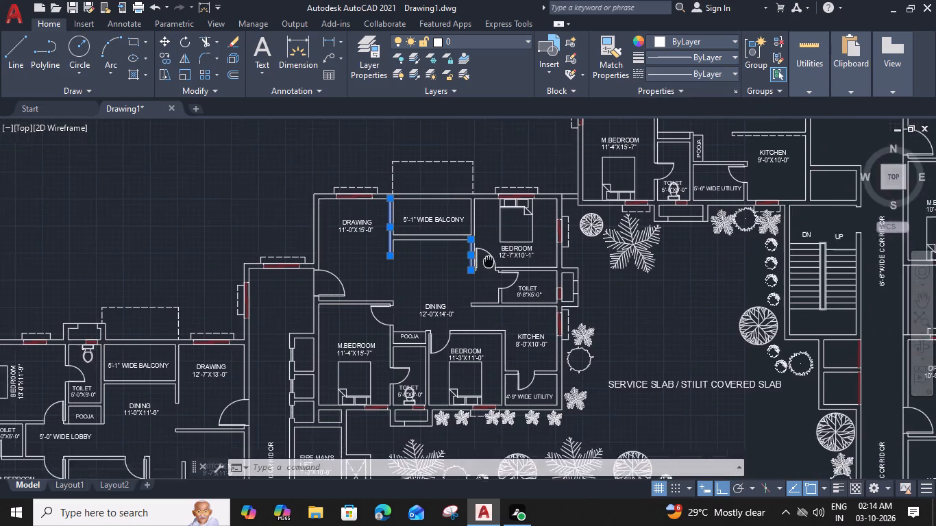
{"action": "middle_click_drag", "start_coordinate": [486, 264], "coordinate": [482, 268]}
{"action": "middle_click_drag", "start_coordinate": [680, 190], "coordinate": [666, 199]}
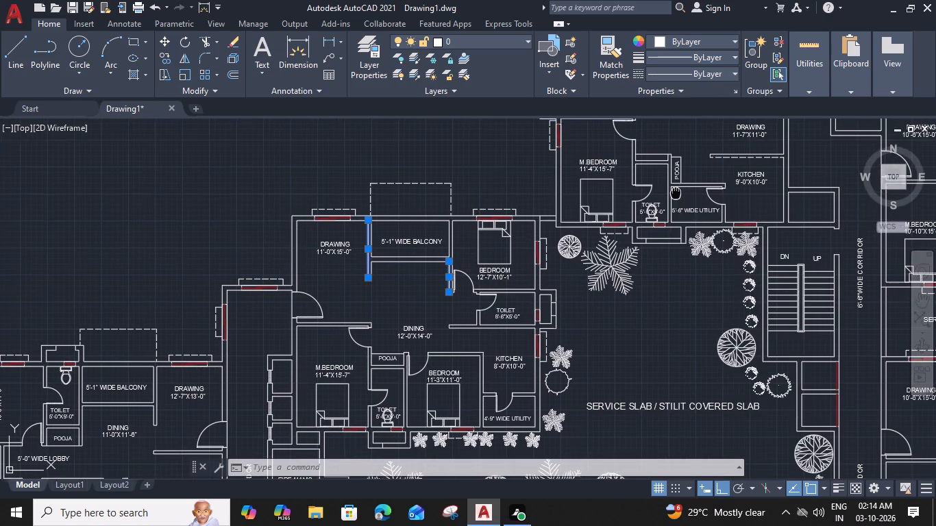
{"action": "middle_click_drag", "start_coordinate": [666, 199], "coordinate": [580, 235]}
{"action": "scroll", "coordinate": [621, 210], "scroll_direction": "up", "scroll_amount": 2}
{"action": "left_click", "coordinate": [629, 187], "text": "shift"}
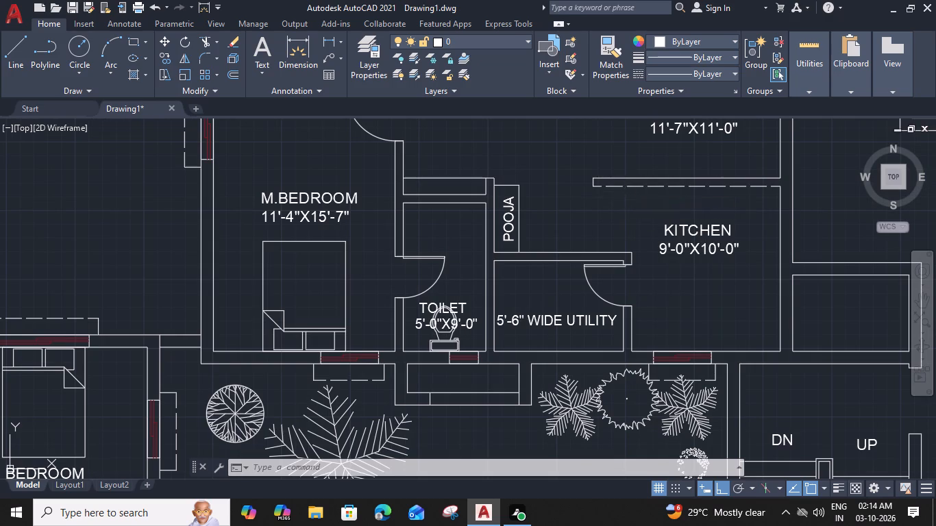
{"action": "scroll", "coordinate": [628, 199], "scroll_direction": "down", "scroll_amount": 3}
{"action": "middle_click_drag", "start_coordinate": [608, 170], "coordinate": [582, 174]}
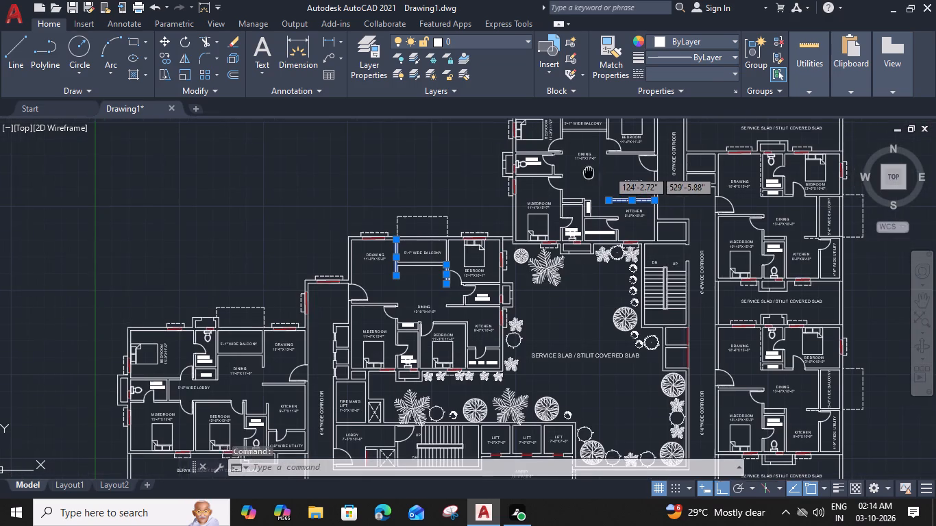
{"action": "middle_click_drag", "start_coordinate": [582, 174], "coordinate": [496, 215]}
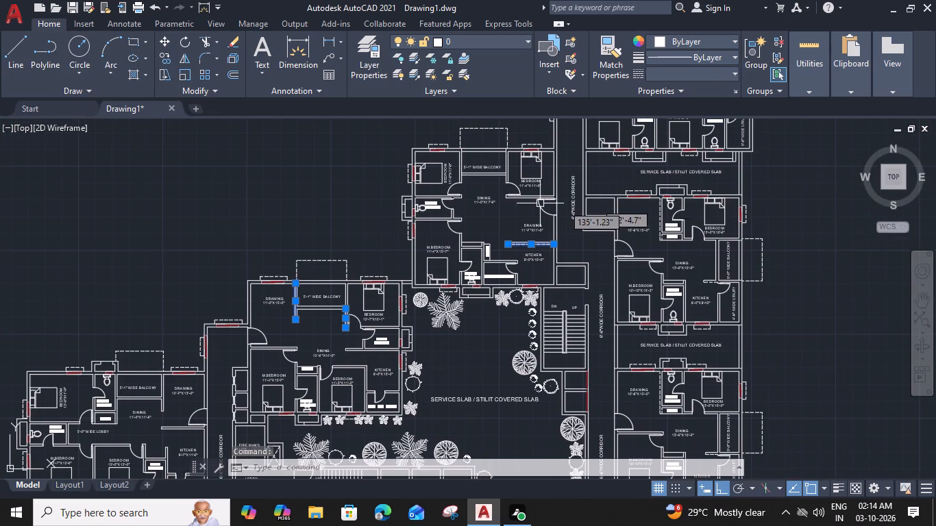
{"action": "middle_click_drag", "start_coordinate": [682, 169], "coordinate": [663, 251]}
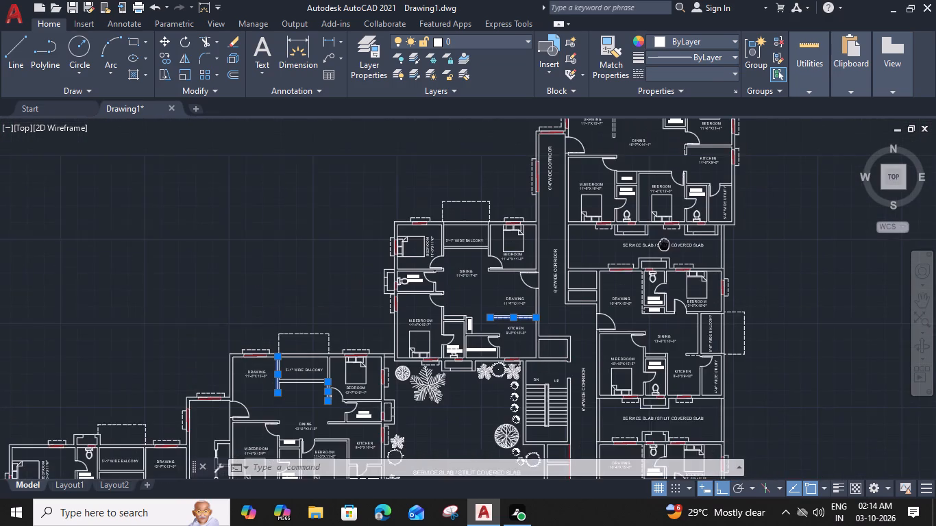
{"action": "middle_click_drag", "start_coordinate": [663, 251], "coordinate": [652, 286]}
{"action": "scroll", "coordinate": [605, 157], "scroll_direction": "up", "scroll_amount": 4}
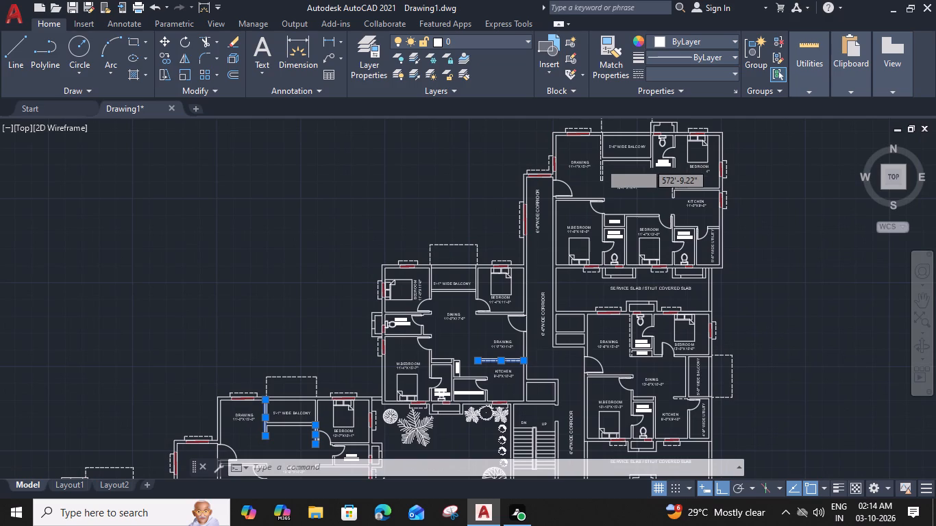
{"action": "left_click_drag", "start_coordinate": [608, 223], "coordinate": [604, 231], "text": "shift"}
{"action": "left_click", "coordinate": [571, 319], "text": "shift"}
{"action": "scroll", "coordinate": [570, 305], "scroll_direction": "down", "scroll_amount": 1}
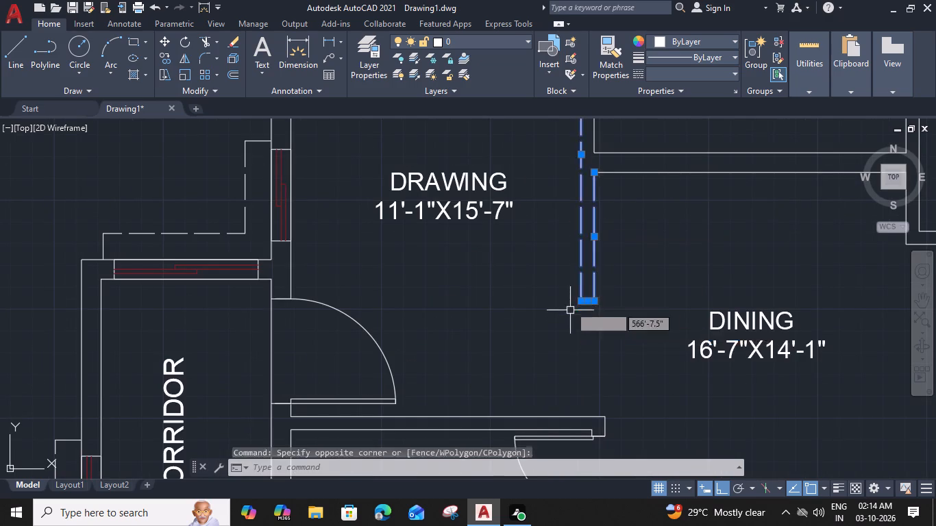
{"action": "scroll", "coordinate": [570, 305], "scroll_direction": "down", "scroll_amount": 2}
{"action": "middle_click_drag", "start_coordinate": [582, 312], "coordinate": [575, 177]}
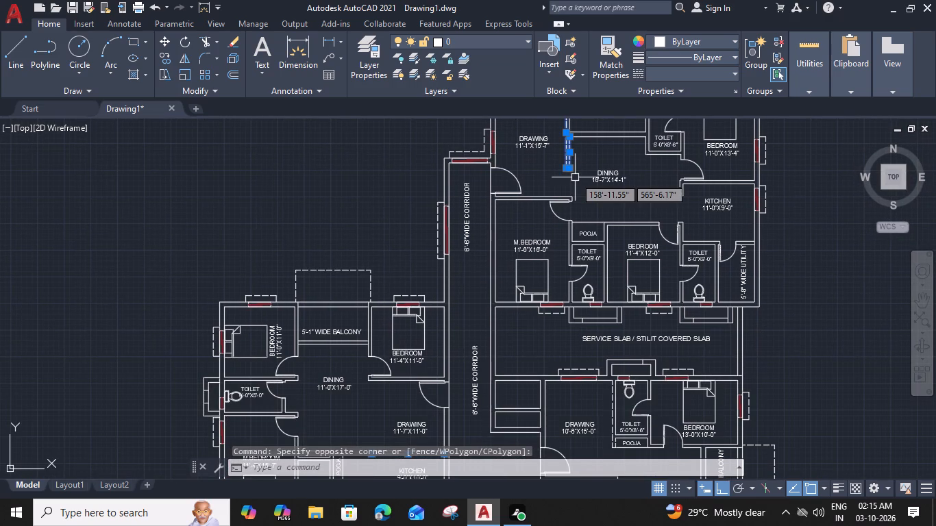
{"action": "middle_click_drag", "start_coordinate": [609, 308], "coordinate": [598, 230]}
{"action": "middle_click_drag", "start_coordinate": [643, 216], "coordinate": [598, 230]}
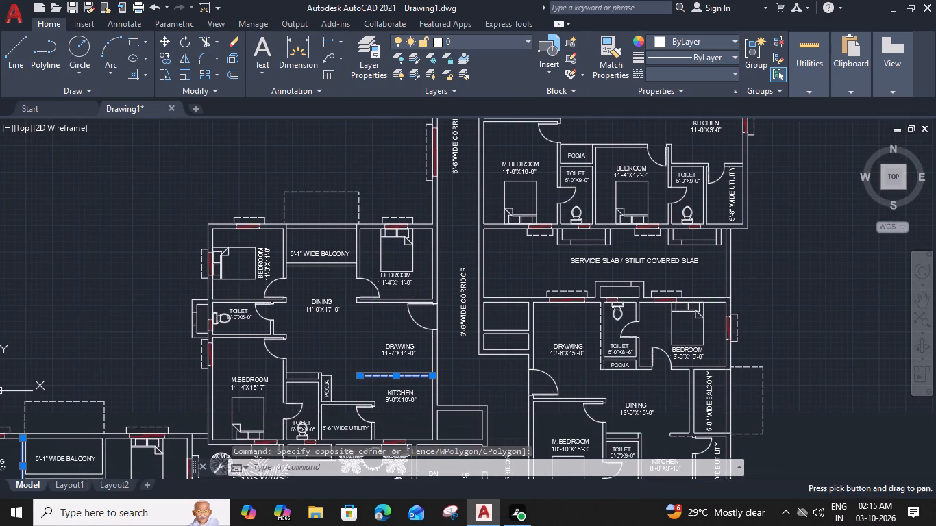
{"action": "middle_click_drag", "start_coordinate": [598, 230], "coordinate": [582, 305]}
{"action": "scroll", "coordinate": [611, 198], "scroll_direction": "up", "scroll_amount": 4}
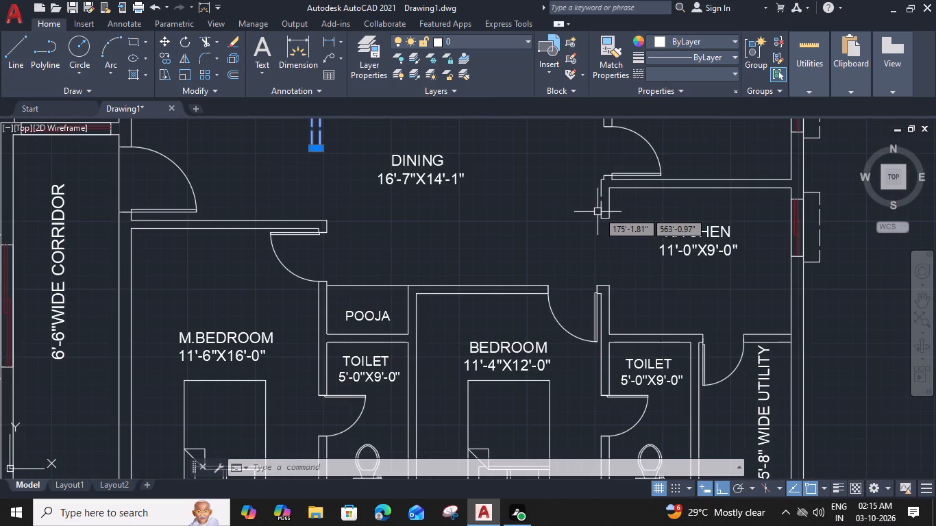
{"action": "left_click", "coordinate": [600, 209], "text": "shift"}
{"action": "scroll", "coordinate": [593, 228], "scroll_direction": "down", "scroll_amount": 2}
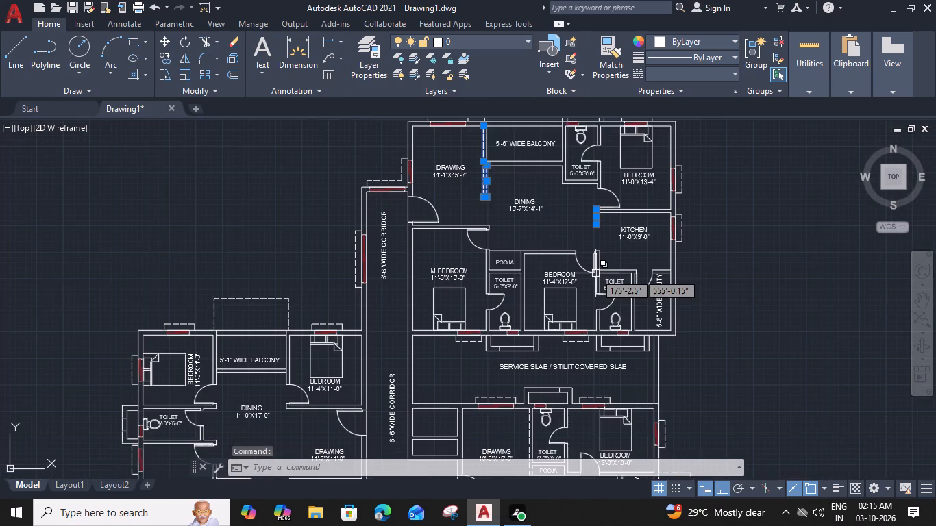
{"action": "middle_click_drag", "start_coordinate": [596, 268], "coordinate": [589, 204]}
{"action": "middle_click_drag", "start_coordinate": [582, 314], "coordinate": [579, 272]}
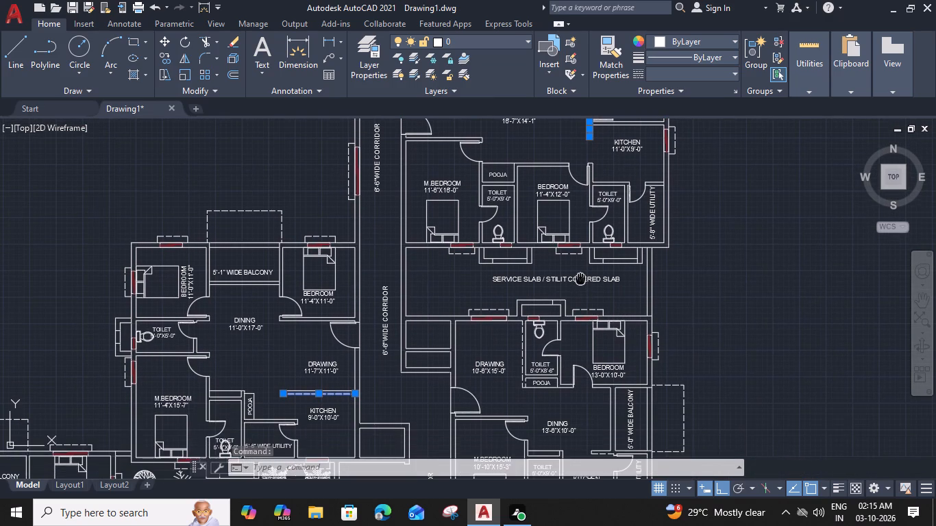
{"action": "middle_click_drag", "start_coordinate": [579, 272], "coordinate": [578, 238]}
{"action": "scroll", "coordinate": [539, 336], "scroll_direction": "up", "scroll_amount": 3}
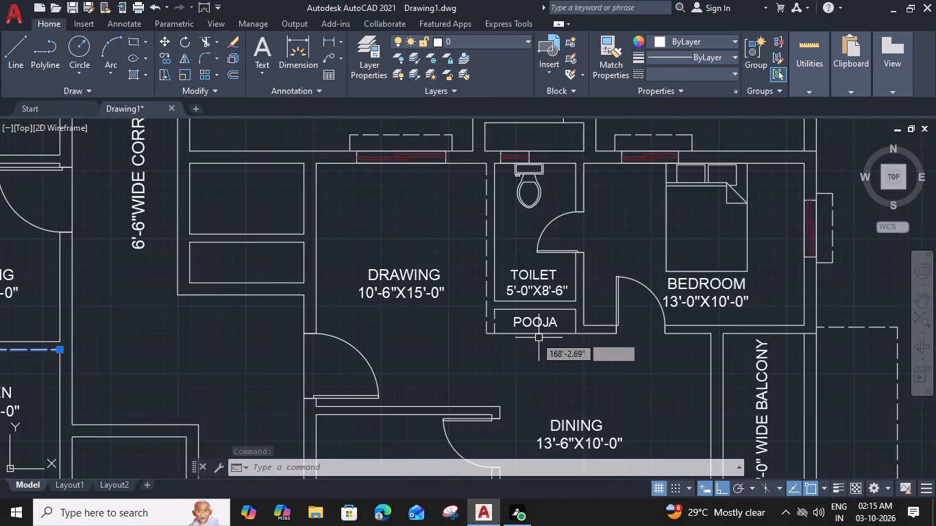
{"action": "left_click", "coordinate": [478, 310], "text": "shift"}
{"action": "left_click", "coordinate": [445, 318], "text": "shift"}
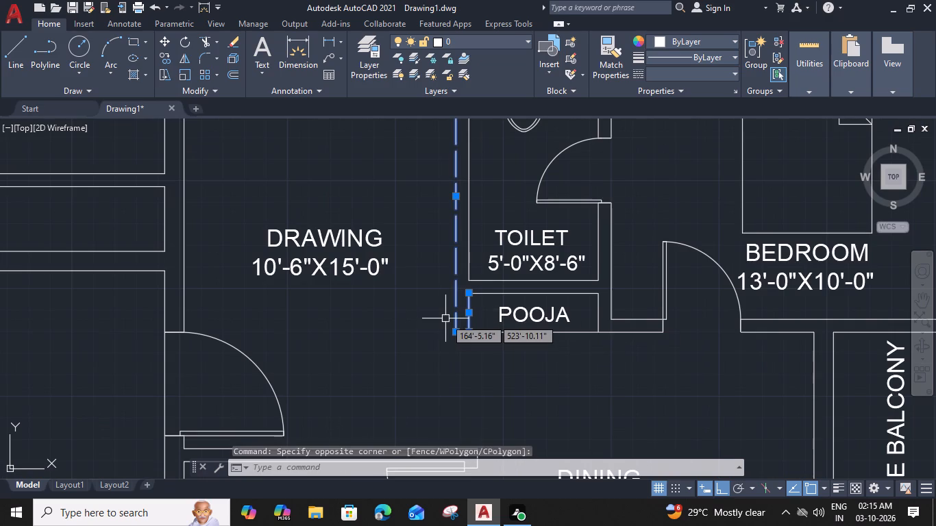
{"action": "scroll", "coordinate": [445, 319], "scroll_direction": "down", "scroll_amount": 3}
{"action": "middle_click_drag", "start_coordinate": [478, 345], "coordinate": [540, 229]}
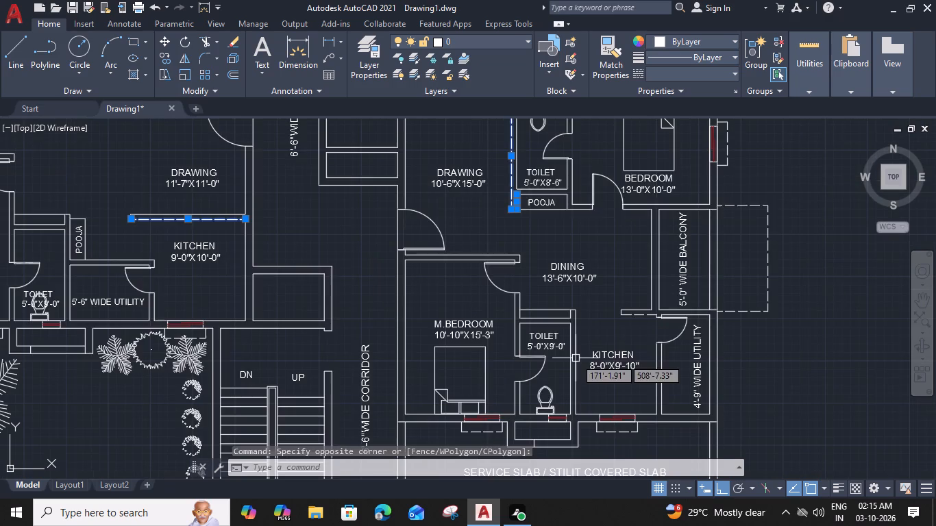
{"action": "scroll", "coordinate": [639, 331], "scroll_direction": "up", "scroll_amount": 2}
{"action": "left_click", "coordinate": [656, 290], "text": "shift"}
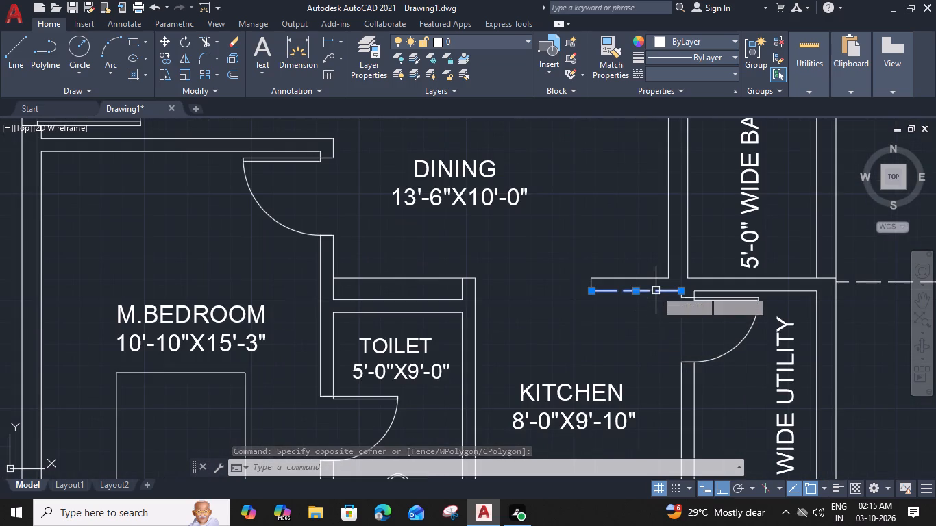
{"action": "left_click", "coordinate": [701, 68]}
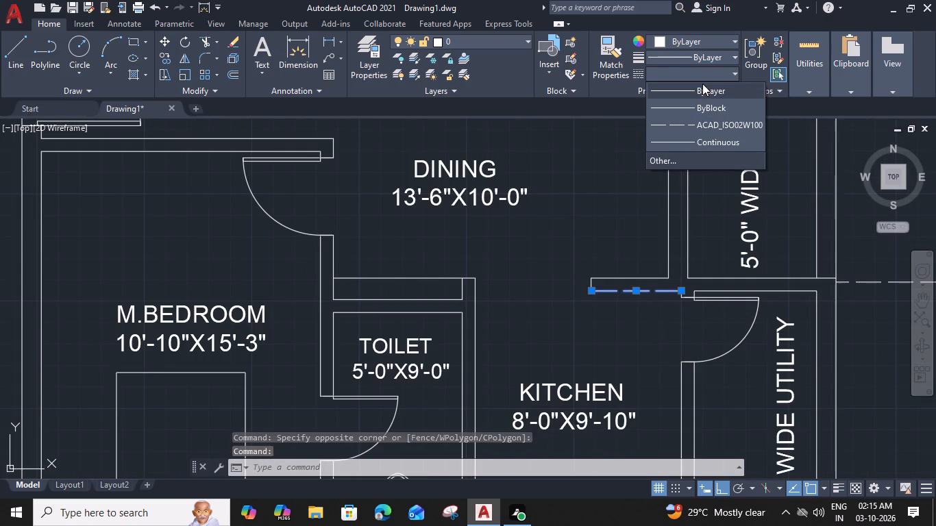
{"action": "left_click", "coordinate": [703, 88]}
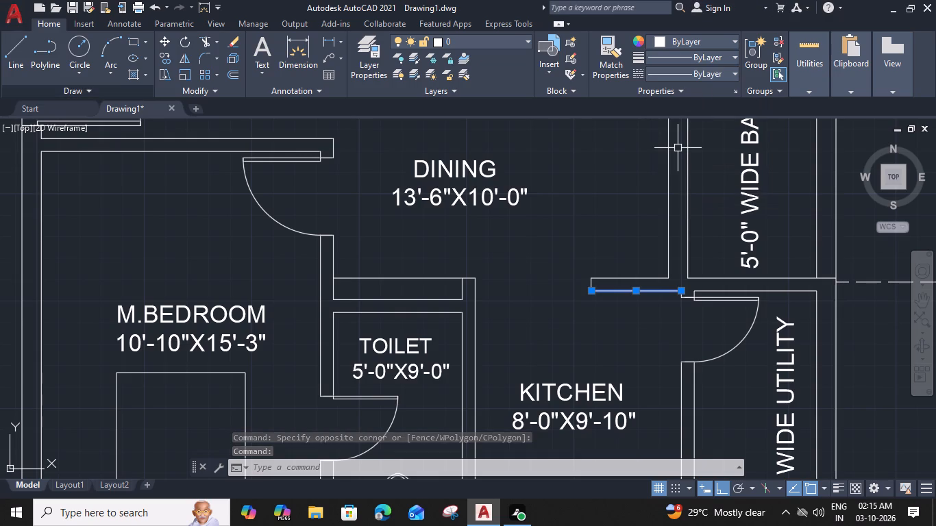
{"action": "left_click", "coordinate": [214, 262]}
{"action": "scroll", "coordinate": [213, 251], "scroll_direction": "down", "scroll_amount": 2}
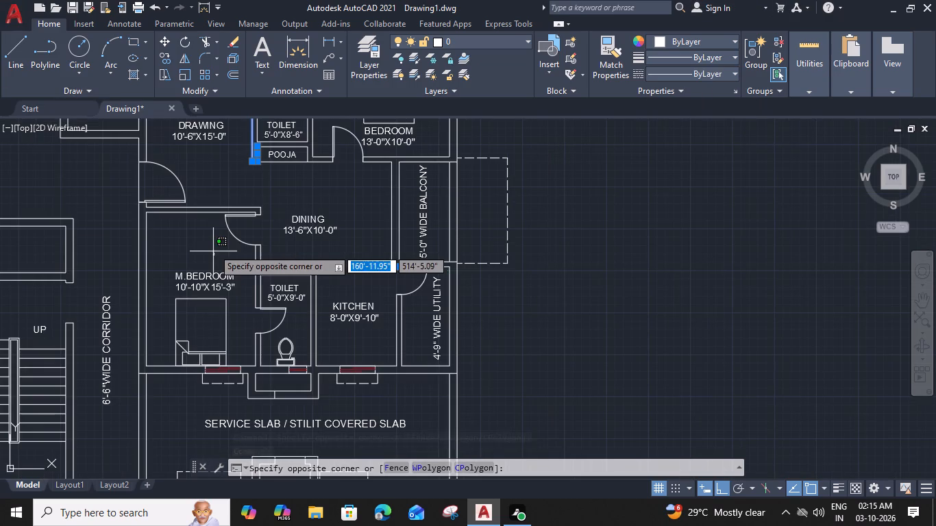
{"action": "left_click", "coordinate": [203, 246]}
Set the dashed wall lines at the 10'-6"X15'-0" and 11'-1"X16'-9" drawing rooms and the 8'-0"X10'-2", 11'-0"X8'-3" and two 9'-4"X8'-6" kitchens to ByLayer linetype.
{"action": "scroll", "coordinate": [201, 246], "scroll_direction": "down", "scroll_amount": 2}
{"action": "middle_click_drag", "start_coordinate": [214, 253], "coordinate": [225, 236]}
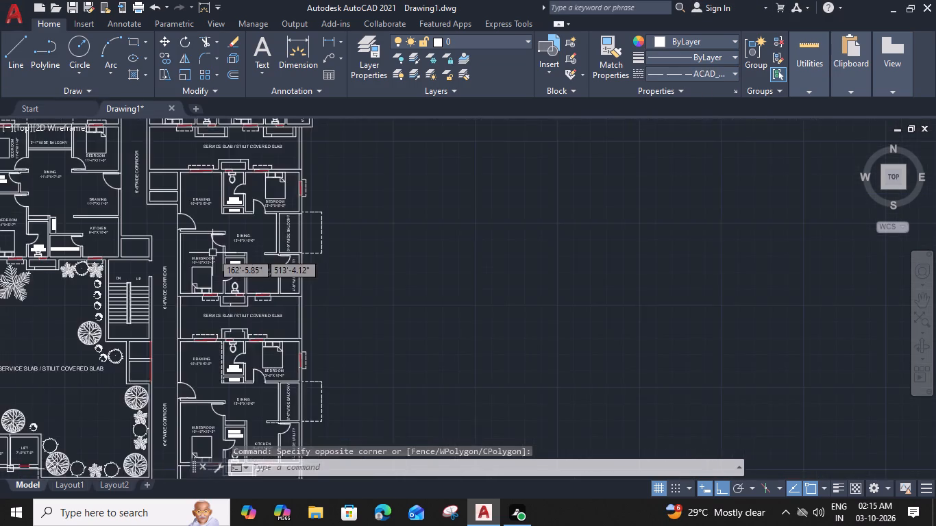
{"action": "middle_click_drag", "start_coordinate": [225, 236], "coordinate": [316, 205]}
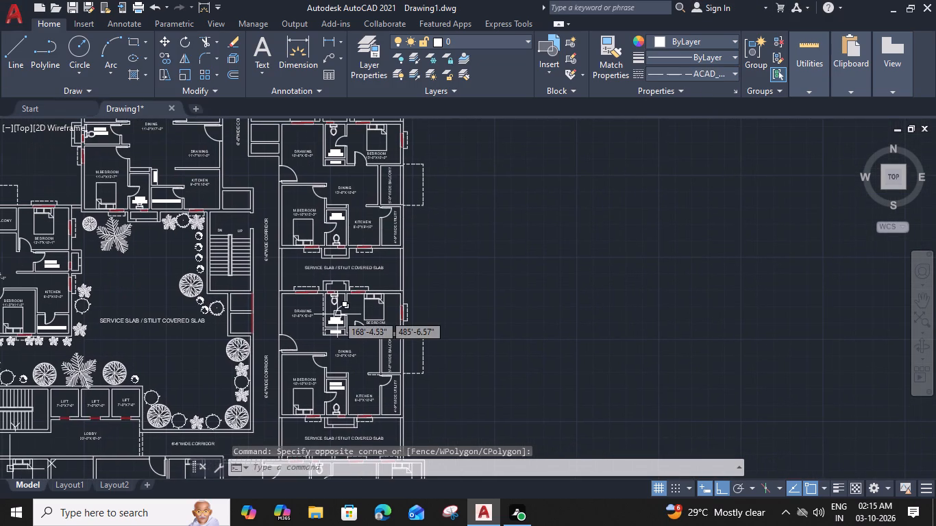
{"action": "middle_click_drag", "start_coordinate": [346, 247], "coordinate": [371, 249]}
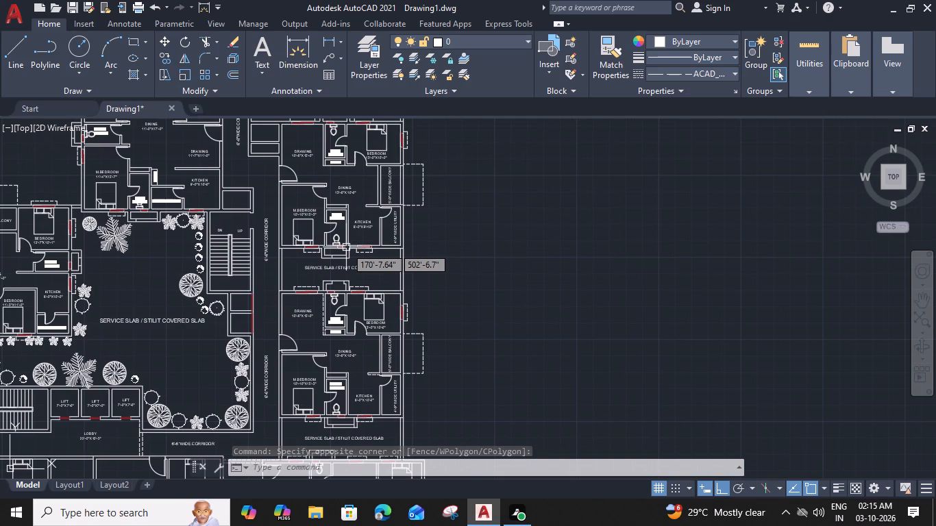
{"action": "scroll", "coordinate": [380, 318], "scroll_direction": "up", "scroll_amount": 1}
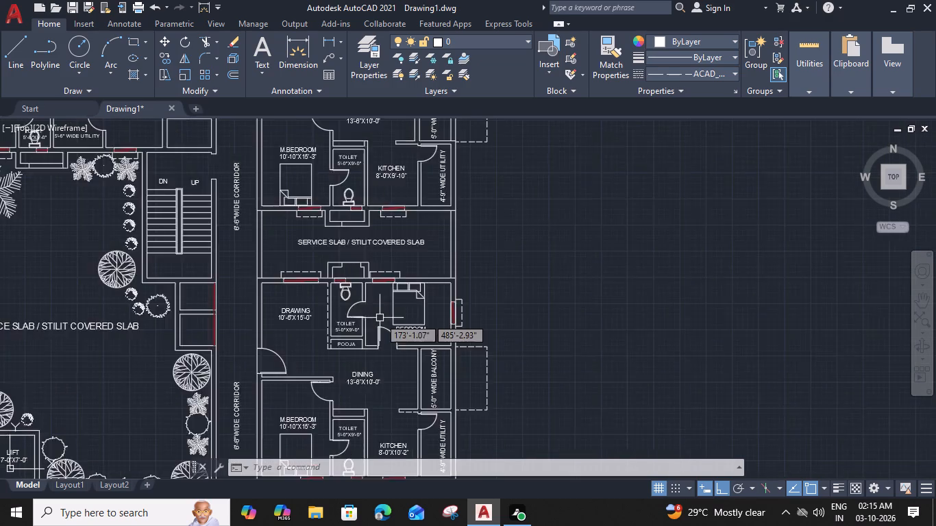
{"action": "scroll", "coordinate": [380, 318], "scroll_direction": "up", "scroll_amount": 1}
{"action": "middle_click_drag", "start_coordinate": [386, 284], "coordinate": [415, 234]}
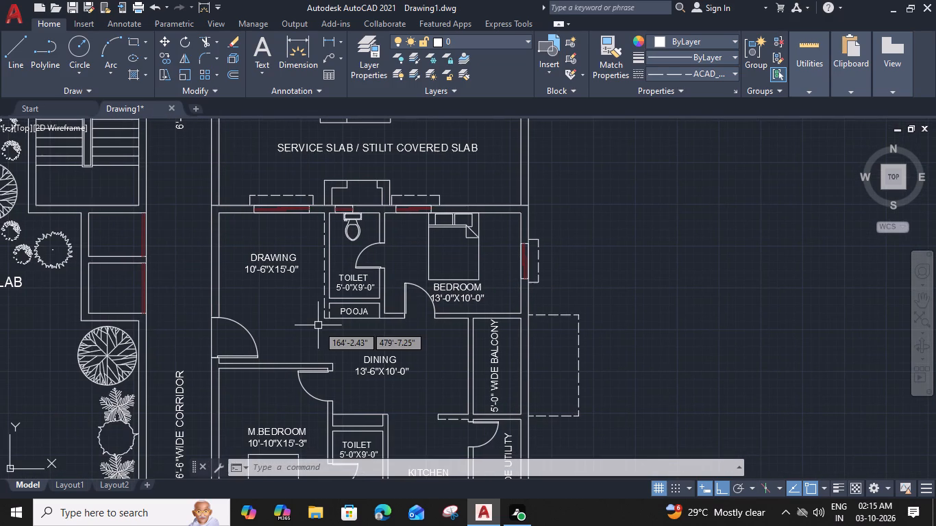
{"action": "scroll", "coordinate": [325, 318], "scroll_direction": "up", "scroll_amount": 3}
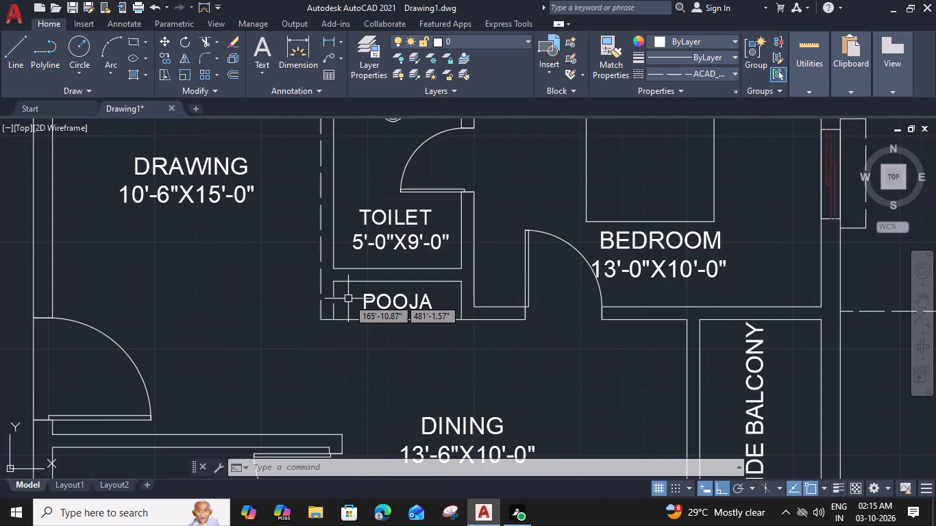
{"action": "left_click", "coordinate": [348, 299]}
{"action": "left_click", "coordinate": [304, 316]}
{"action": "scroll", "coordinate": [443, 346], "scroll_direction": "down", "scroll_amount": 1}
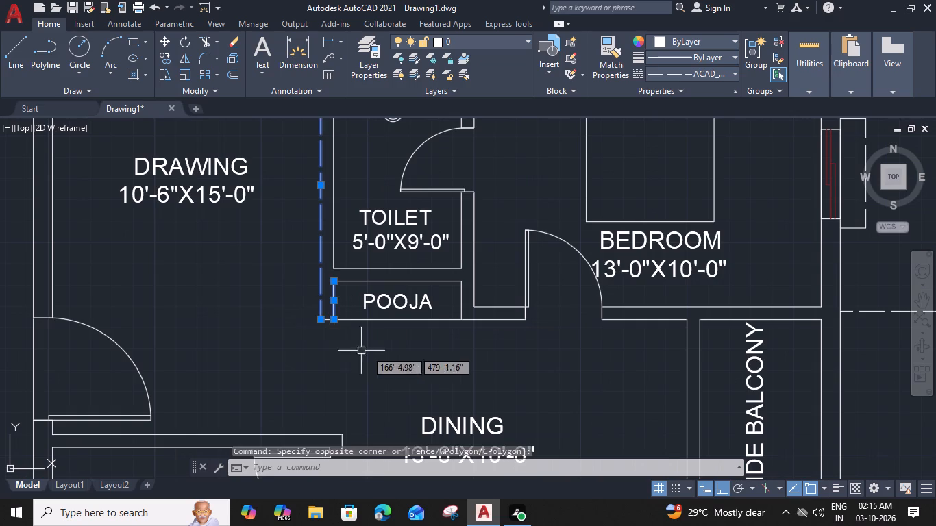
{"action": "middle_click_drag", "start_coordinate": [548, 360], "coordinate": [472, 112]}
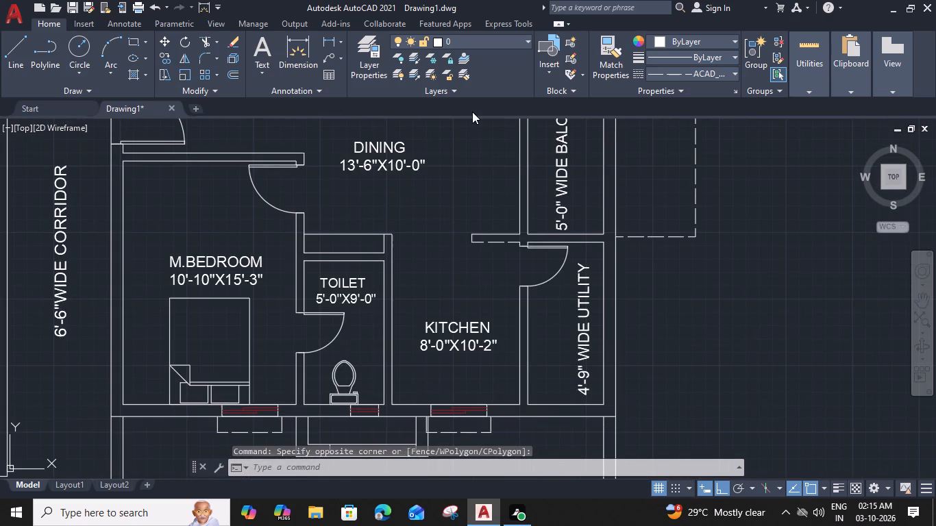
{"action": "scroll", "coordinate": [514, 242], "scroll_direction": "up", "scroll_amount": 2}
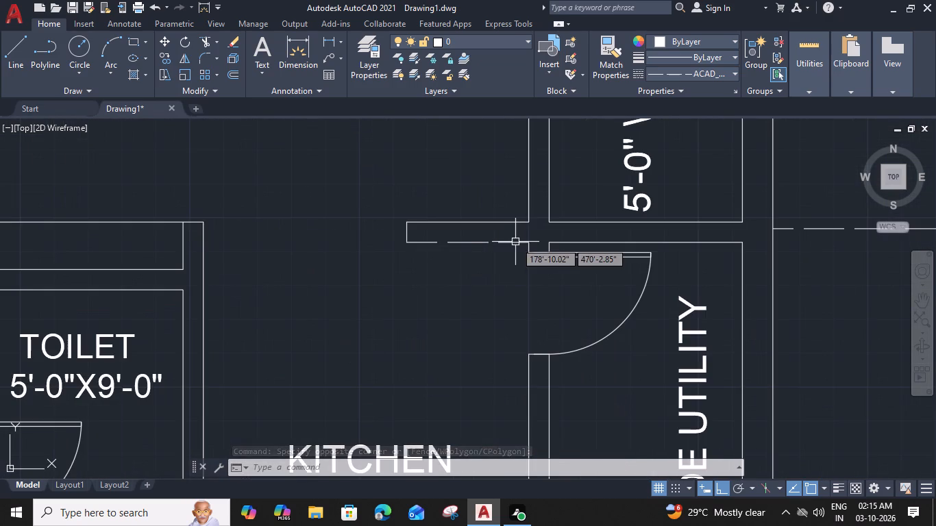
{"action": "left_click", "coordinate": [515, 242], "text": "shift"}
{"action": "scroll", "coordinate": [510, 297], "scroll_direction": "down", "scroll_amount": 3}
{"action": "middle_click_drag", "start_coordinate": [498, 316], "coordinate": [477, 207]}
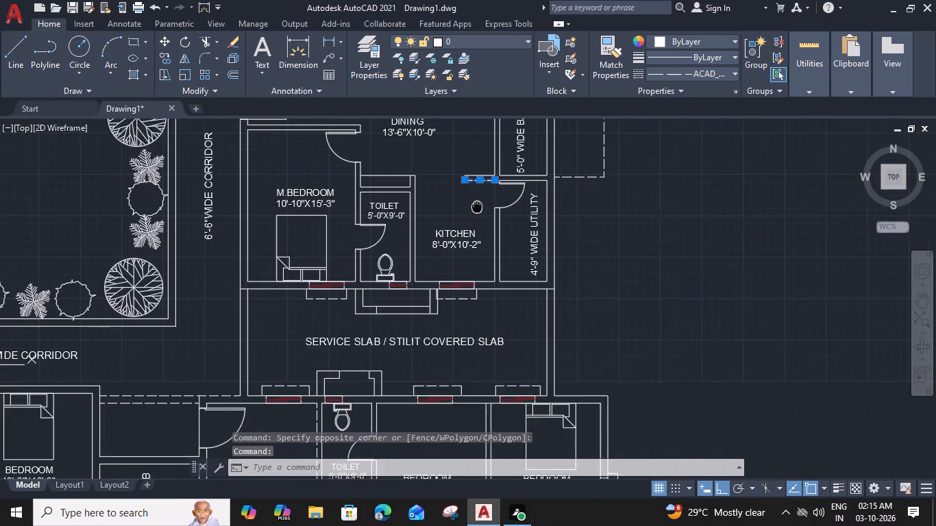
{"action": "middle_click_drag", "start_coordinate": [477, 207], "coordinate": [477, 202]}
{"action": "scroll", "coordinate": [325, 397], "scroll_direction": "down", "scroll_amount": 1}
{"action": "middle_click_drag", "start_coordinate": [441, 351], "coordinate": [435, 267]}
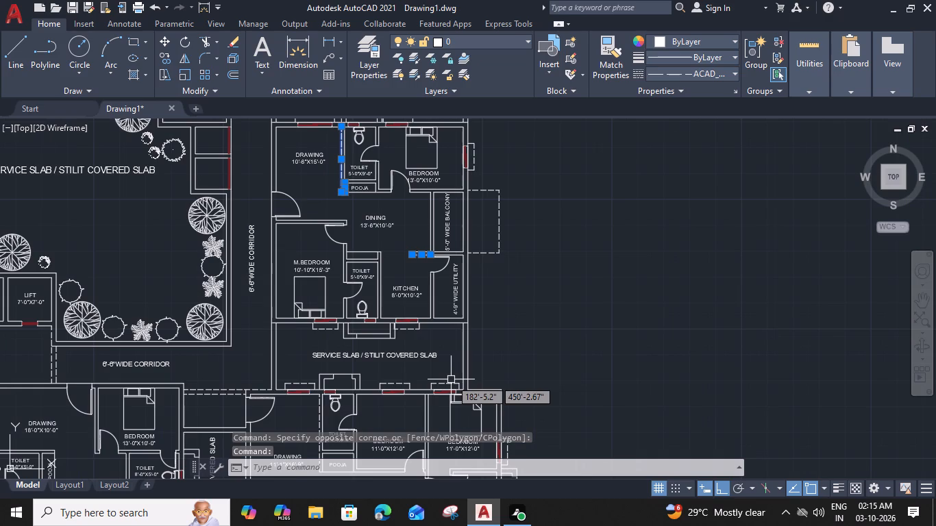
{"action": "middle_click_drag", "start_coordinate": [419, 366], "coordinate": [430, 298]}
{"action": "scroll", "coordinate": [325, 327], "scroll_direction": "up", "scroll_amount": 3}
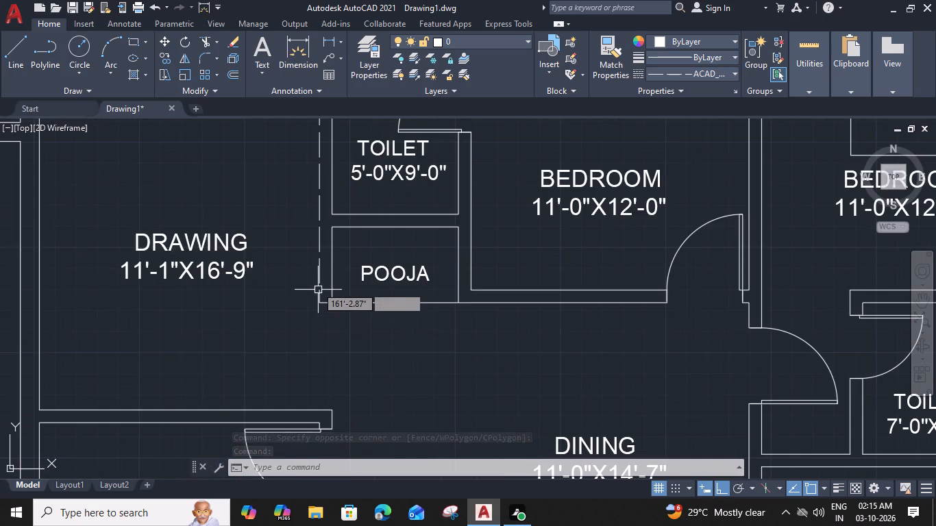
{"action": "left_click", "coordinate": [319, 277], "text": "shift"}
{"action": "scroll", "coordinate": [354, 353], "scroll_direction": "down", "scroll_amount": 2}
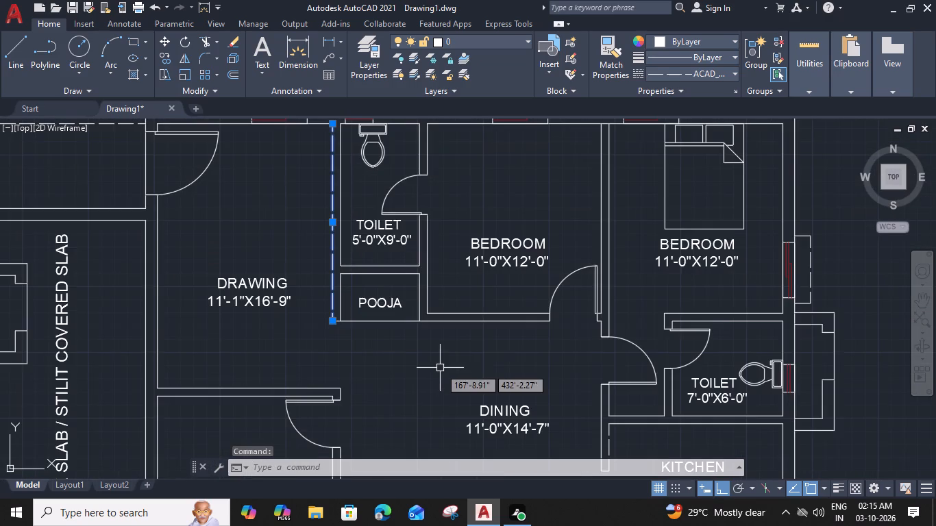
{"action": "middle_click_drag", "start_coordinate": [445, 374], "coordinate": [380, 151]}
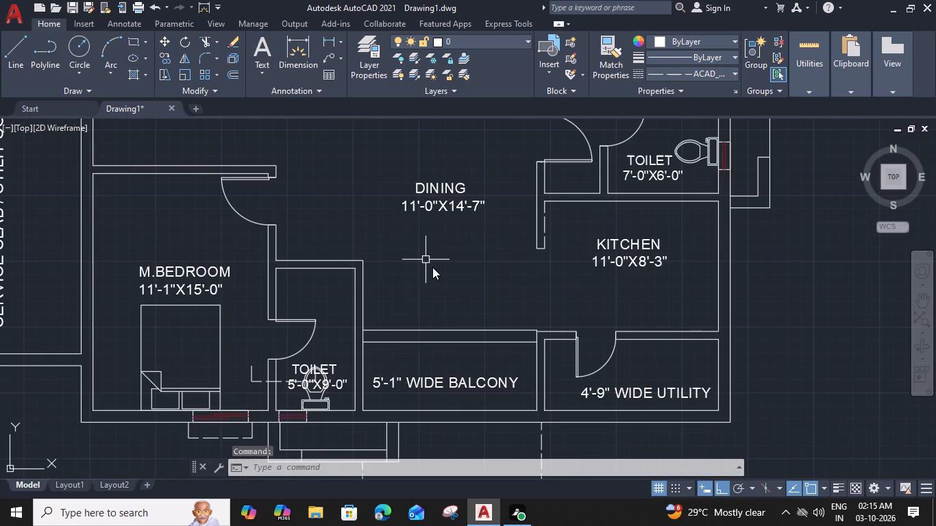
{"action": "left_click", "coordinate": [545, 223], "text": "shift"}
{"action": "scroll", "coordinate": [539, 271], "scroll_direction": "down", "scroll_amount": 2}
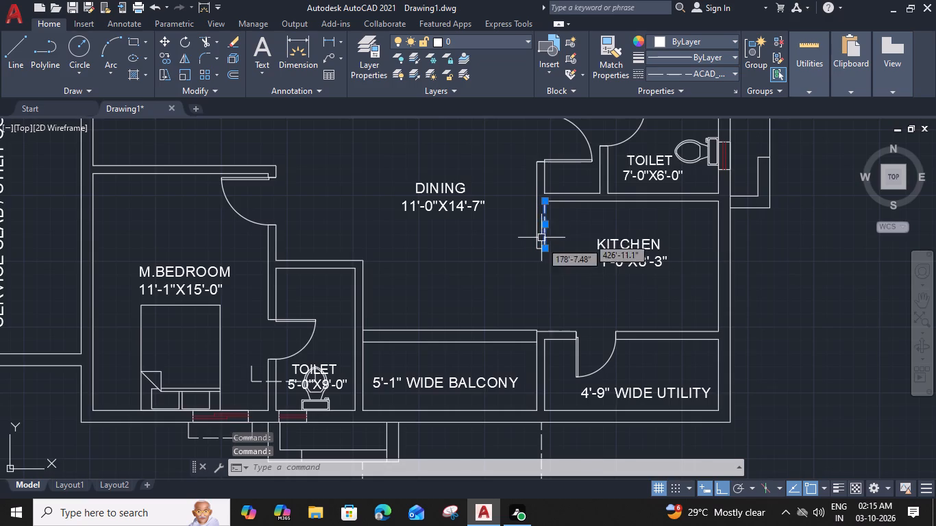
{"action": "middle_click_drag", "start_coordinate": [168, 214], "coordinate": [169, 214]}
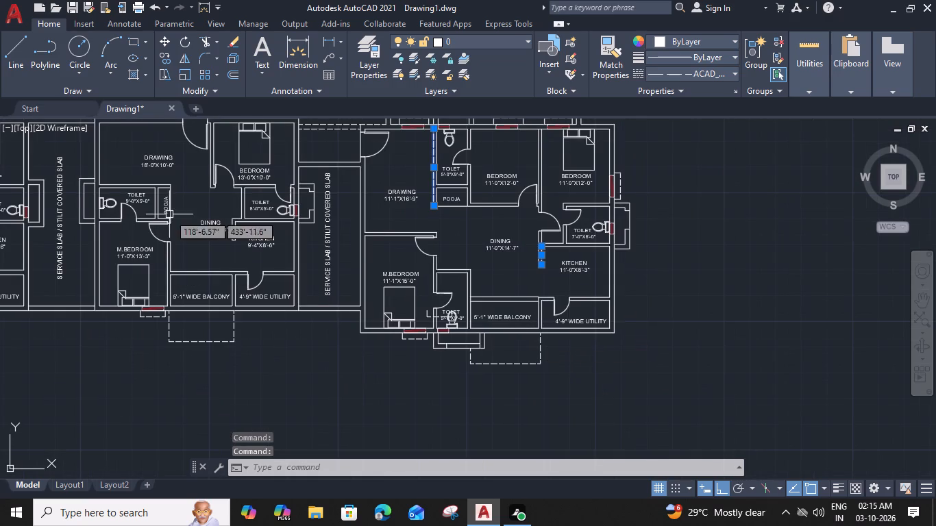
{"action": "middle_click_drag", "start_coordinate": [169, 214], "coordinate": [279, 239]}
{"action": "scroll", "coordinate": [345, 271], "scroll_direction": "up", "scroll_amount": 3}
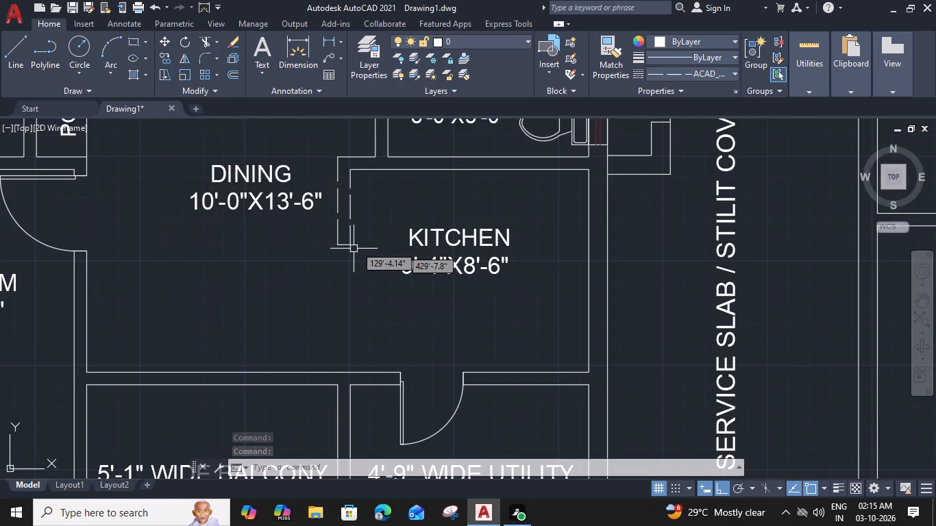
{"action": "left_click_drag", "start_coordinate": [363, 227], "coordinate": [331, 242], "text": "shift"}
{"action": "left_click", "coordinate": [308, 260], "text": "shift"}
{"action": "scroll", "coordinate": [308, 260], "scroll_direction": "down", "scroll_amount": 3}
{"action": "middle_click_drag", "start_coordinate": [241, 266], "coordinate": [561, 266]}
{"action": "scroll", "coordinate": [193, 231], "scroll_direction": "up", "scroll_amount": 4}
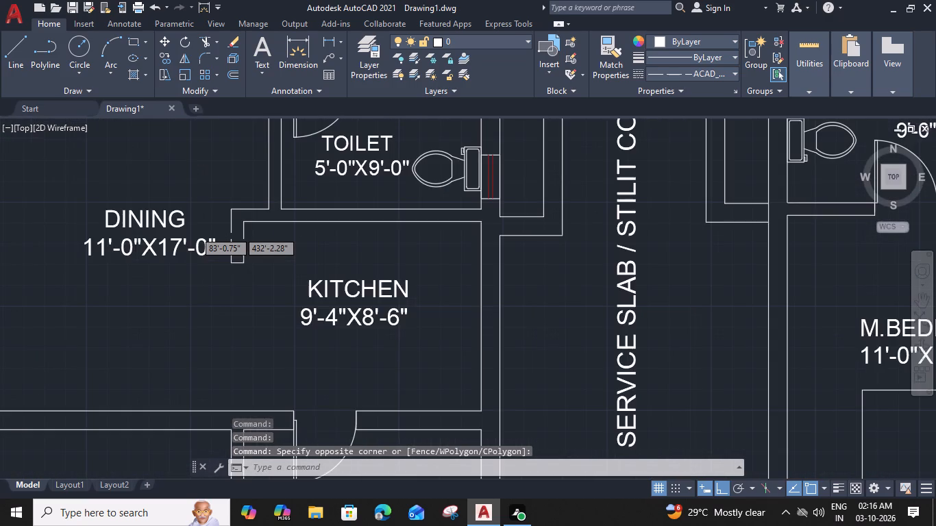
{"action": "left_click_drag", "start_coordinate": [283, 251], "coordinate": [266, 281], "text": "shift"}
{"action": "left_click", "coordinate": [241, 306], "text": "shift"}
{"action": "scroll", "coordinate": [240, 306], "scroll_direction": "down", "scroll_amount": 2}
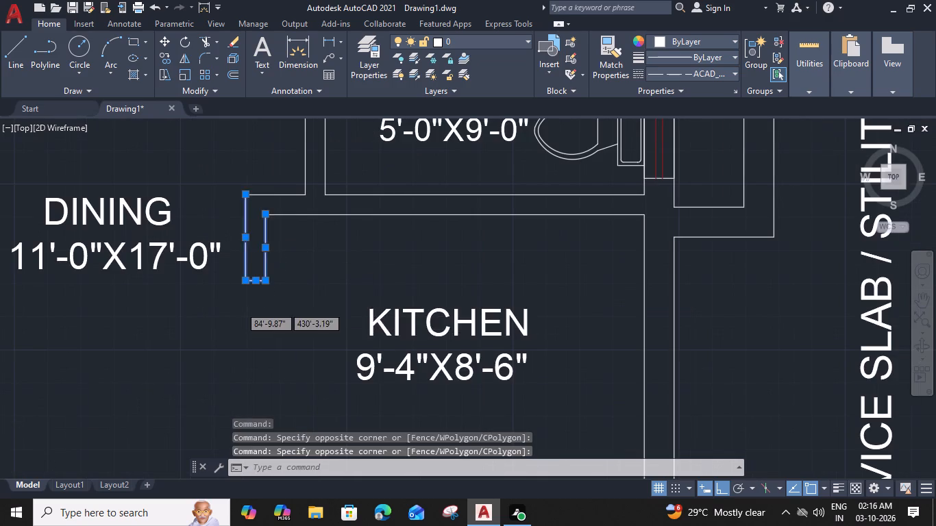
{"action": "scroll", "coordinate": [240, 306], "scroll_direction": "down", "scroll_amount": 2}
{"action": "middle_click_drag", "start_coordinate": [123, 306], "coordinate": [552, 292]}
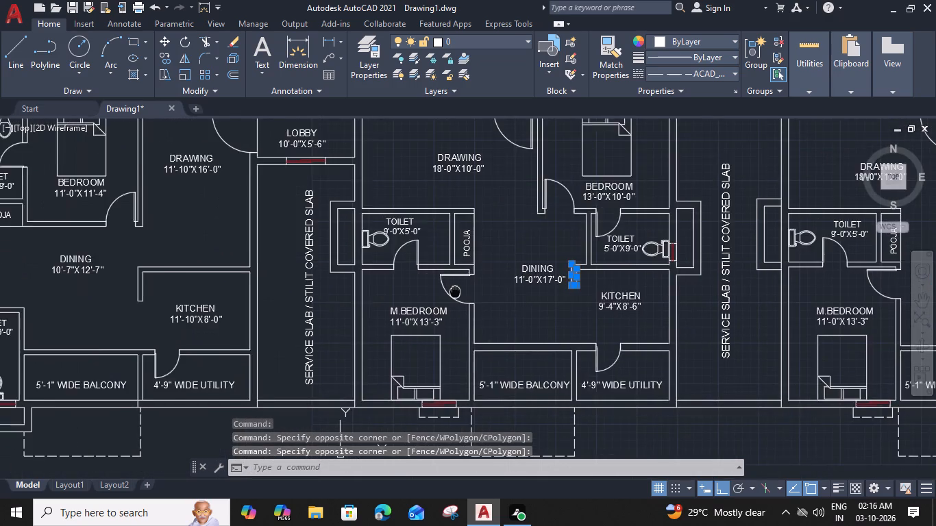
{"action": "middle_click_drag", "start_coordinate": [552, 292], "coordinate": [564, 291]}
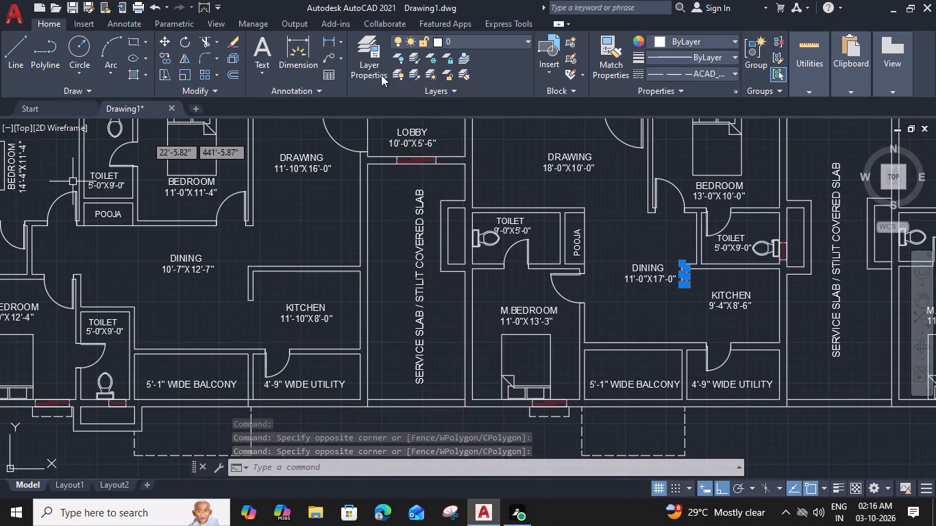
{"action": "left_click", "coordinate": [720, 73]}
{"action": "left_click", "coordinate": [714, 96]}
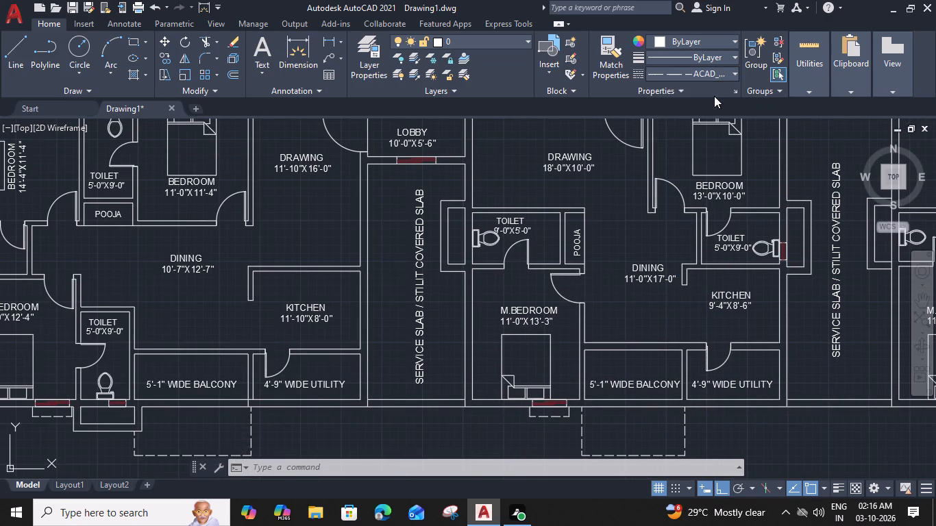
{"action": "scroll", "coordinate": [532, 188], "scroll_direction": "down", "scroll_amount": 4}
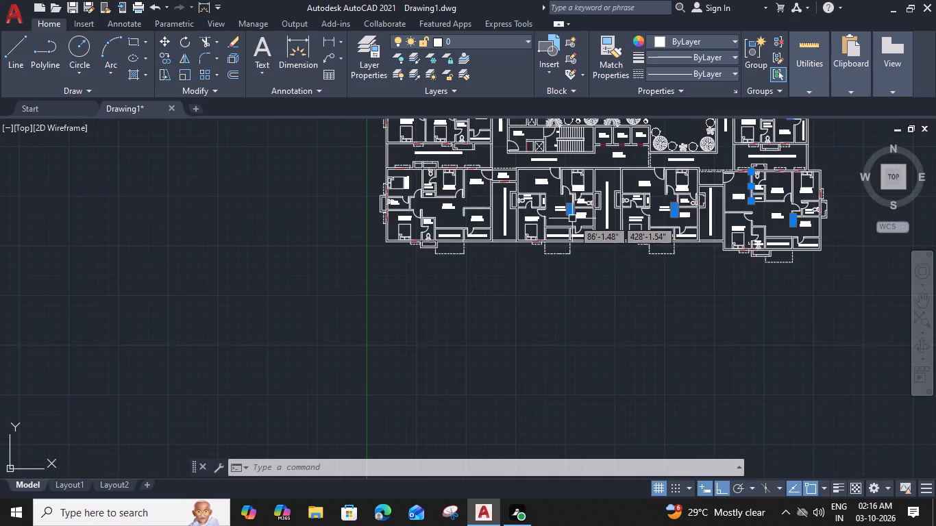
{"action": "middle_click_drag", "start_coordinate": [573, 219], "coordinate": [438, 381]}
{"action": "left_click", "coordinate": [325, 174]}
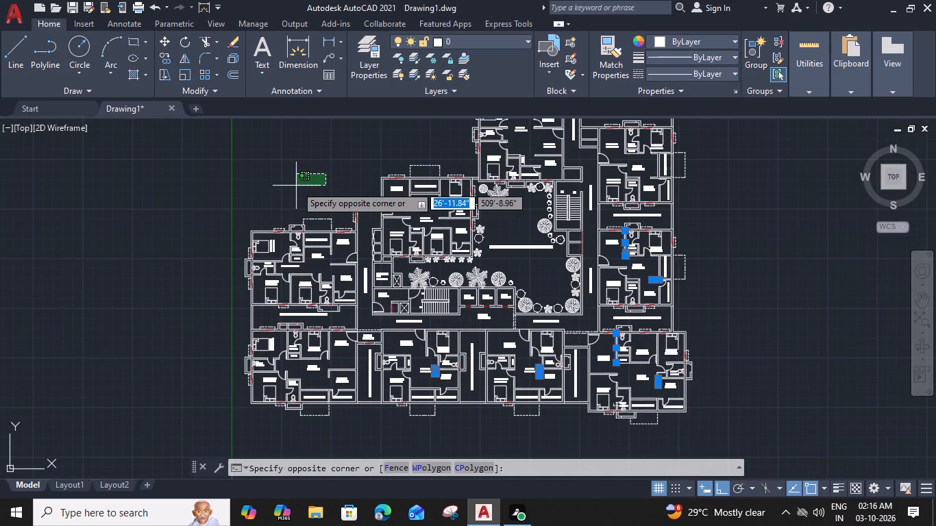
{"action": "left_click", "coordinate": [295, 186]}
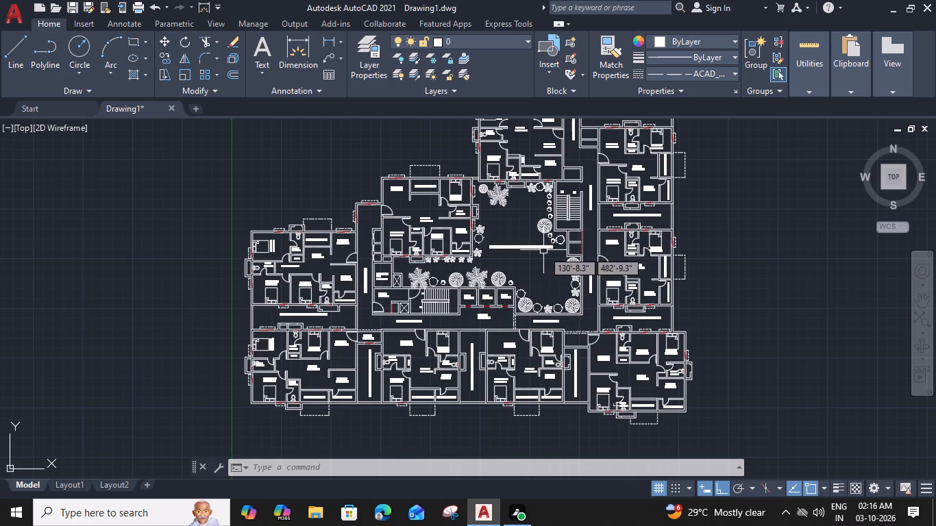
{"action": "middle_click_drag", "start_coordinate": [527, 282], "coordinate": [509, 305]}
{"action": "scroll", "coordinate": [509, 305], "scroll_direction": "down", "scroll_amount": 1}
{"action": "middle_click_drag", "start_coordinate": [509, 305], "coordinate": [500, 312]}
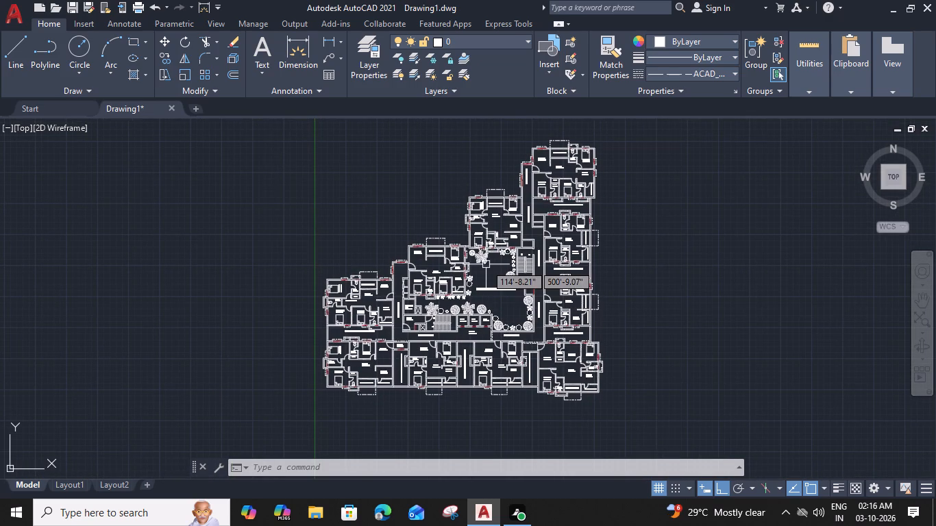
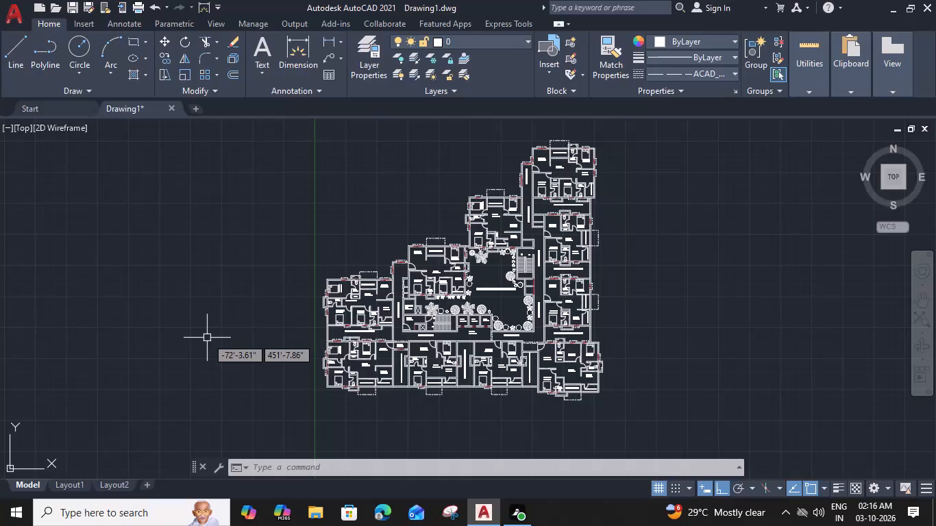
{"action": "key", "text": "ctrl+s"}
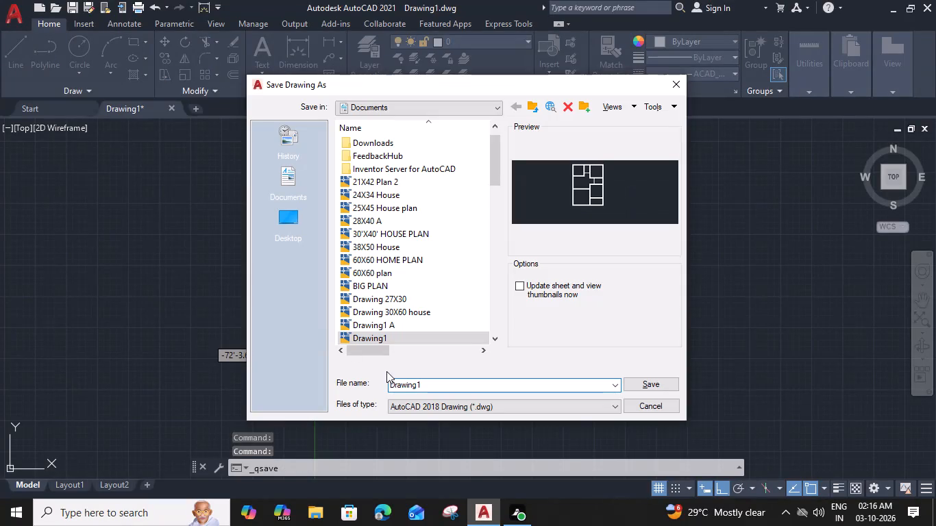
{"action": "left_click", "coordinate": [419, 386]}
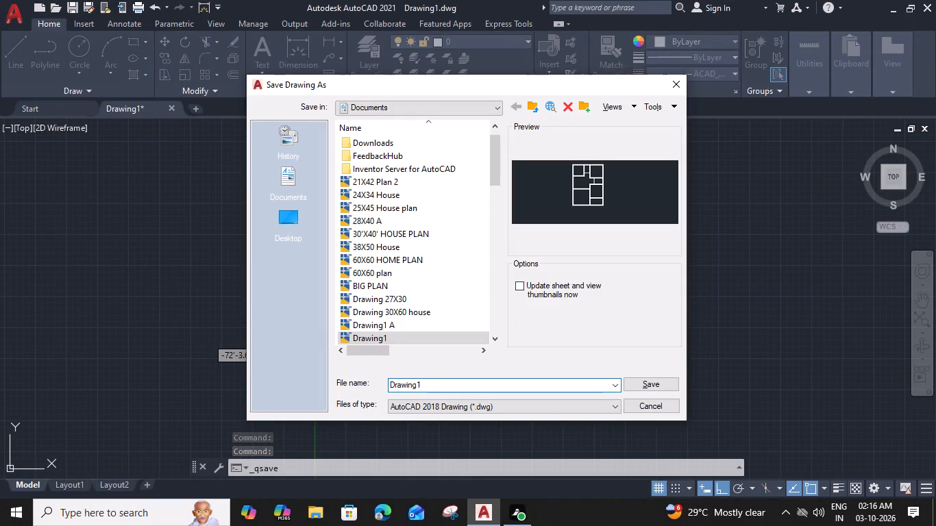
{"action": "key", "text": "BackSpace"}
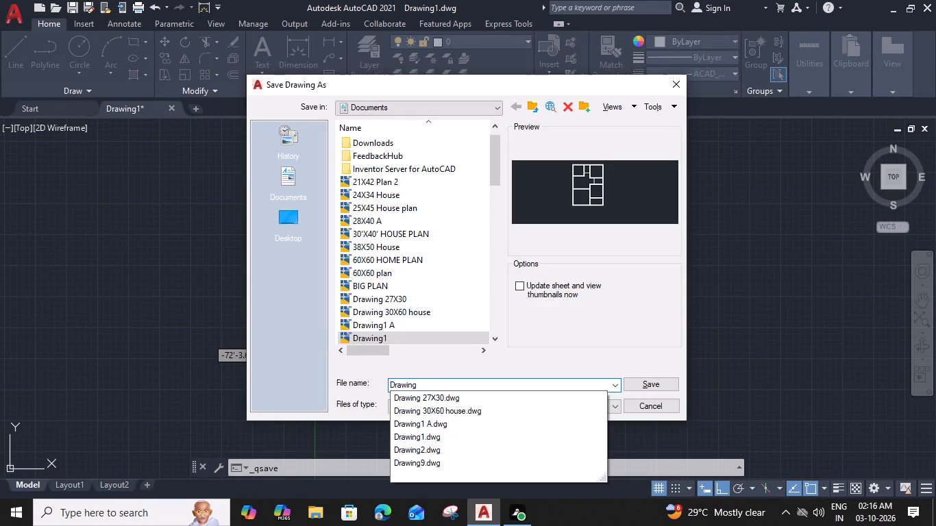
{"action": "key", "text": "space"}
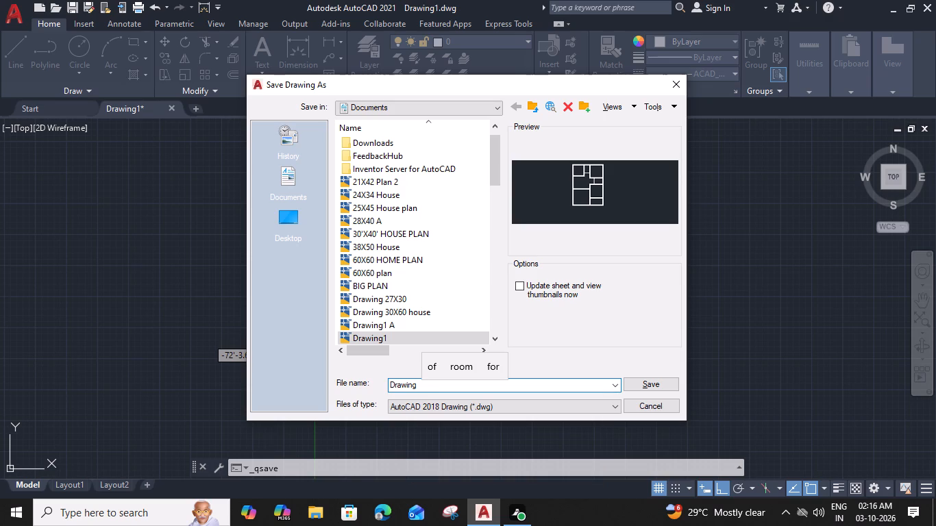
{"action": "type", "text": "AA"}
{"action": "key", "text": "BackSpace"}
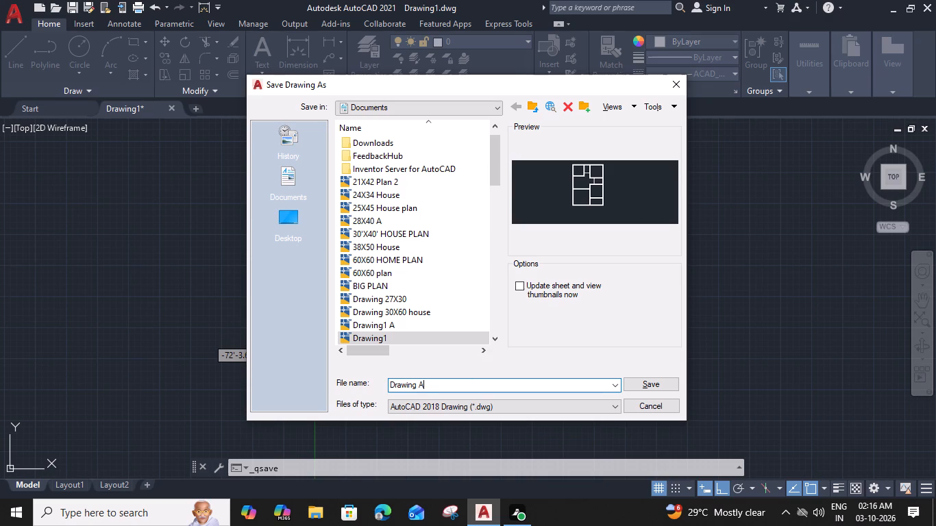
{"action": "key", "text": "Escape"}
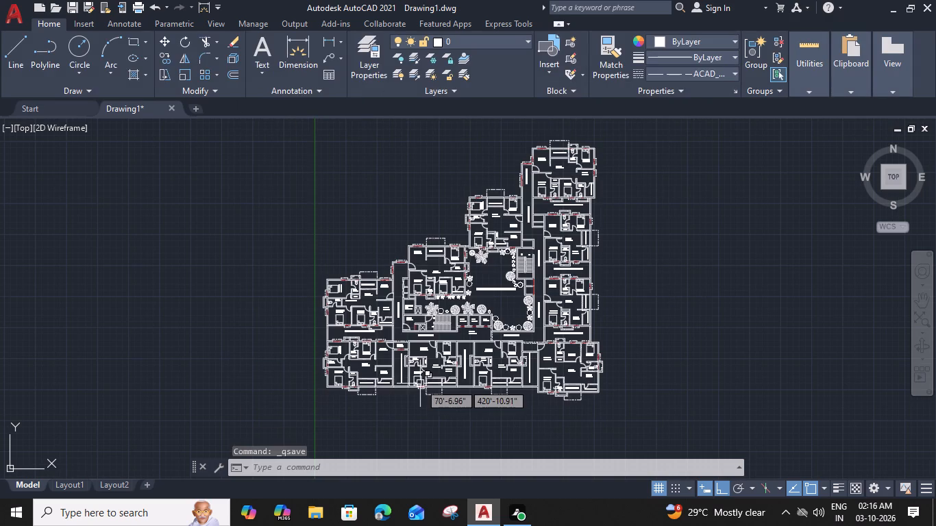
Copy the staircase's DN label to the entrance door of the 11'-10"X16'-0" drawing room beside the 10'-0"X5'-6" lobby.
{"action": "scroll", "coordinate": [414, 336], "scroll_direction": "up", "scroll_amount": 4}
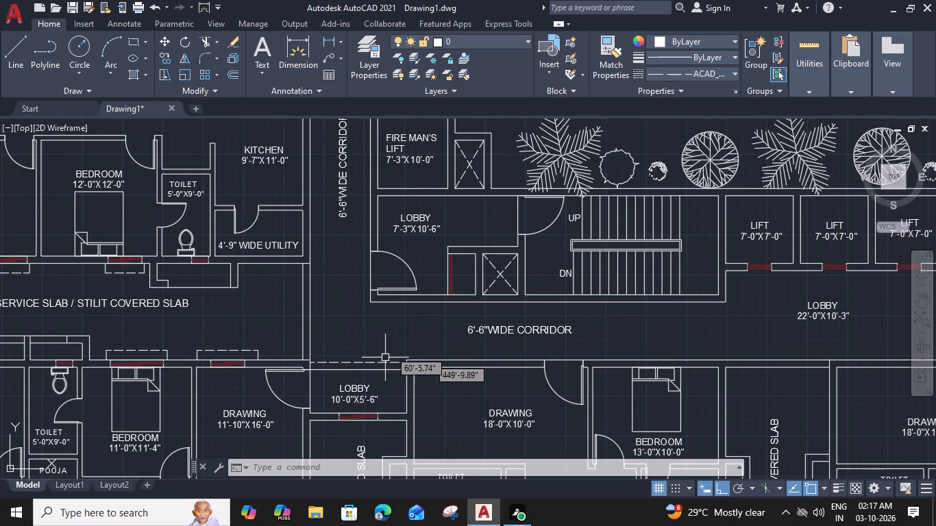
{"action": "left_click", "coordinate": [566, 273]}
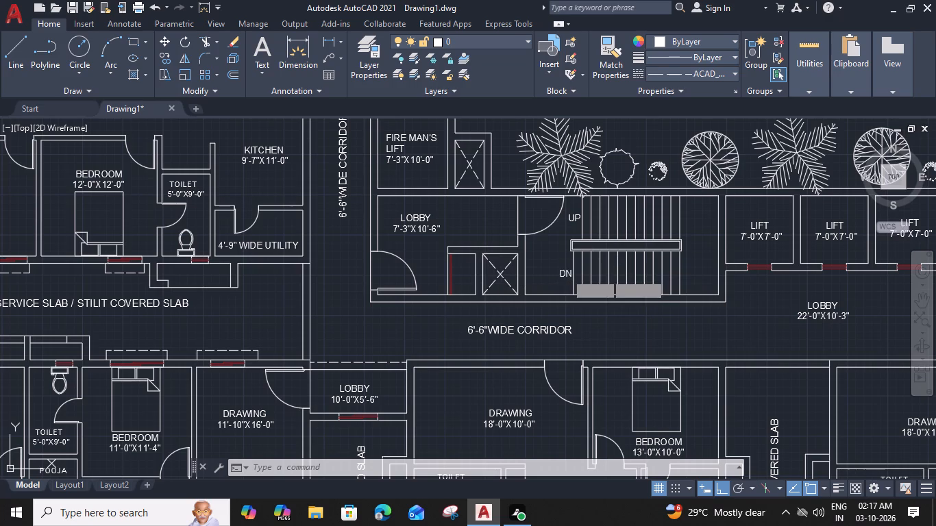
{"action": "type", "text": "CO"}
{"action": "key", "text": "space"}
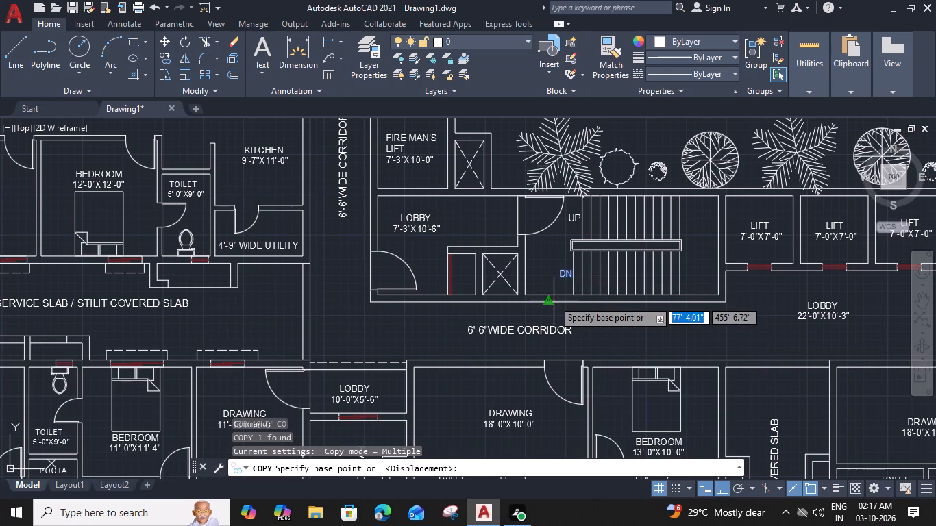
{"action": "left_click", "coordinate": [575, 296]}
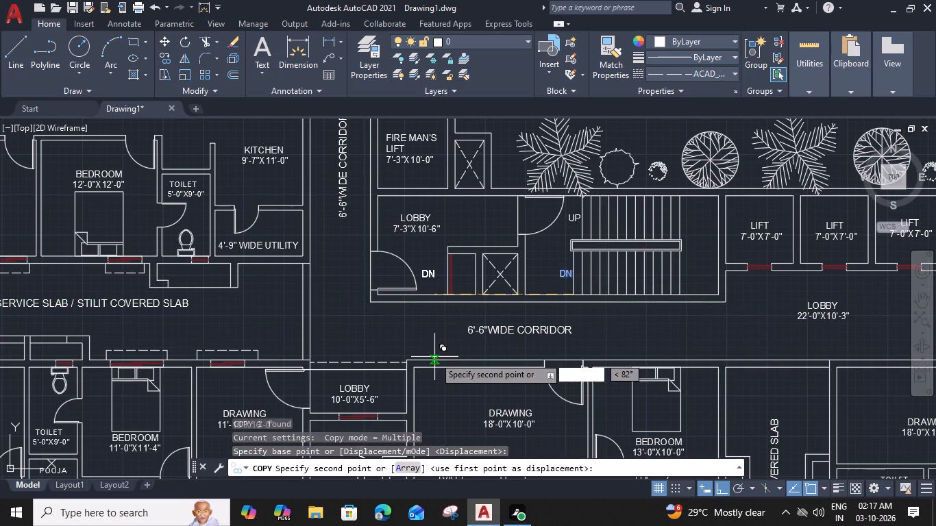
{"action": "middle_click_drag", "start_coordinate": [432, 357], "coordinate": [428, 291]}
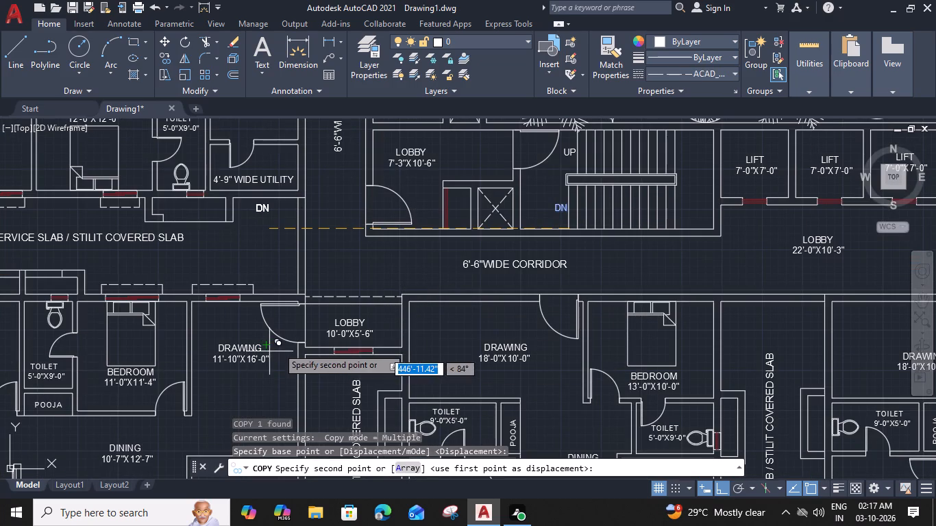
{"action": "left_click", "coordinate": [304, 345]}
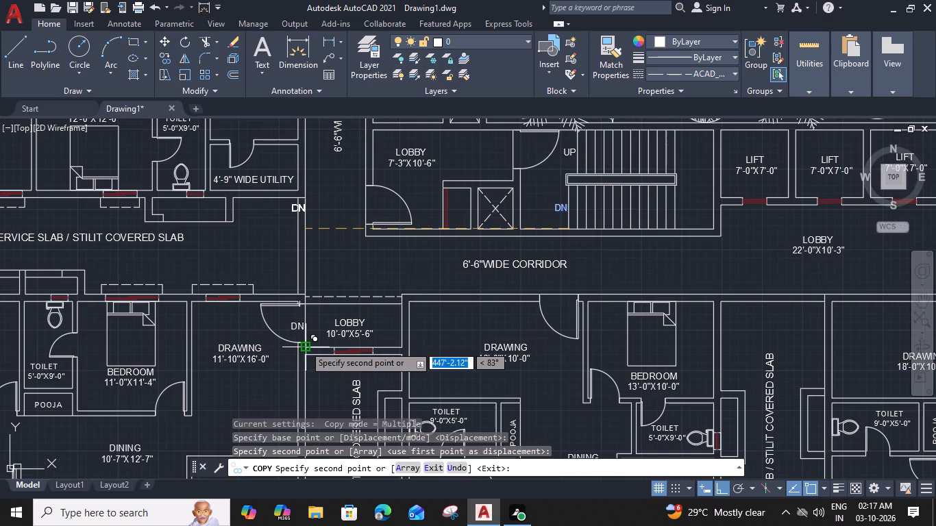
{"action": "key", "text": "Escape"}
Change the copied DN label at the 11'-10"X16'-0" drawing room door to 2 with a text height of 9".
{"action": "double_click", "coordinate": [295, 327]}
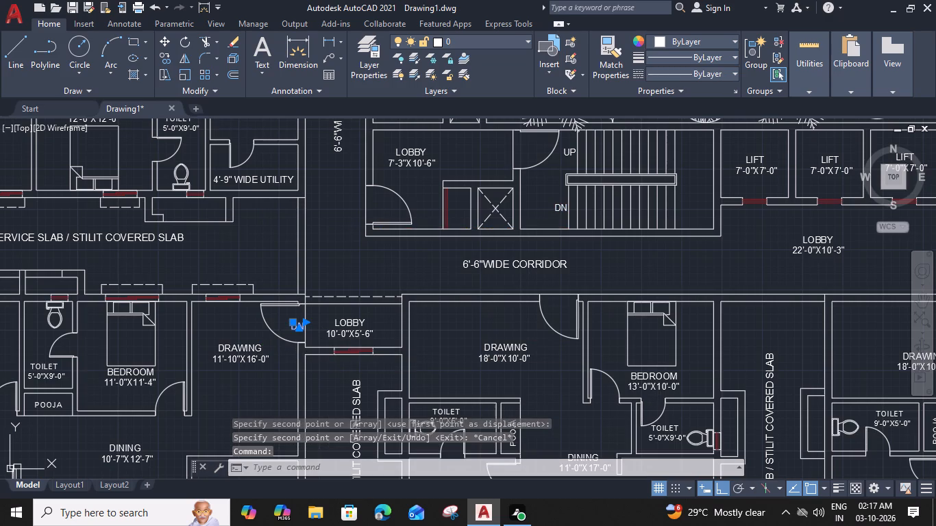
{"action": "scroll", "coordinate": [296, 327], "scroll_direction": "up", "scroll_amount": 4}
{"action": "left_click", "coordinate": [316, 329]}
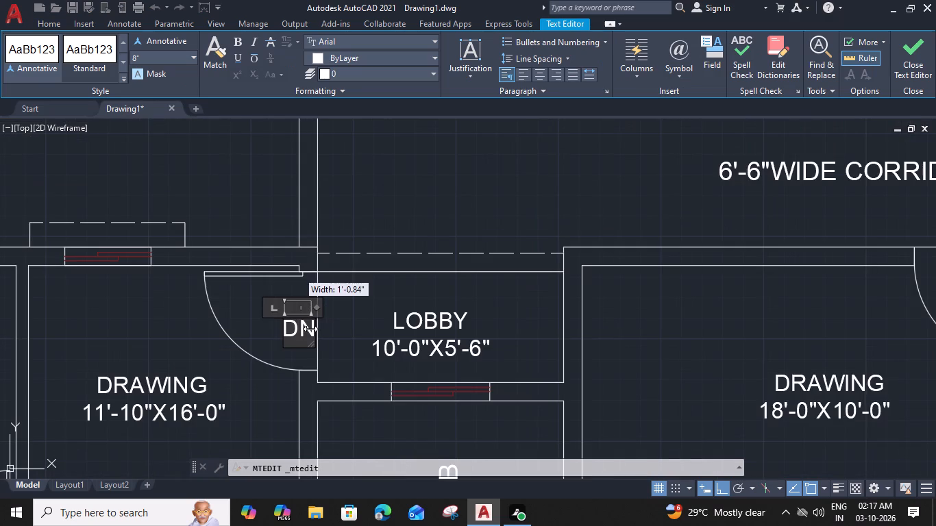
{"action": "left_click_drag", "start_coordinate": [315, 329], "coordinate": [284, 330]}
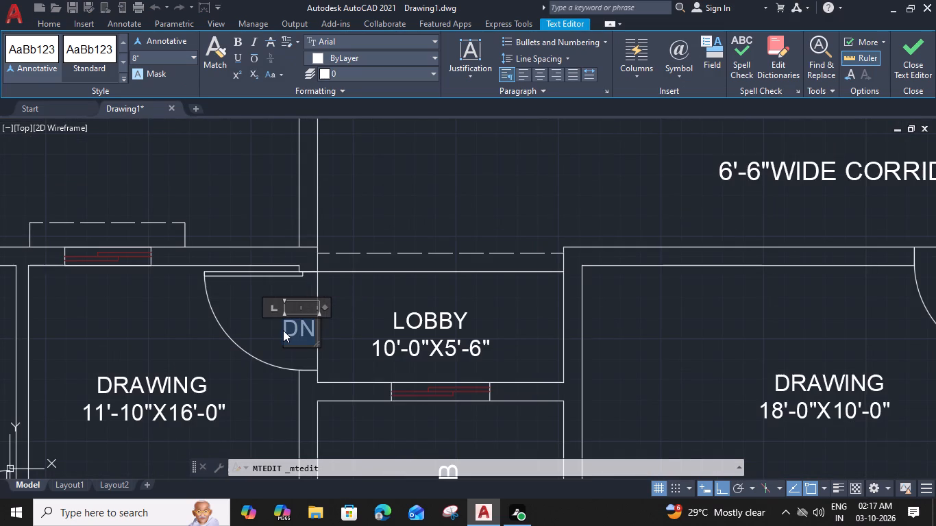
{"action": "key", "text": "2"}
{"action": "left_click_drag", "start_coordinate": [319, 329], "coordinate": [317, 329]}
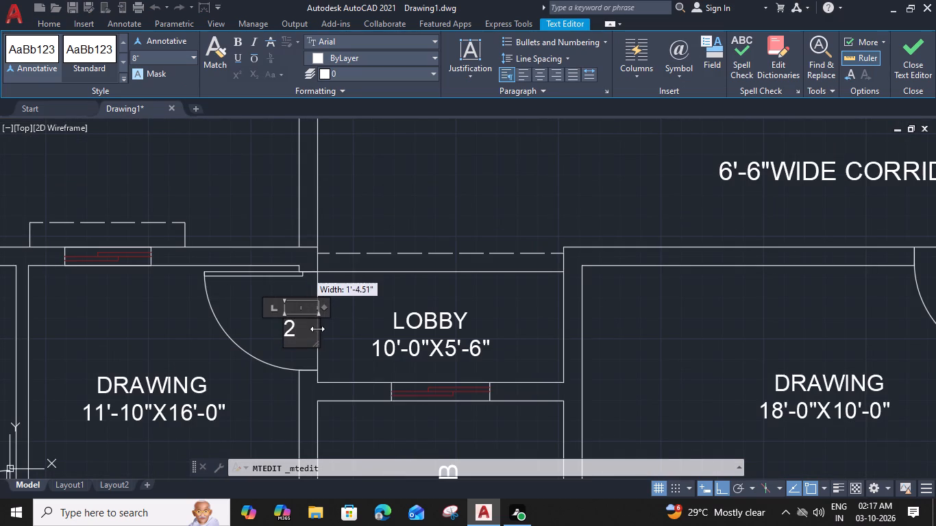
{"action": "left_click_drag", "start_coordinate": [317, 329], "coordinate": [306, 325]}
{"action": "left_click_drag", "start_coordinate": [299, 325], "coordinate": [279, 325]}
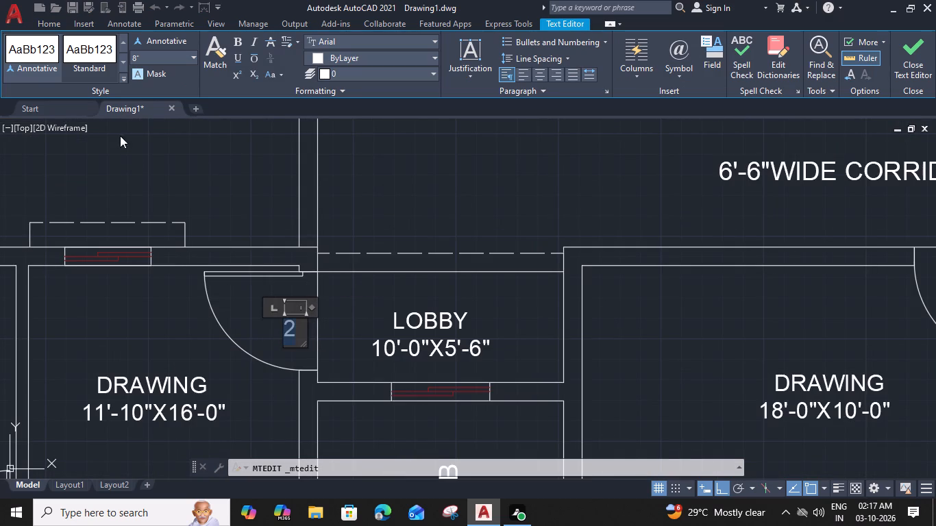
{"action": "left_click", "coordinate": [143, 58]}
{"action": "key", "text": "9"}
{"action": "key", "text": "apostrophe"}
{"action": "key", "text": "Return"}
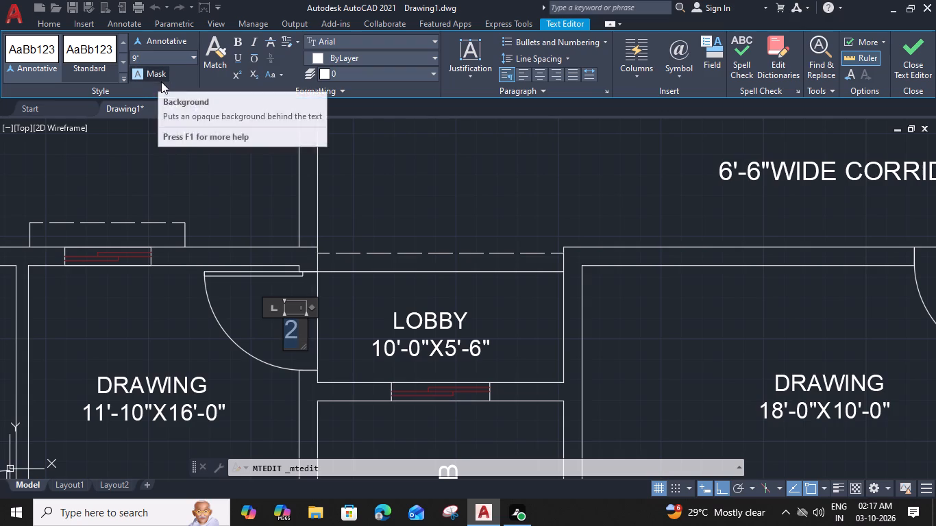
{"action": "left_click", "coordinate": [346, 326]}
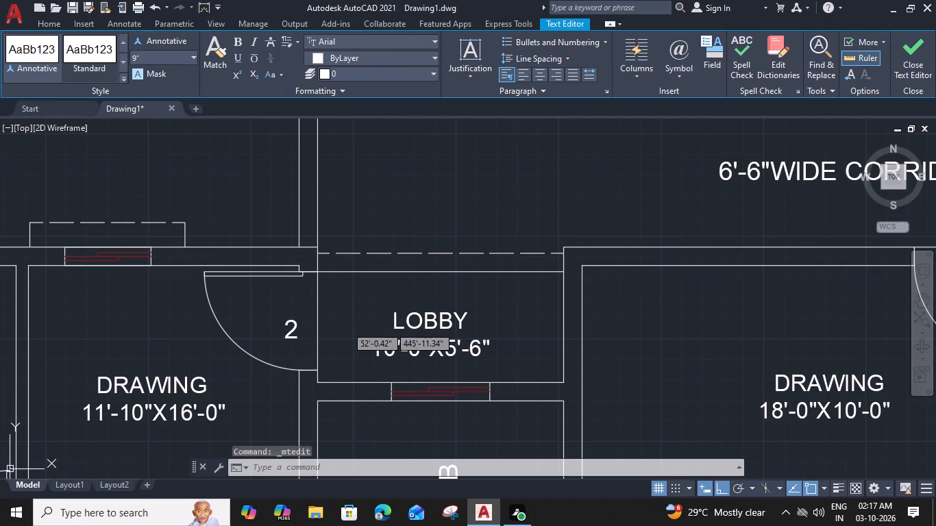
Move the number 2 up and across into the entrance door opening of the 11'-10"X16'-0" drawing room.
{"action": "left_click", "coordinate": [292, 327]}
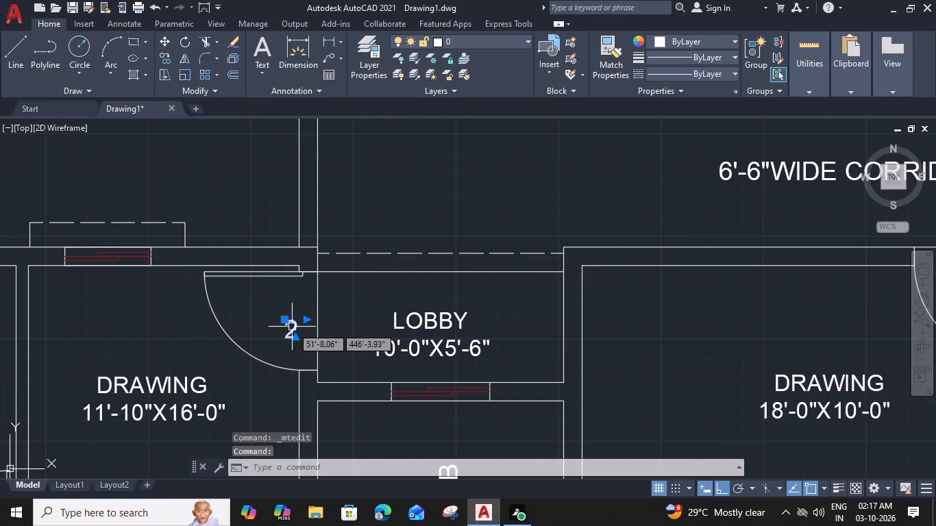
{"action": "type", "text": "M"}
{"action": "key", "text": "space"}
{"action": "left_click", "coordinate": [294, 319]}
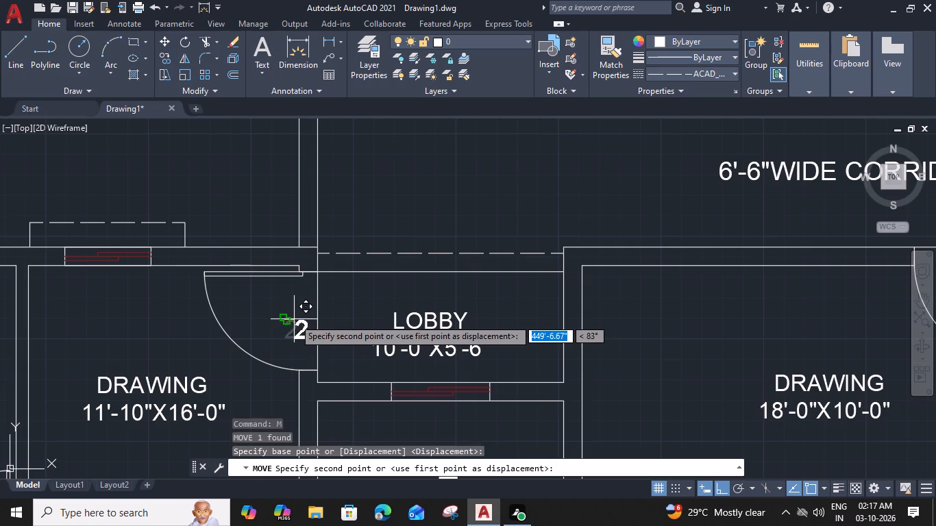
{"action": "left_click", "coordinate": [291, 305]}
{"action": "left_click", "coordinate": [293, 308]}
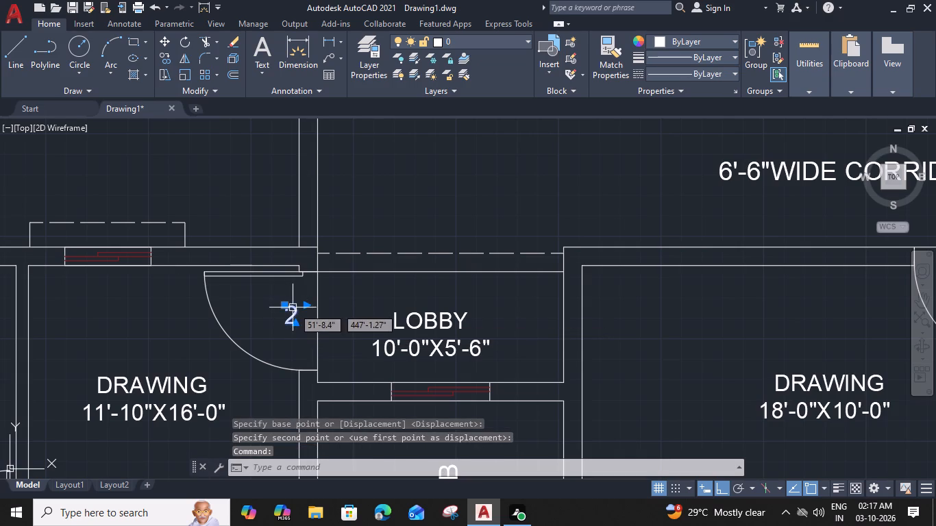
{"action": "key", "text": "m"}
{"action": "key", "text": "space"}
{"action": "left_click", "coordinate": [300, 321]}
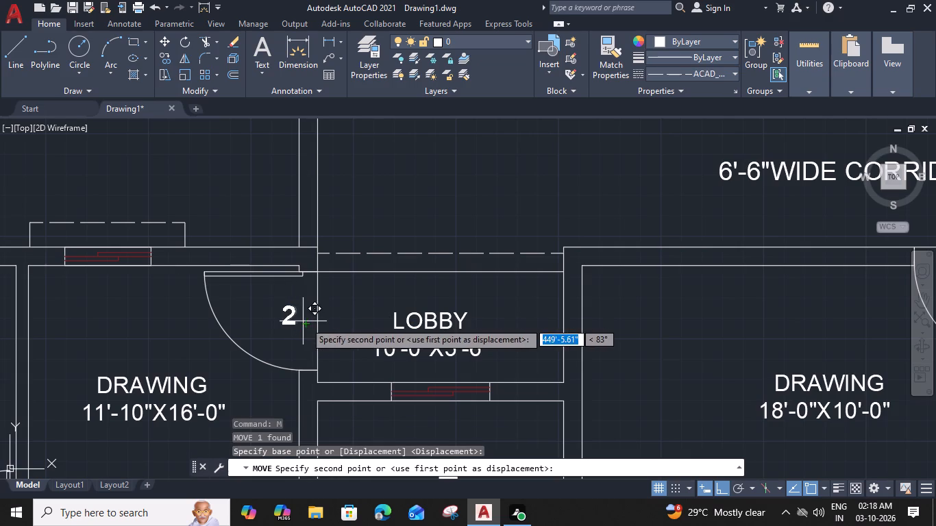
{"action": "left_click", "coordinate": [313, 324]}
Copy the number 2 to the entrance doors of the 12'-7"X13'-0" drawing room and the flat with the 11'-4"X15'-7" master bedroom.
{"action": "left_click", "coordinate": [305, 323]}
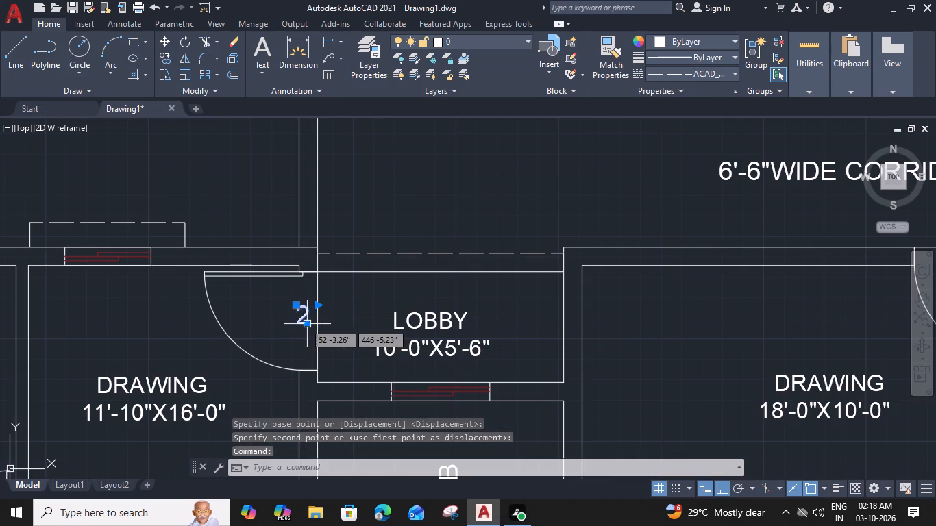
{"action": "key", "text": "c"}
{"action": "type", "text": "O"}
{"action": "key", "text": "space"}
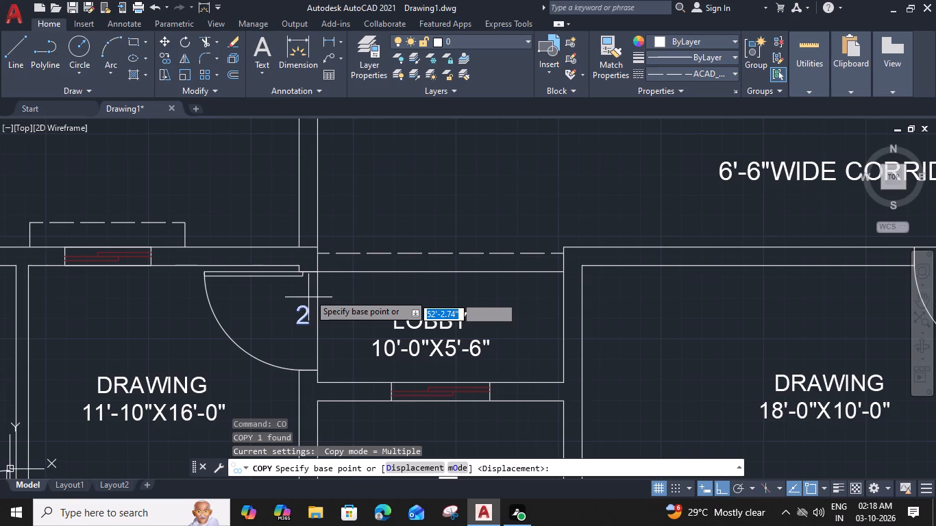
{"action": "left_click", "coordinate": [319, 273]}
{"action": "scroll", "coordinate": [320, 273], "scroll_direction": "down", "scroll_amount": 3}
{"action": "middle_click_drag", "start_coordinate": [320, 273], "coordinate": [269, 386]}
{"action": "middle_click_drag", "start_coordinate": [286, 225], "coordinate": [298, 271]}
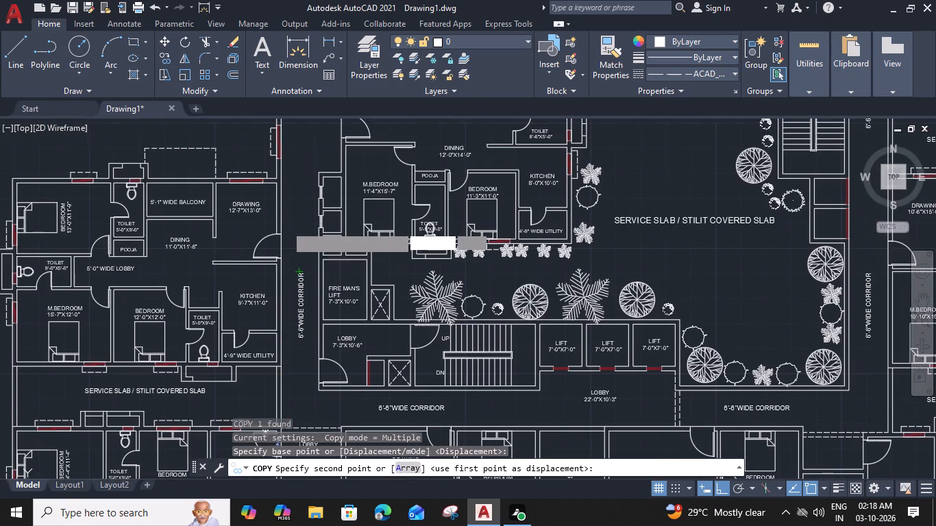
{"action": "scroll", "coordinate": [285, 243], "scroll_direction": "up", "scroll_amount": 3}
{"action": "left_click", "coordinate": [268, 200]}
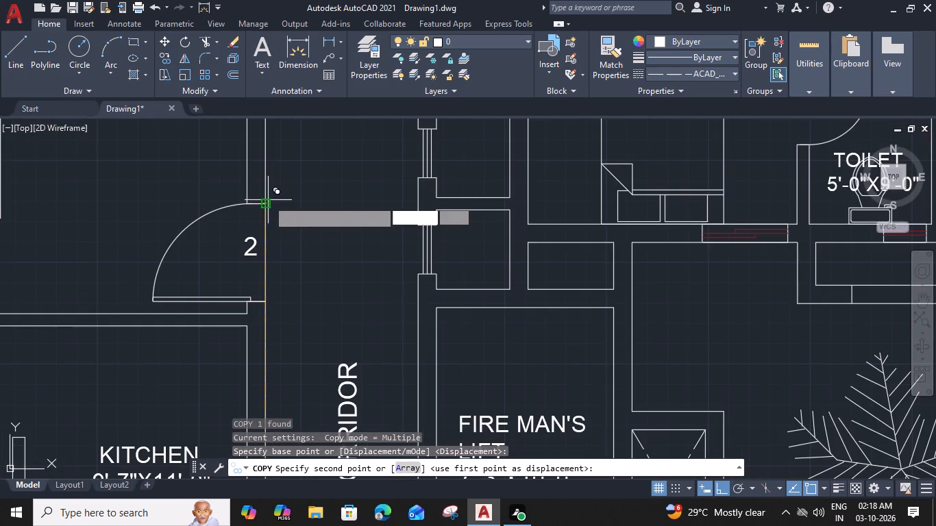
{"action": "scroll", "coordinate": [268, 208], "scroll_direction": "down", "scroll_amount": 3}
{"action": "middle_click_drag", "start_coordinate": [288, 251], "coordinate": [278, 412]}
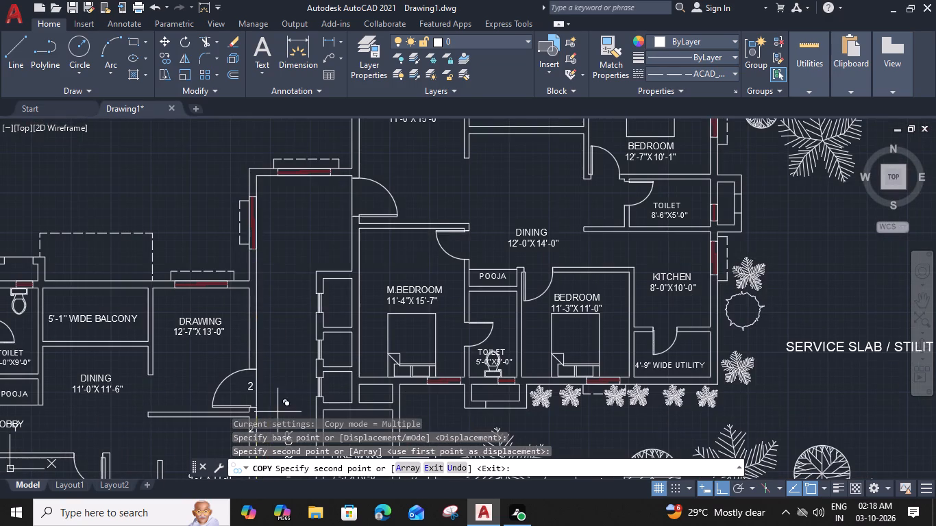
{"action": "scroll", "coordinate": [367, 167], "scroll_direction": "up", "scroll_amount": 2}
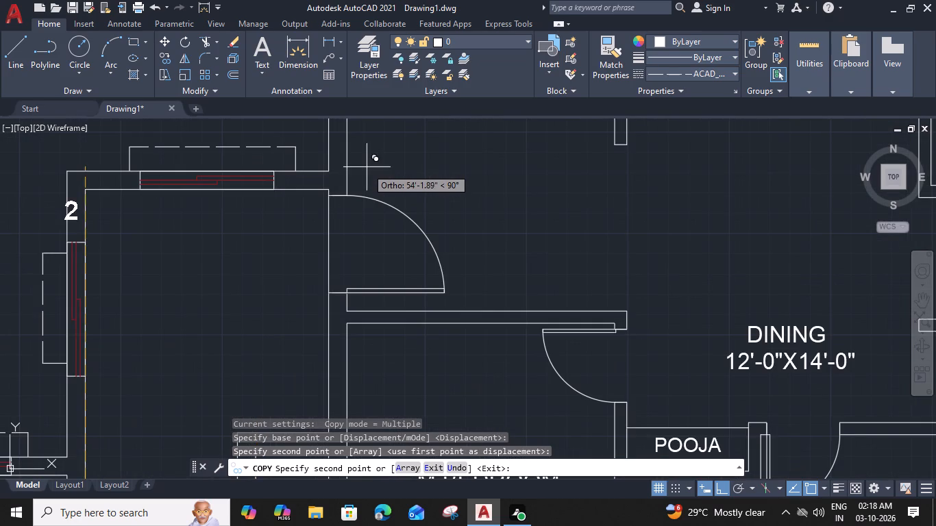
{"action": "left_click", "coordinate": [349, 197]}
{"action": "key", "text": "Escape"}
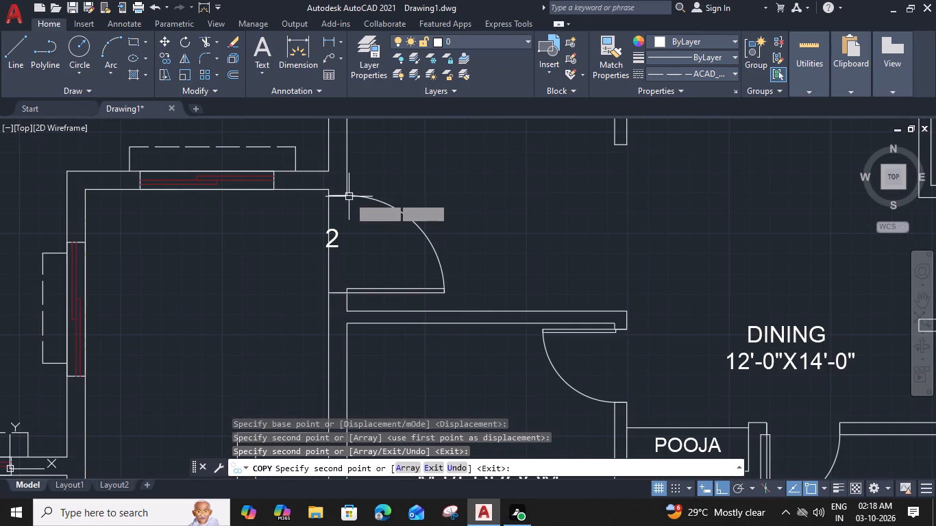
Change the door number at the 12'-7"X13'-0" drawing room entrance to 3.
{"action": "scroll", "coordinate": [298, 257], "scroll_direction": "down", "scroll_amount": 2}
{"action": "middle_click_drag", "start_coordinate": [294, 267], "coordinate": [331, 173]}
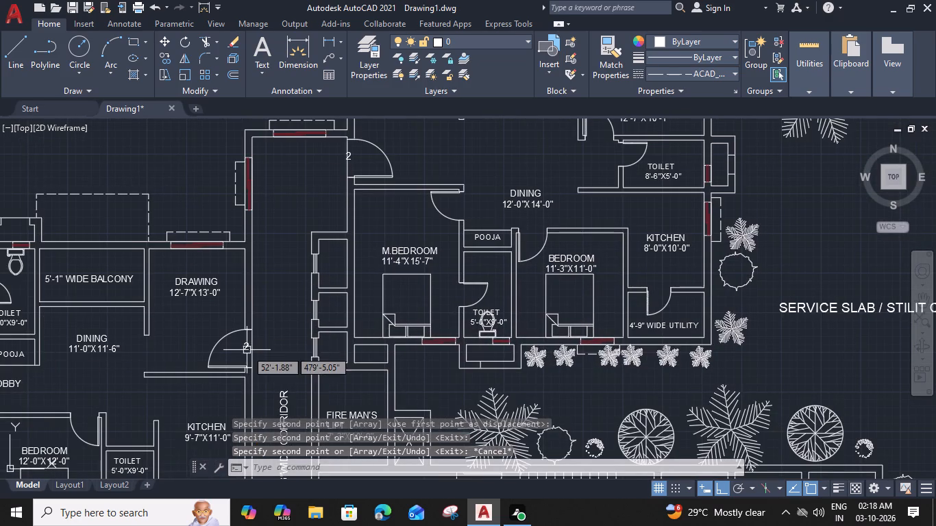
{"action": "scroll", "coordinate": [247, 350], "scroll_direction": "up", "scroll_amount": 2}
{"action": "double_click", "coordinate": [247, 350]}
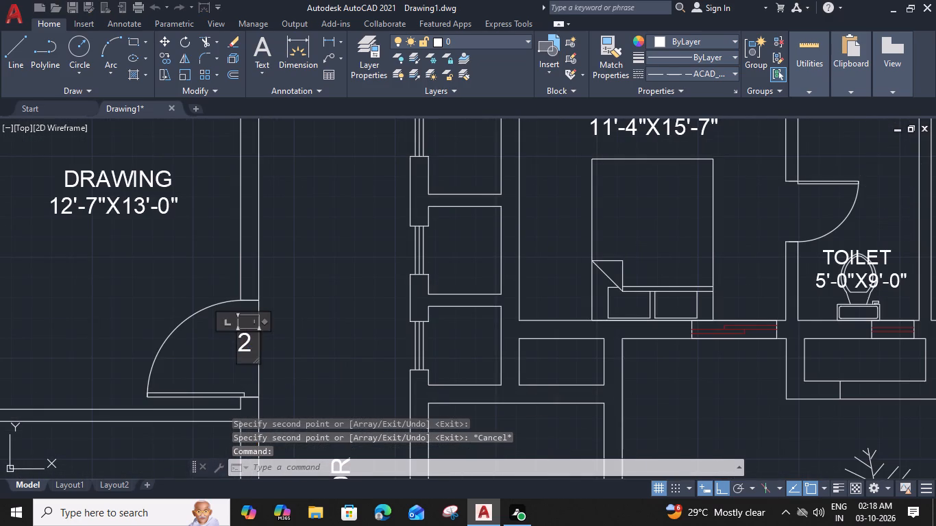
{"action": "left_click_drag", "start_coordinate": [249, 351], "coordinate": [236, 351]}
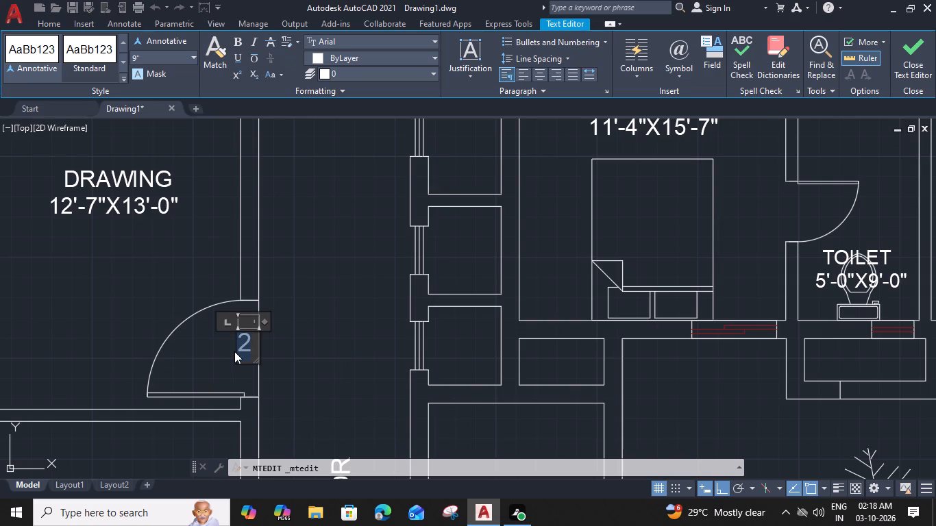
{"action": "key", "text": "3"}
{"action": "left_click", "coordinate": [302, 351]}
{"action": "scroll", "coordinate": [303, 349], "scroll_direction": "down", "scroll_amount": 1}
{"action": "middle_click_drag", "start_coordinate": [299, 329], "coordinate": [284, 339]}
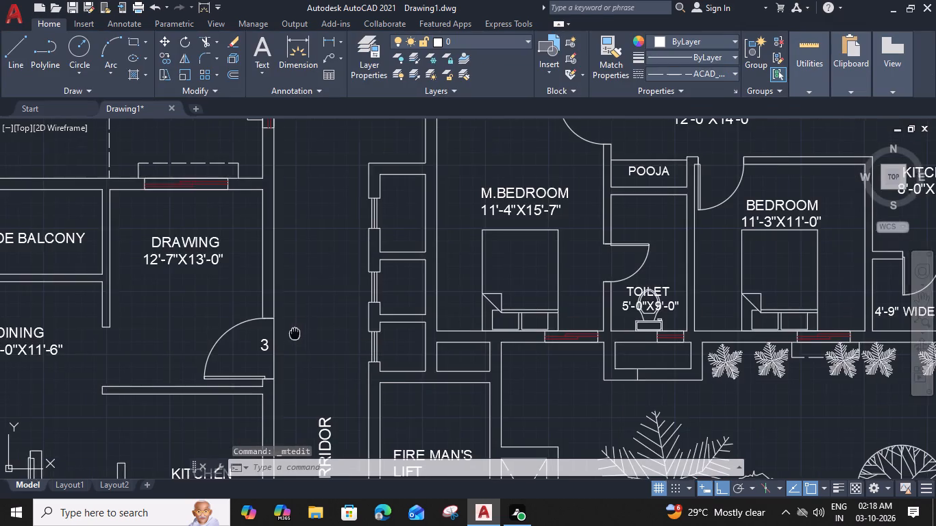
Change the door number at the entrance of the flat with the 12'-0"X14'-0" dining and 11'-4"X15'-7" master bedroom to 4.
{"action": "middle_click_drag", "start_coordinate": [284, 339], "coordinate": [236, 393]}
{"action": "middle_click_drag", "start_coordinate": [272, 275], "coordinate": [227, 380]}
{"action": "scroll", "coordinate": [341, 212], "scroll_direction": "up", "scroll_amount": 3}
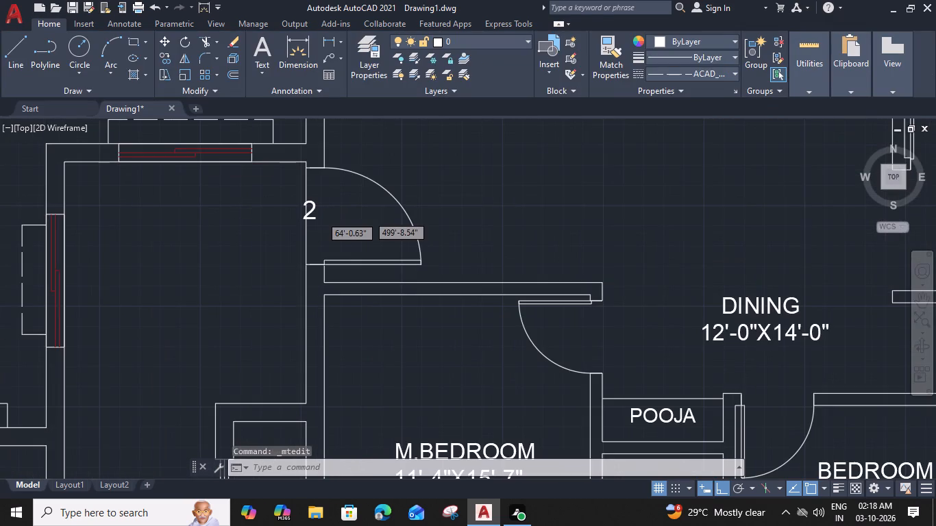
{"action": "double_click", "coordinate": [298, 208]}
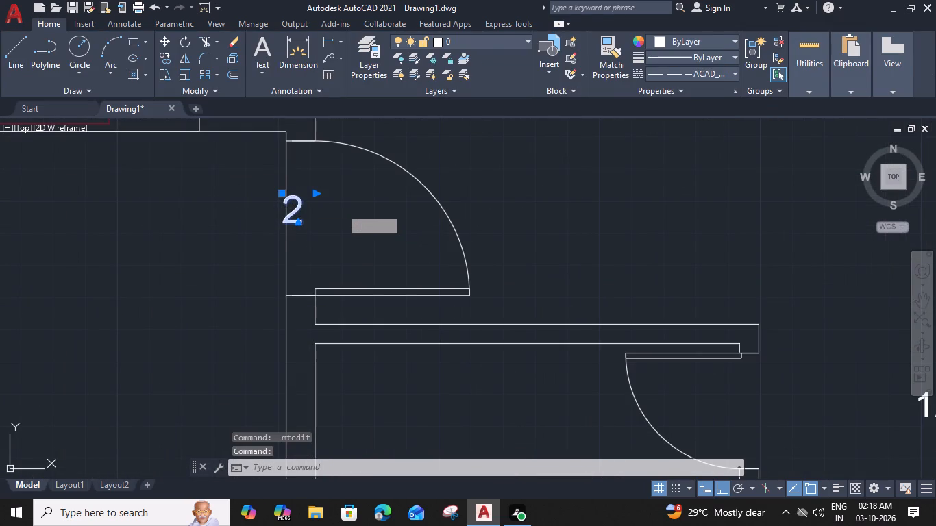
{"action": "left_click_drag", "start_coordinate": [308, 212], "coordinate": [287, 216]}
{"action": "key", "text": "4"}
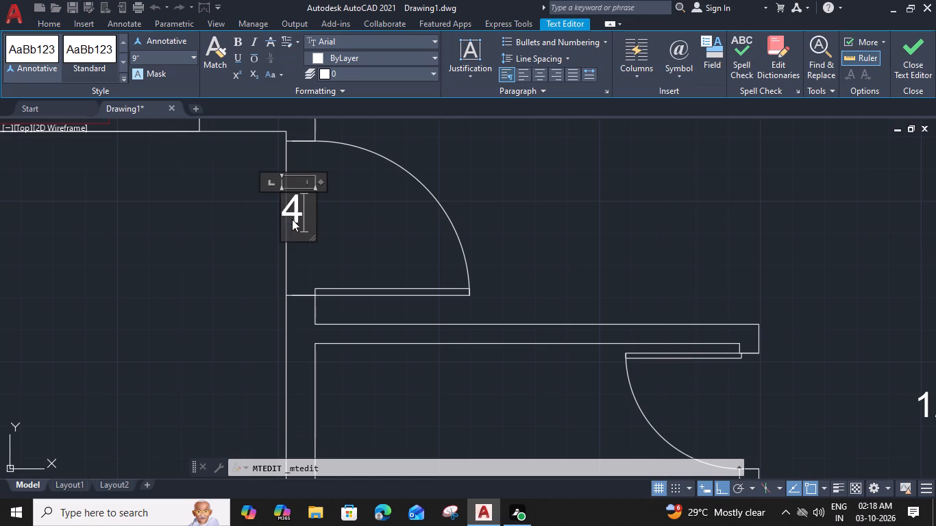
{"action": "left_click", "coordinate": [352, 244]}
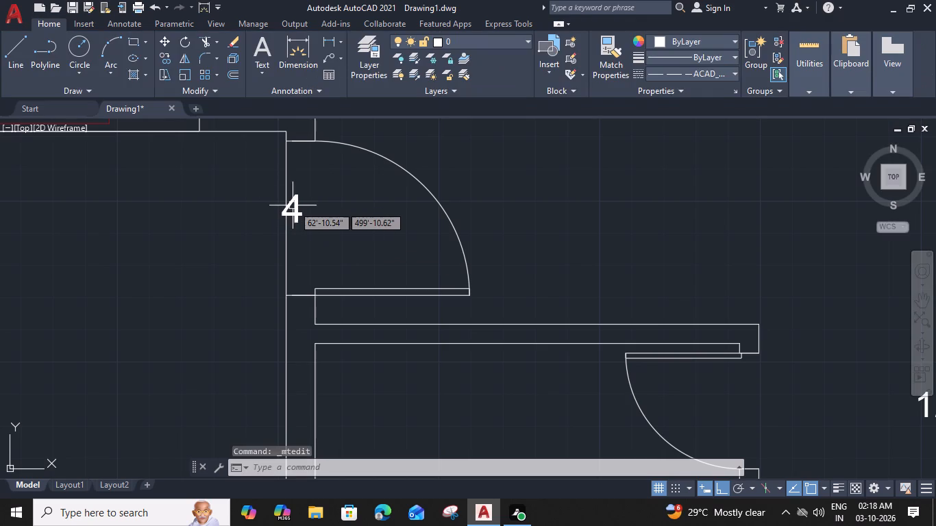
Move the number 4 about 11" horizontally off the wall line and into the door swing.
{"action": "left_click", "coordinate": [295, 206]}
{"action": "type", "text": "M"}
{"action": "key", "text": "space"}
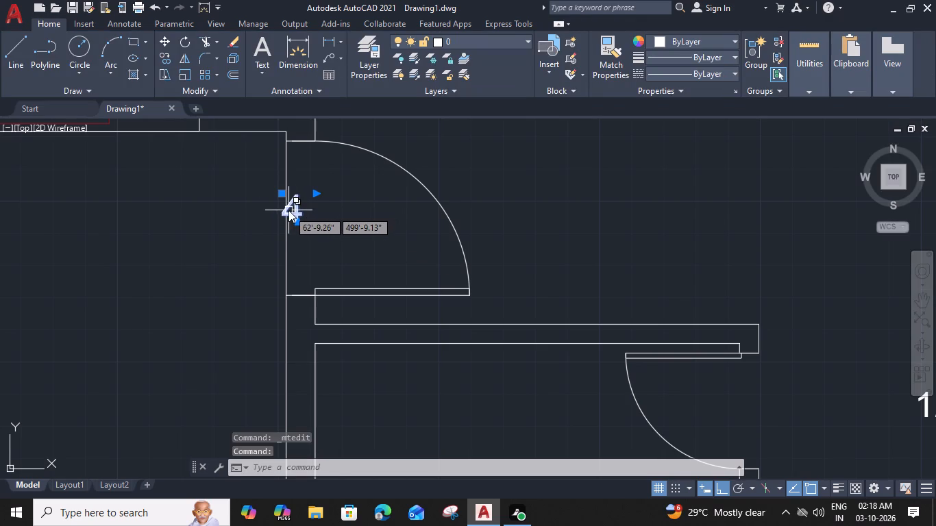
{"action": "left_click", "coordinate": [297, 221]}
{"action": "left_click", "coordinate": [317, 224]}
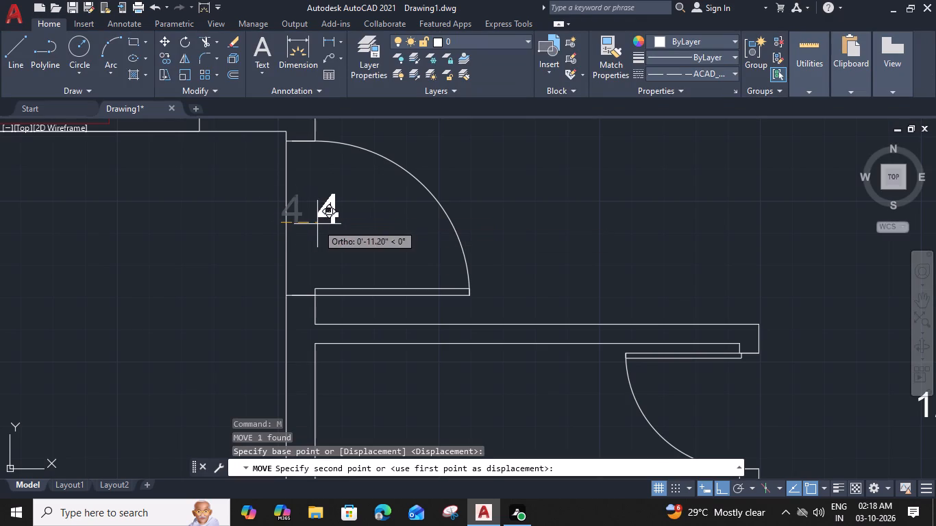
Copy the number 4 to the entrance door of the 11'-7"X11'-0" drawing room, using the door jamb corners as reference points.
{"action": "left_click", "coordinate": [332, 221]}
{"action": "key", "text": "c"}
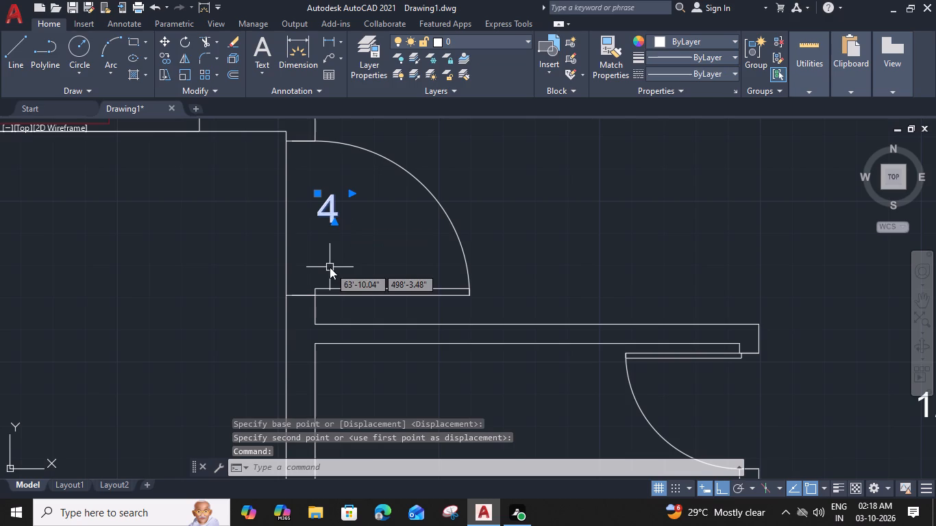
{"action": "type", "text": "O"}
{"action": "key", "text": "space"}
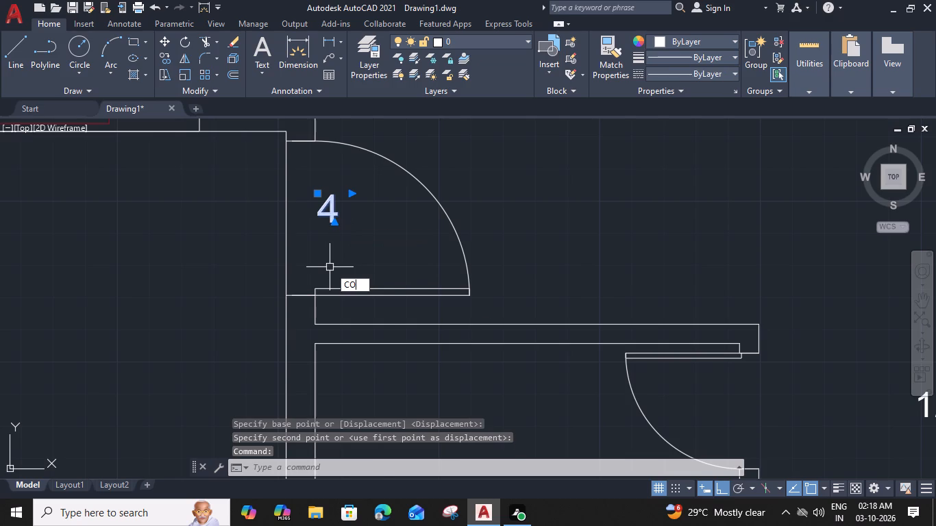
{"action": "left_click", "coordinate": [285, 293]}
{"action": "scroll", "coordinate": [289, 290], "scroll_direction": "down", "scroll_amount": 3}
{"action": "middle_click_drag", "start_coordinate": [369, 287], "coordinate": [103, 318]}
{"action": "scroll", "coordinate": [143, 307], "scroll_direction": "down", "scroll_amount": 2}
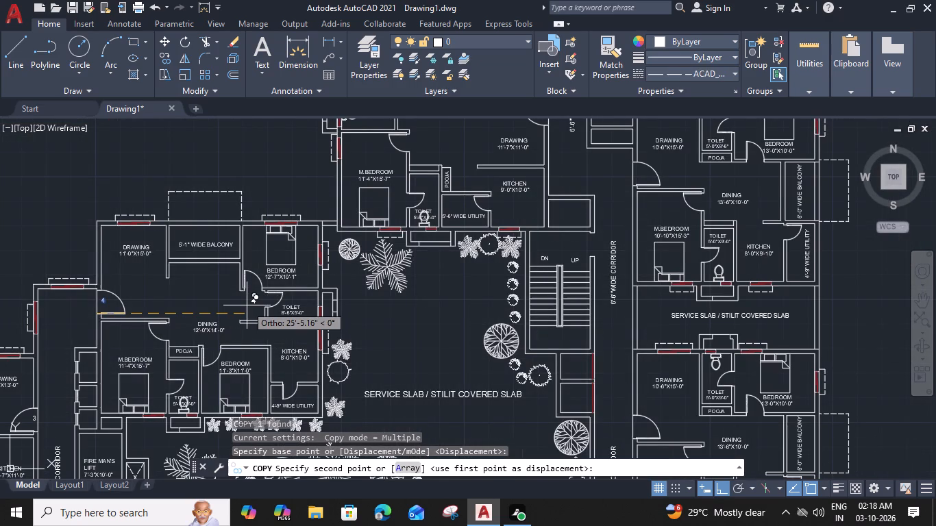
{"action": "middle_click_drag", "start_coordinate": [319, 282], "coordinate": [270, 251]}
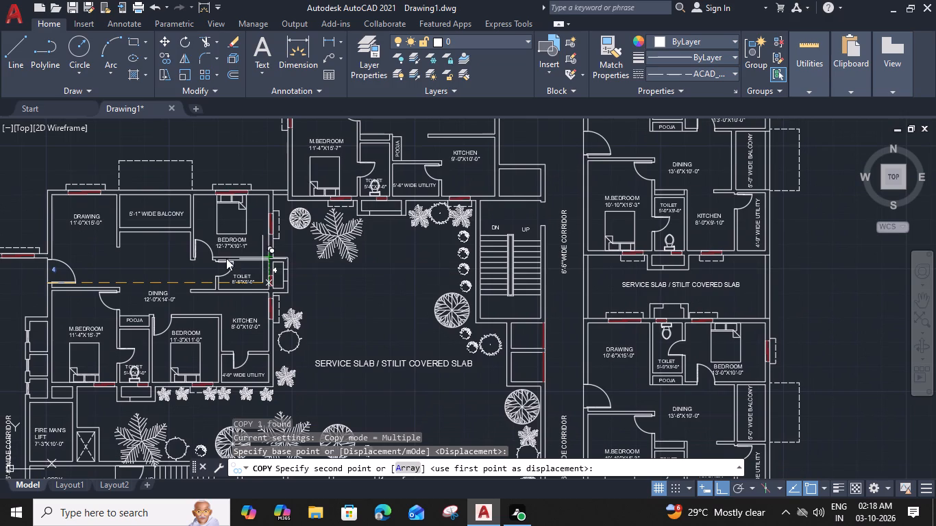
{"action": "middle_click_drag", "start_coordinate": [355, 239], "coordinate": [134, 365]}
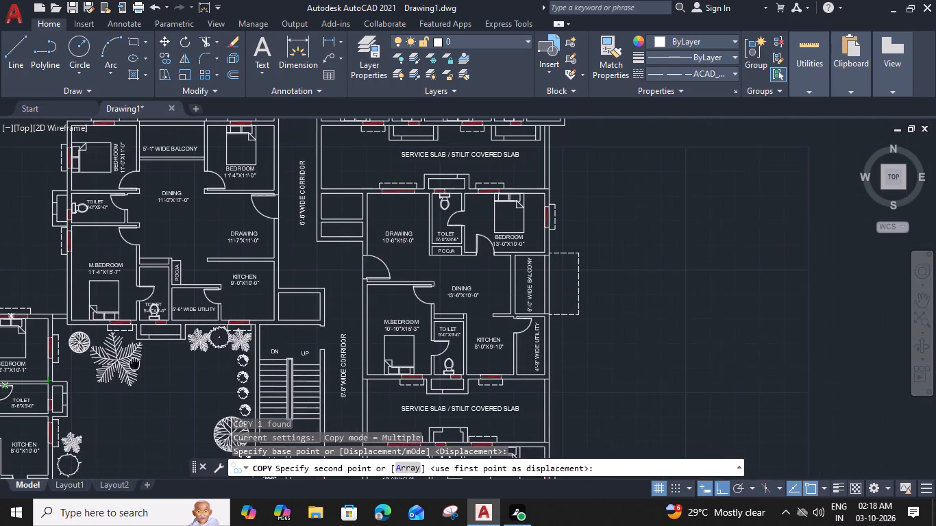
{"action": "middle_click_drag", "start_coordinate": [134, 365], "coordinate": [134, 366]}
{"action": "scroll", "coordinate": [264, 203], "scroll_direction": "up", "scroll_amount": 3}
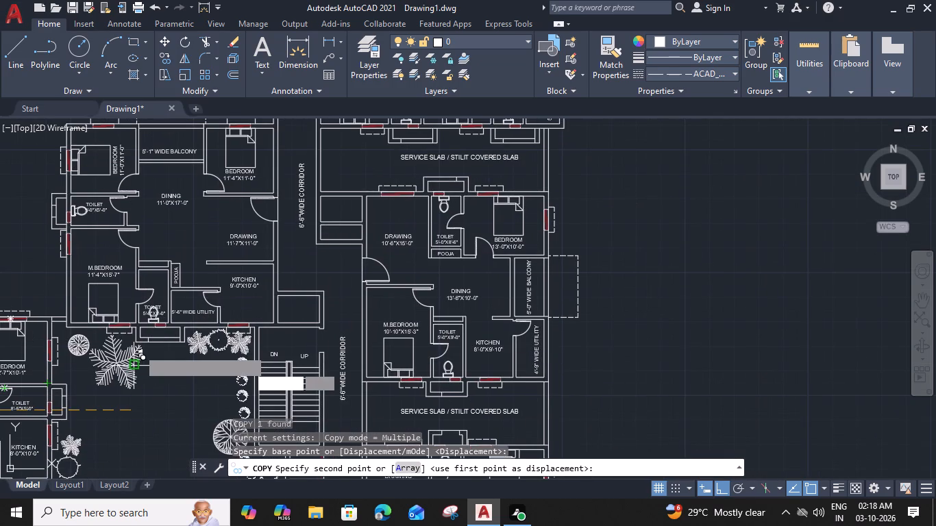
{"action": "left_click", "coordinate": [319, 279]}
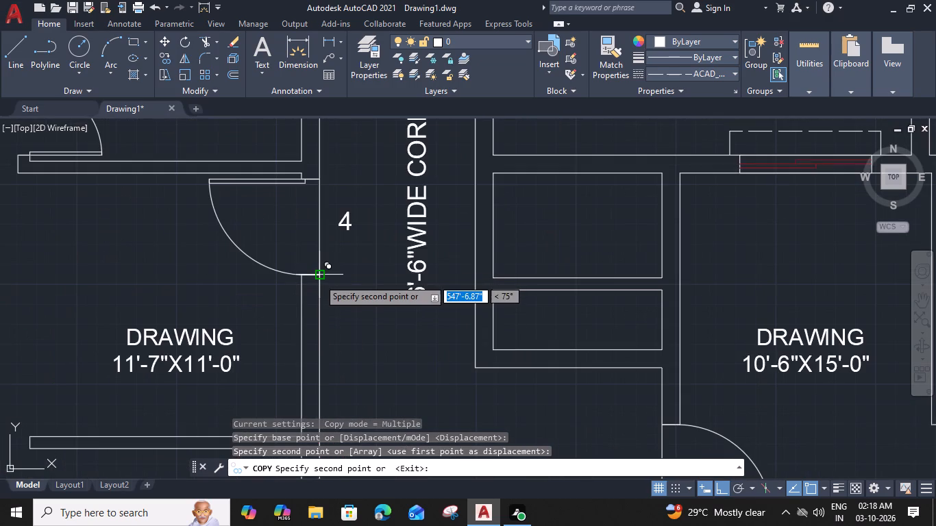
{"action": "key", "text": "Escape"}
Move the copied 4 horizontally out of the corridor into the entrance door opening of the 11'-7"X11'-0" drawing room.
{"action": "left_click", "coordinate": [340, 218]}
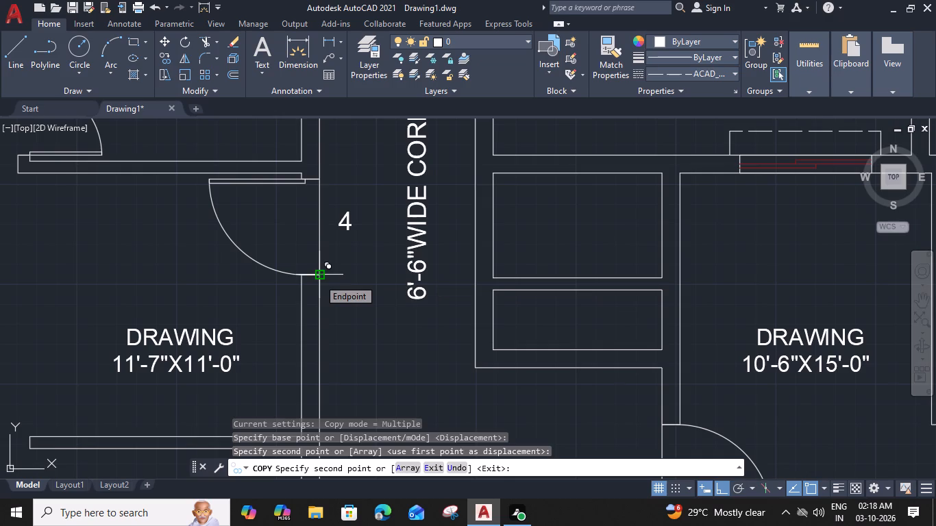
{"action": "type", "text": "M"}
{"action": "key", "text": "space"}
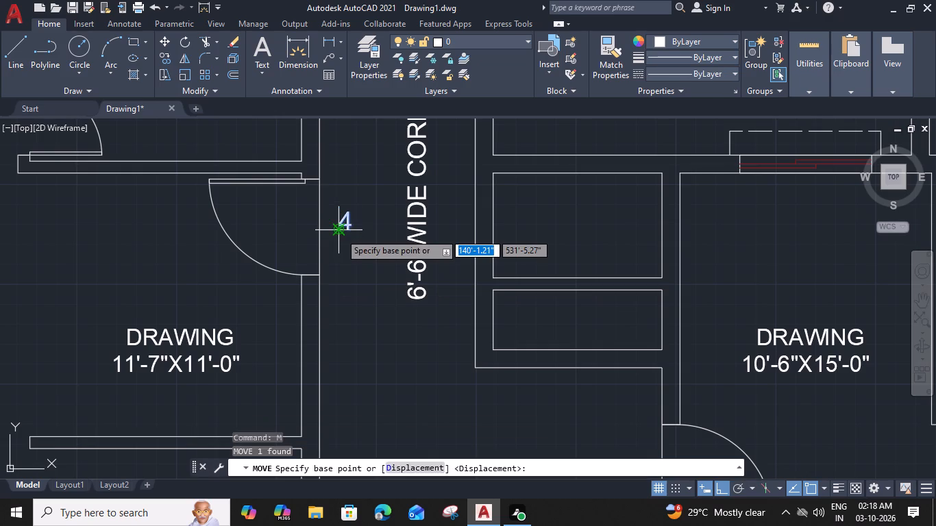
{"action": "left_click", "coordinate": [343, 235]}
{"action": "left_click", "coordinate": [301, 235]}
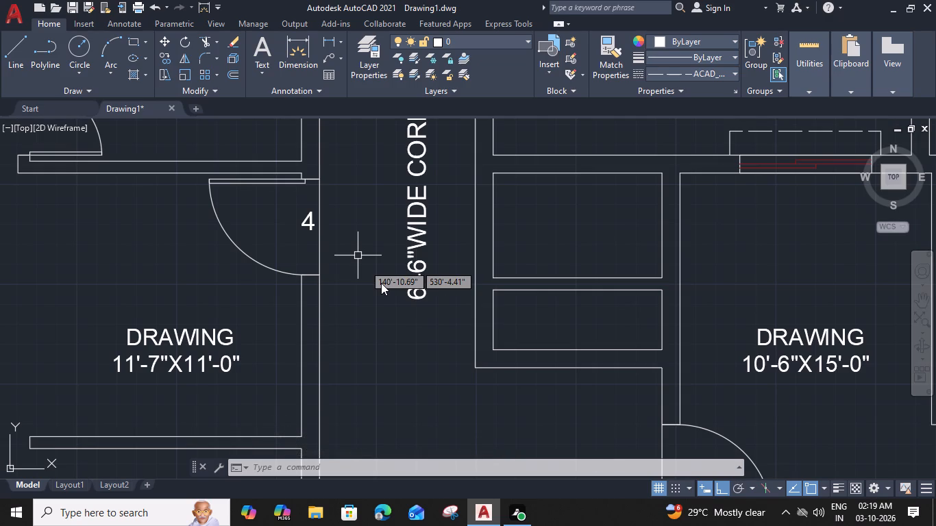
Change the door number at the 11'-7"X11'-0" drawing room entrance to 5.
{"action": "double_click", "coordinate": [310, 223]}
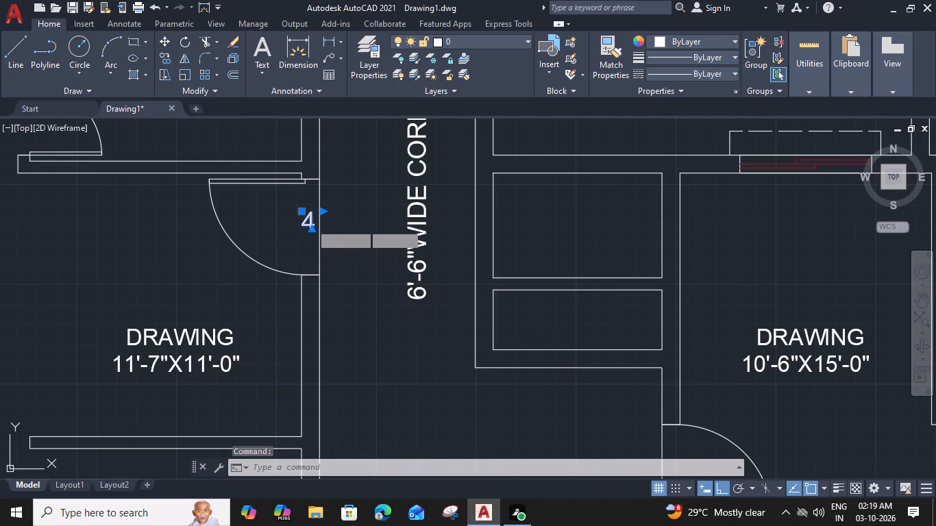
{"action": "scroll", "coordinate": [310, 223], "scroll_direction": "up", "scroll_amount": 2}
{"action": "left_click_drag", "start_coordinate": [310, 223], "coordinate": [297, 223]}
{"action": "key", "text": "5"}
{"action": "left_click", "coordinate": [360, 262]}
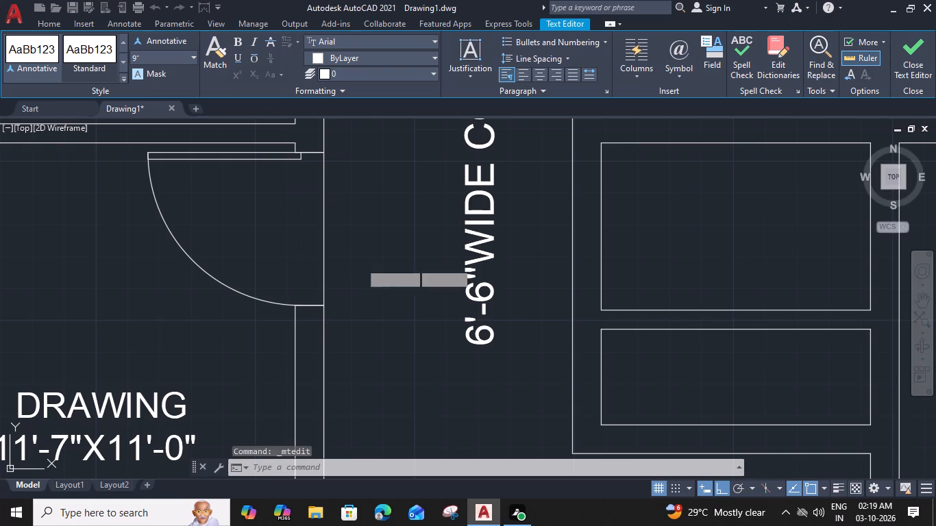
Copy the number 5 from its door jamb corner to the entrance door of the flat with the 16'-7"X14'-1" dining.
{"action": "left_click", "coordinate": [309, 227]}
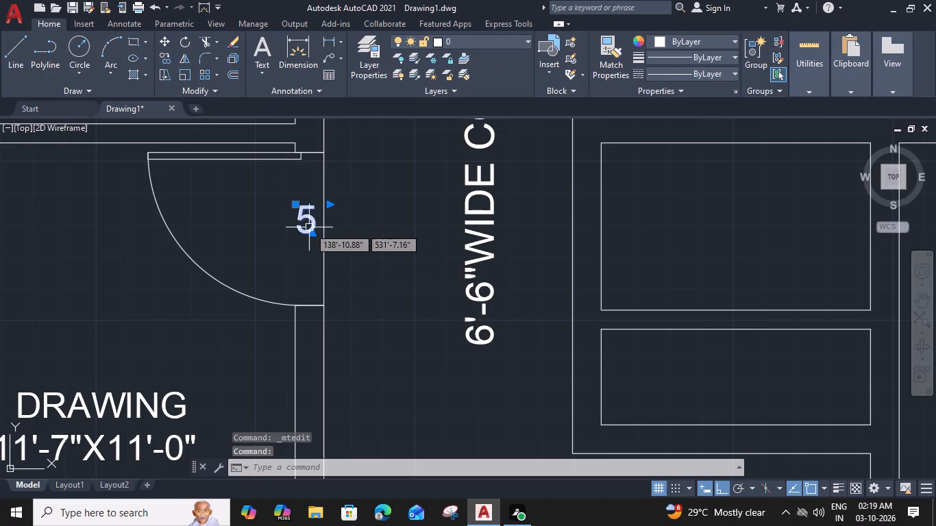
{"action": "type", "text": "CO"}
{"action": "key", "text": "space"}
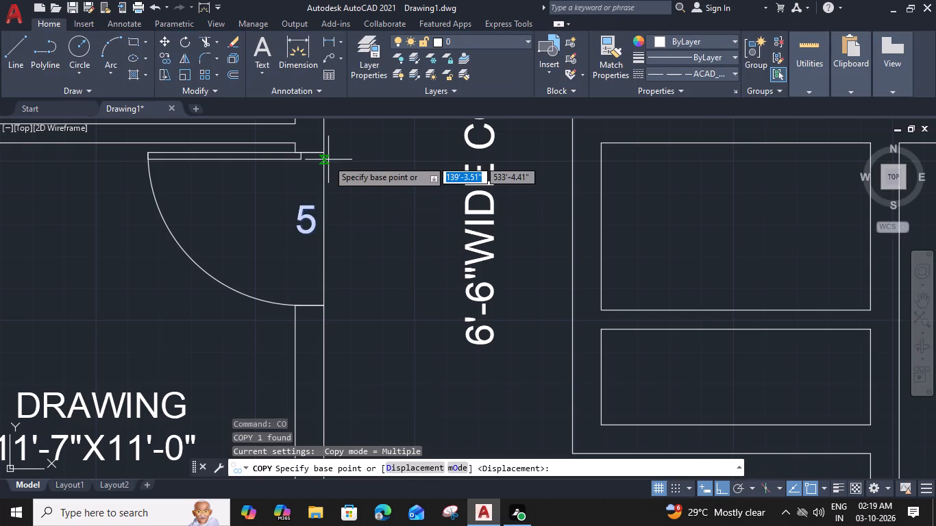
{"action": "left_click", "coordinate": [324, 155]}
{"action": "scroll", "coordinate": [324, 156], "scroll_direction": "down", "scroll_amount": 3}
{"action": "middle_click_drag", "start_coordinate": [334, 175], "coordinate": [342, 347]}
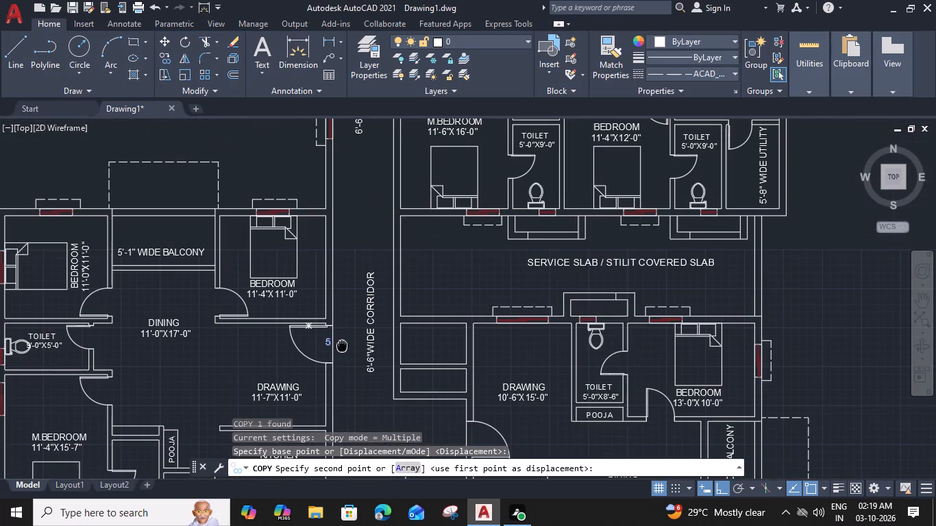
{"action": "middle_click_drag", "start_coordinate": [342, 347], "coordinate": [330, 412]}
{"action": "middle_click_drag", "start_coordinate": [361, 321], "coordinate": [270, 413]}
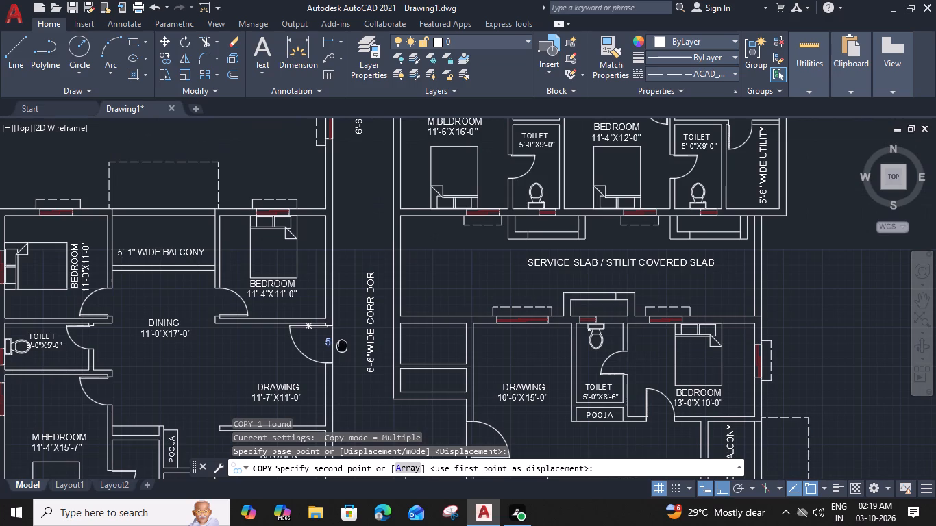
{"action": "scroll", "coordinate": [301, 173], "scroll_direction": "up", "scroll_amount": 2}
{"action": "left_click", "coordinate": [292, 169]}
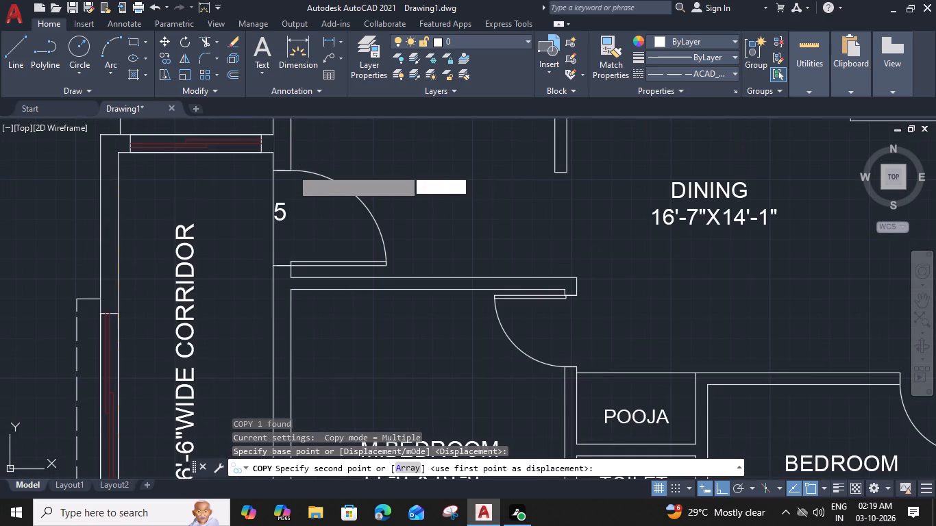
{"action": "key", "text": "Escape"}
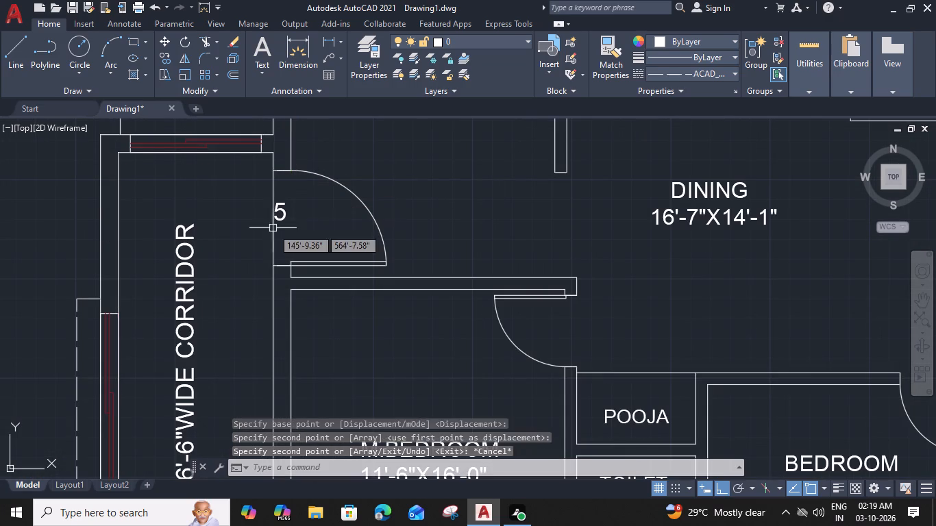
Change the door number at the entrance of the flat with the 16'-7"X14'-1" dining to 6.
{"action": "double_click", "coordinate": [286, 217]}
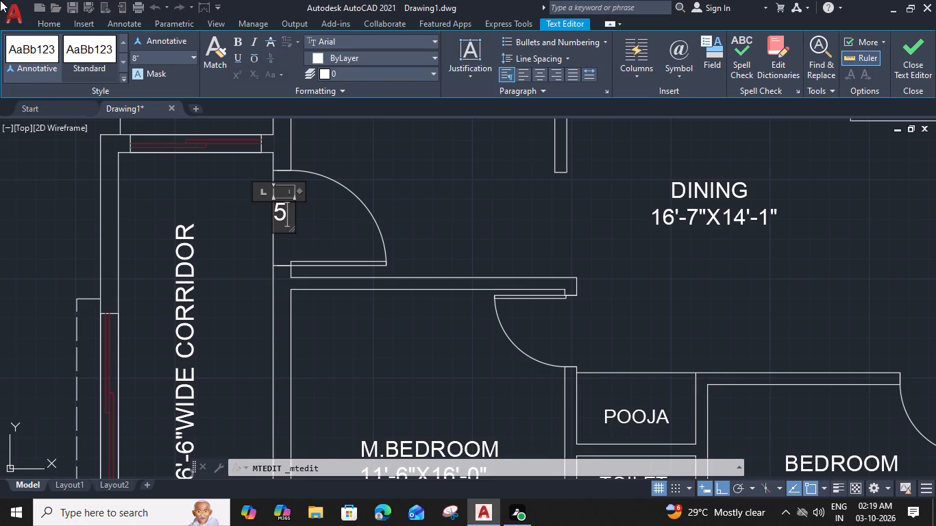
{"action": "left_click_drag", "start_coordinate": [286, 213], "coordinate": [271, 212]}
{"action": "key", "text": "6"}
{"action": "left_click", "coordinate": [347, 210]}
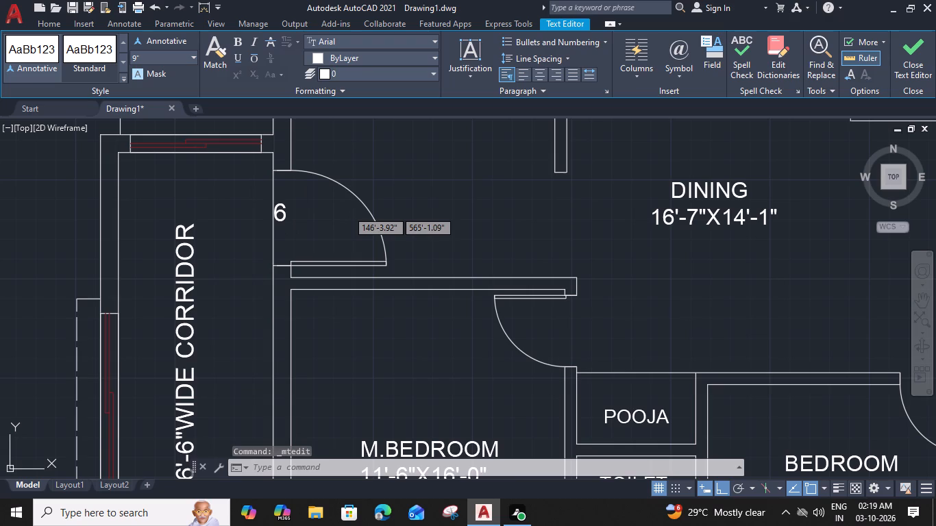
Move the number 6 slightly across, off the wall line and further into the entrance door opening.
{"action": "left_click", "coordinate": [283, 212]}
{"action": "type", "text": "M"}
{"action": "key", "text": "space"}
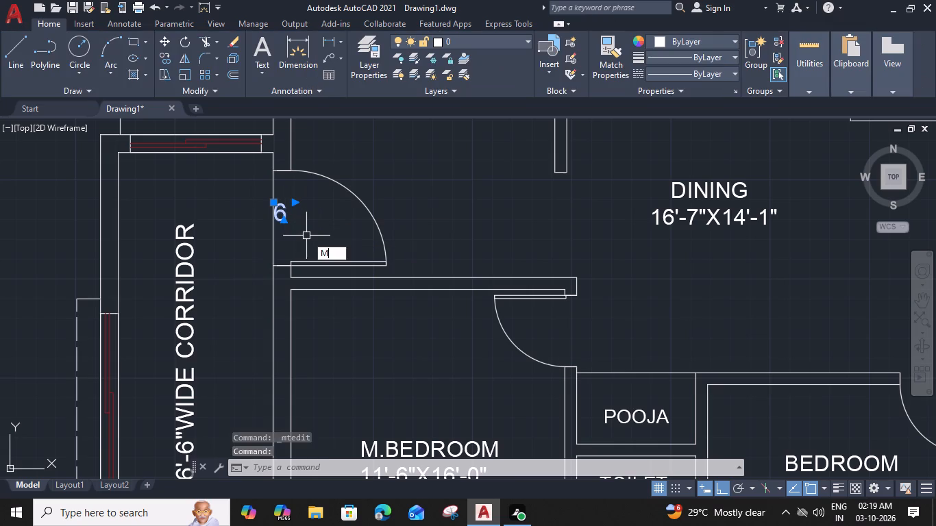
{"action": "left_click", "coordinate": [288, 220]}
{"action": "left_click", "coordinate": [306, 221]}
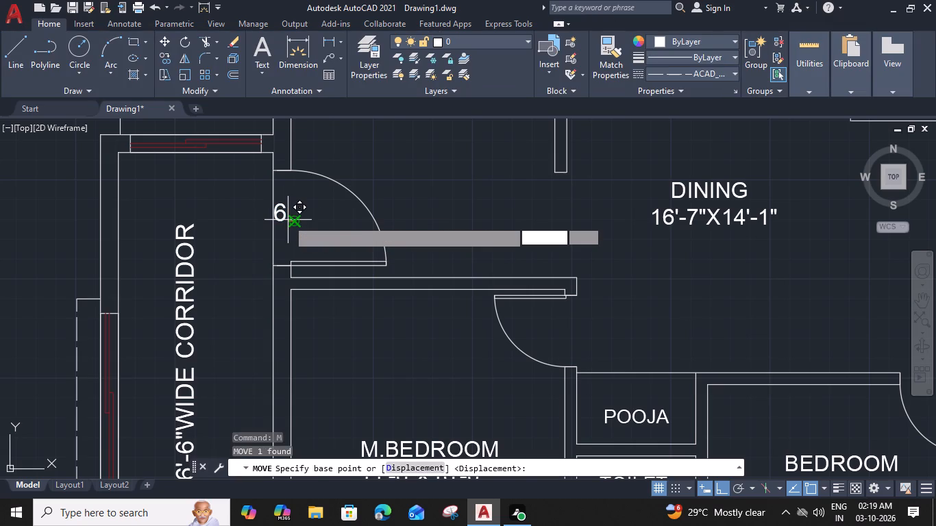
Copy the number 6 from its door jamb corner to the entrance door of the upper 10'-6"X15'-0" drawing room.
{"action": "left_click", "coordinate": [295, 214]}
{"action": "key", "text": "c"}
{"action": "key", "text": "o"}
{"action": "key", "text": "space"}
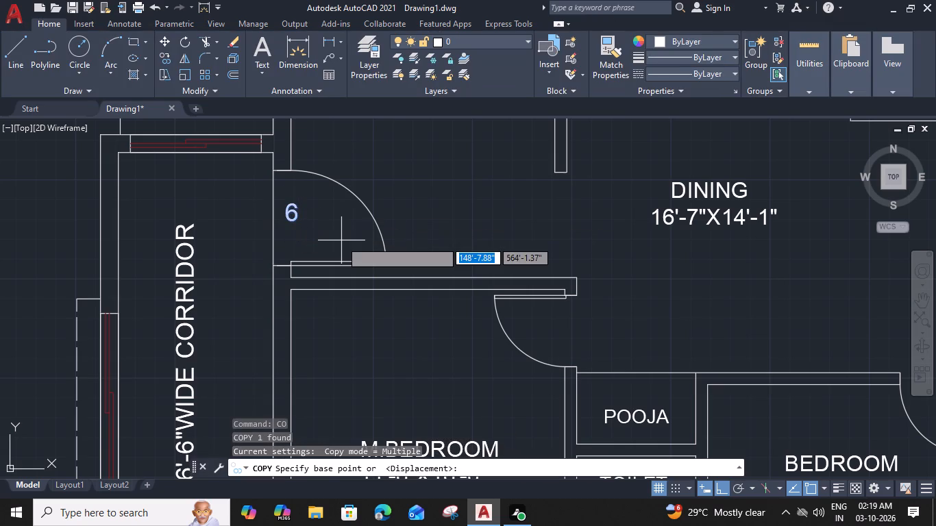
{"action": "left_click", "coordinate": [273, 268]}
{"action": "scroll", "coordinate": [273, 266], "scroll_direction": "down", "scroll_amount": 3}
{"action": "middle_click_drag", "start_coordinate": [285, 281], "coordinate": [323, 135]}
{"action": "scroll", "coordinate": [329, 290], "scroll_direction": "down", "scroll_amount": 2}
{"action": "middle_click_drag", "start_coordinate": [326, 290], "coordinate": [329, 181]}
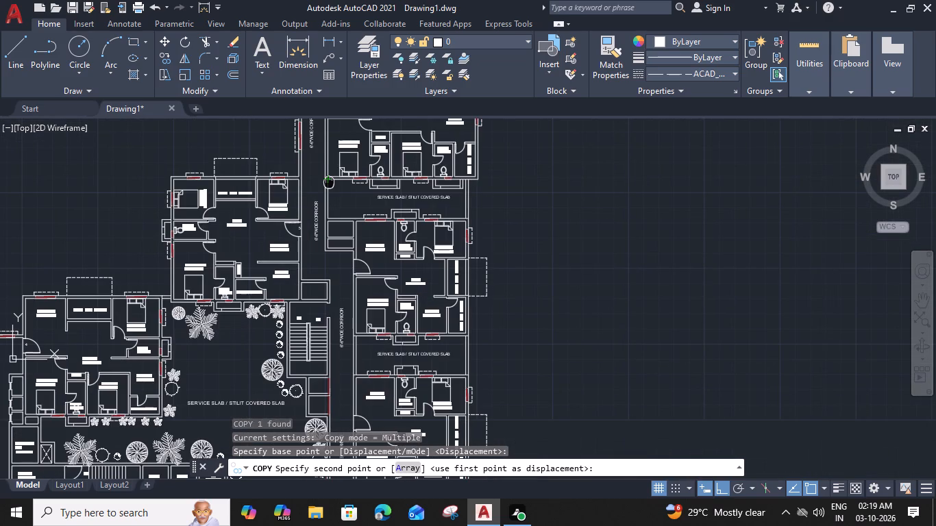
{"action": "scroll", "coordinate": [362, 276], "scroll_direction": "up", "scroll_amount": 4}
{"action": "left_click", "coordinate": [335, 269]}
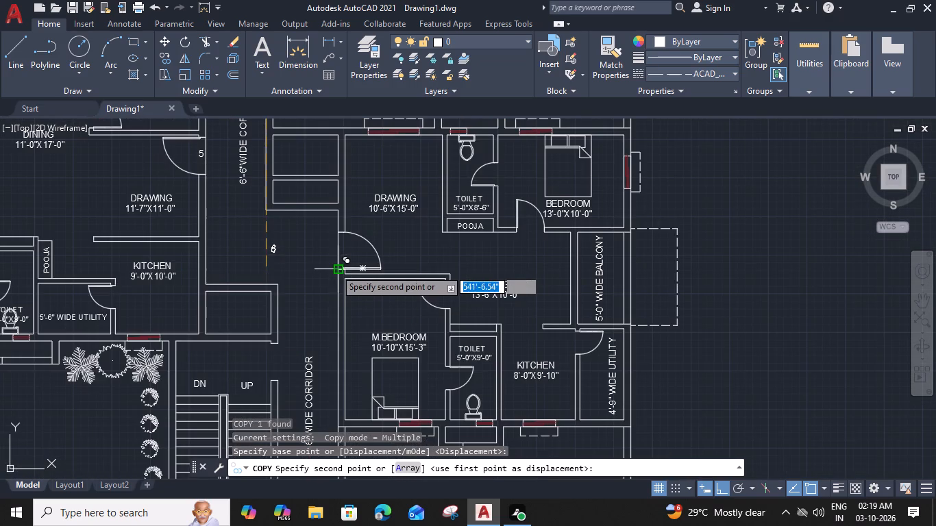
{"action": "scroll", "coordinate": [335, 269], "scroll_direction": "down", "scroll_amount": 2}
{"action": "key", "text": "Escape"}
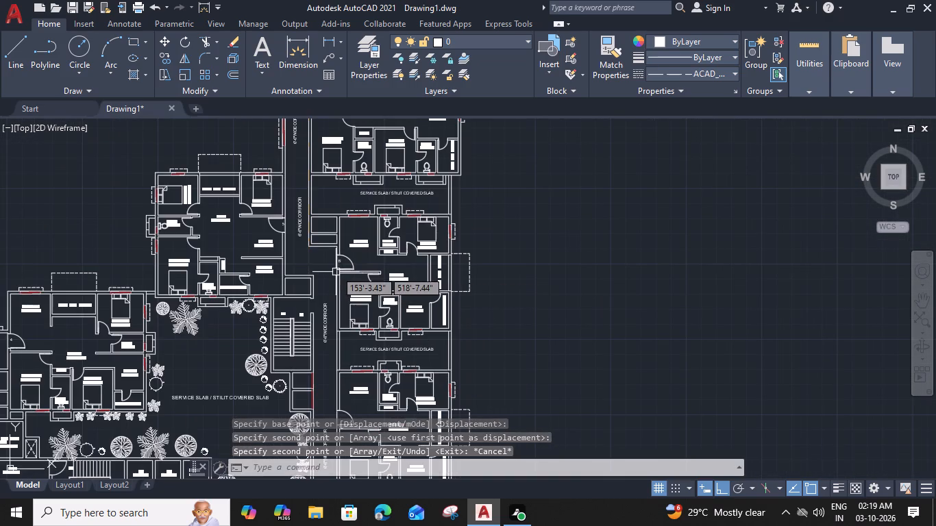
Change the door number at the upper 10'-6"X15'-0" drawing room entrance to 7.
{"action": "scroll", "coordinate": [342, 253], "scroll_direction": "up", "scroll_amount": 2}
{"action": "double_click", "coordinate": [335, 275]}
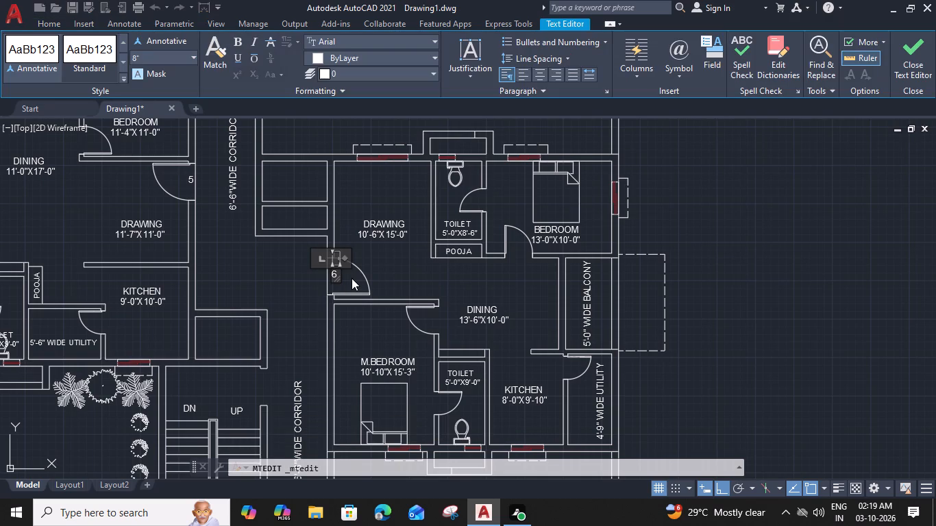
{"action": "left_click_drag", "start_coordinate": [337, 273], "coordinate": [328, 275]}
{"action": "key", "text": "7"}
{"action": "left_click", "coordinate": [315, 291]}
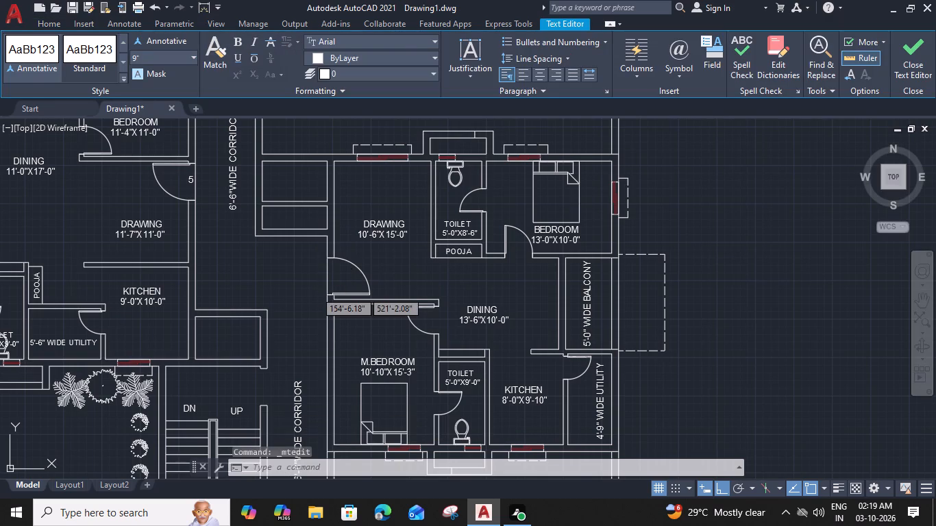
Copy the number 7 from its door jamb corner to the entrance door of the lower 10'-6"X15'-0" drawing room.
{"action": "scroll", "coordinate": [336, 260], "scroll_direction": "up", "scroll_amount": 2}
{"action": "left_click", "coordinate": [332, 292]}
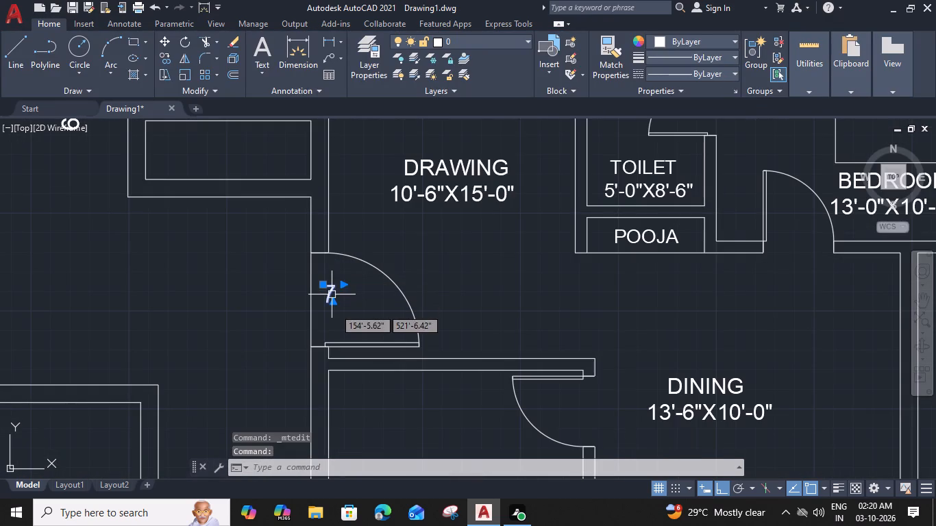
{"action": "type", "text": "CO"}
{"action": "key", "text": "space"}
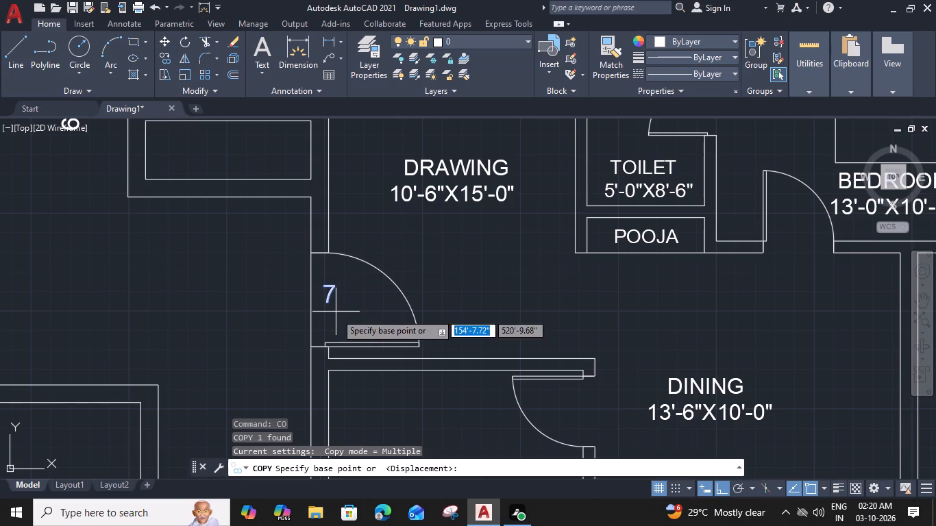
{"action": "left_click", "coordinate": [313, 349]}
{"action": "scroll", "coordinate": [313, 349], "scroll_direction": "down", "scroll_amount": 3}
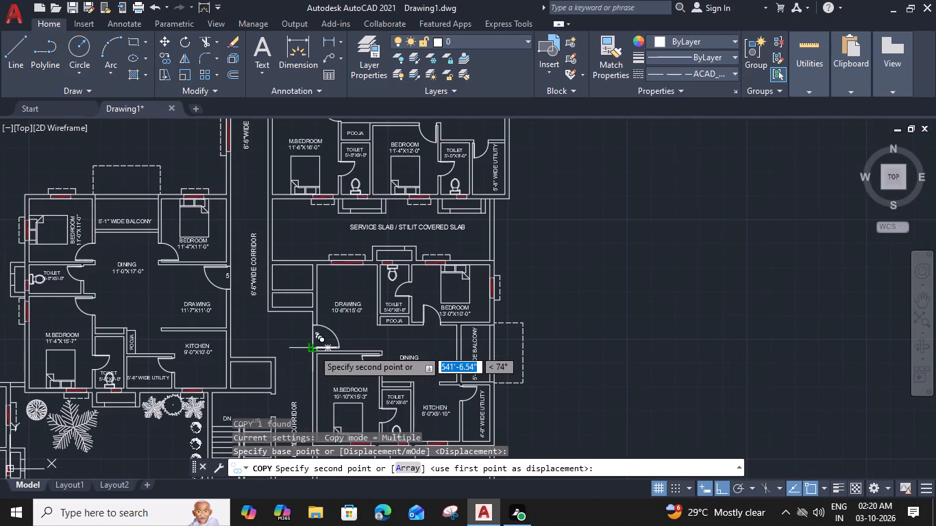
{"action": "middle_click_drag", "start_coordinate": [309, 312], "coordinate": [320, 242]}
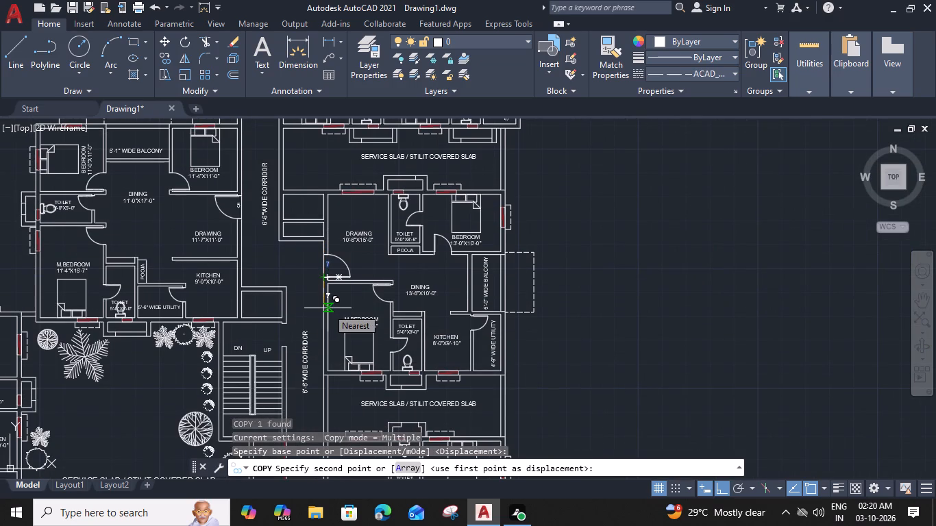
{"action": "middle_click_drag", "start_coordinate": [328, 274], "coordinate": [337, 138]}
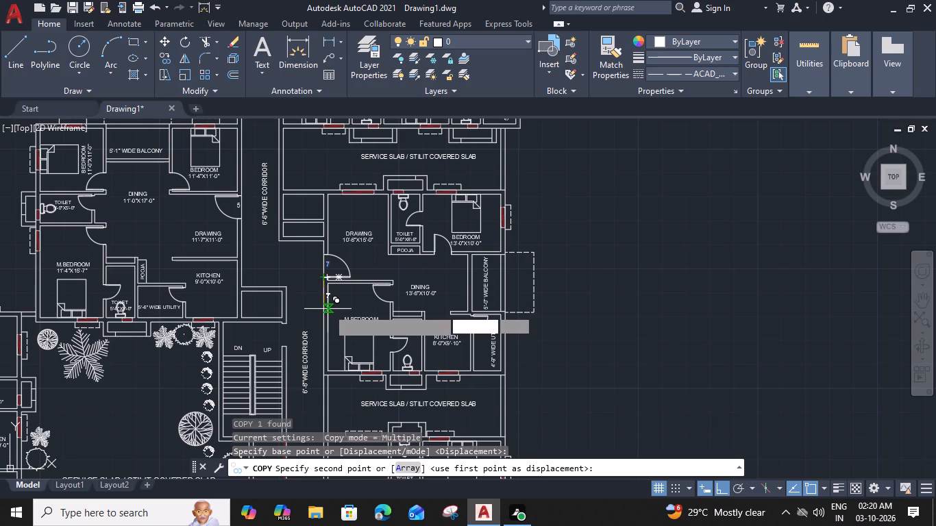
{"action": "scroll", "coordinate": [336, 398], "scroll_direction": "up", "scroll_amount": 3}
{"action": "left_click", "coordinate": [326, 377]}
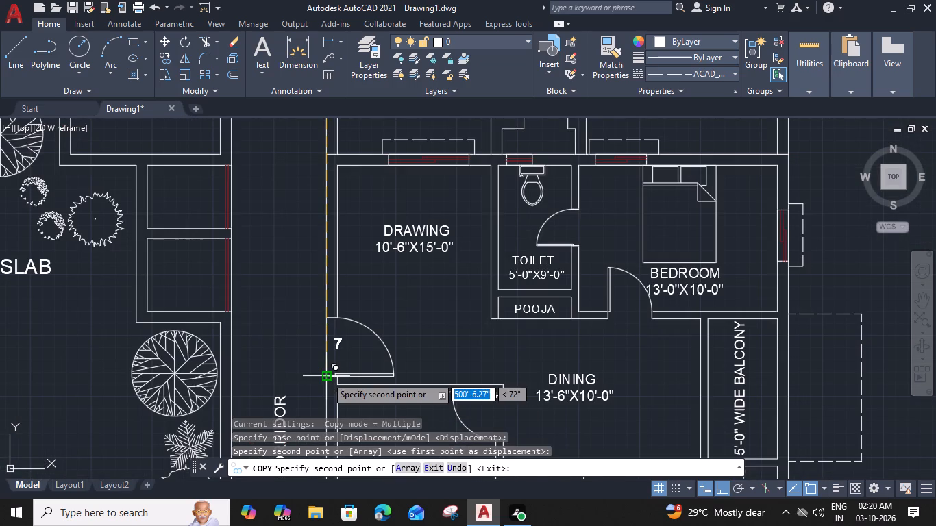
{"action": "key", "text": "Escape"}
Change the door number at the lower 10'-6"X15'-0" drawing room entrance to 8.
{"action": "double_click", "coordinate": [336, 351]}
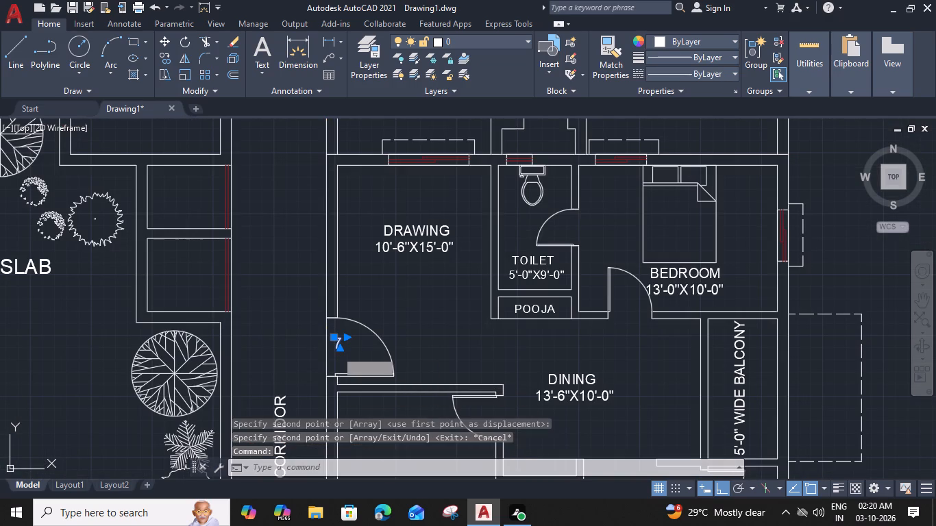
{"action": "scroll", "coordinate": [338, 350], "scroll_direction": "up", "scroll_amount": 2}
{"action": "left_click_drag", "start_coordinate": [343, 345], "coordinate": [329, 340]}
{"action": "key", "text": "8"}
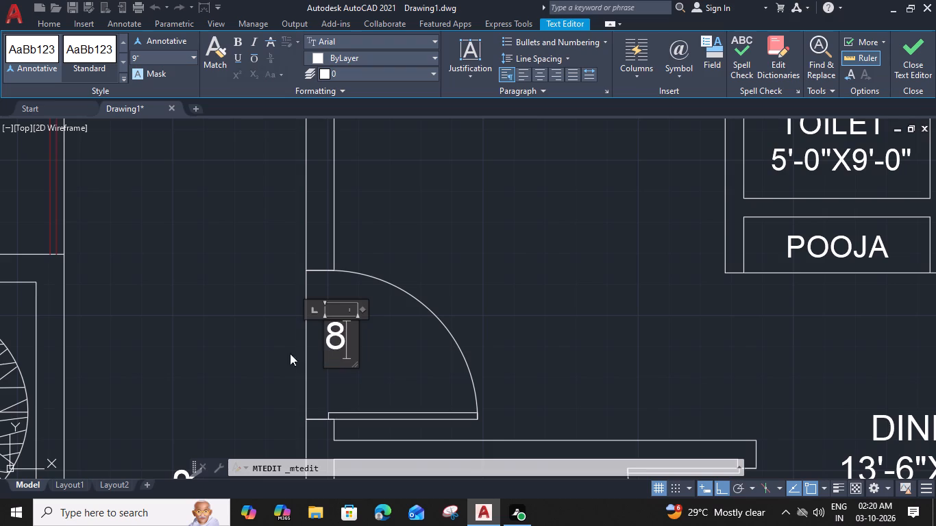
{"action": "left_click", "coordinate": [283, 355]}
Copy the number 8 from its door jamb corner to the entrance door of the 11'-1"X16'-9" drawing room.
{"action": "scroll", "coordinate": [283, 355], "scroll_direction": "down", "scroll_amount": 3}
{"action": "left_click", "coordinate": [308, 345]}
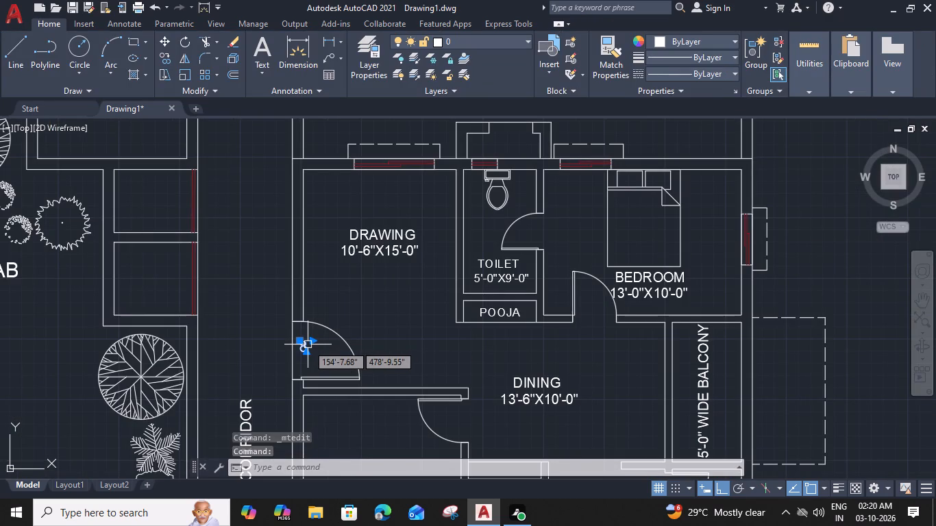
{"action": "type", "text": "CO"}
{"action": "key", "text": "space"}
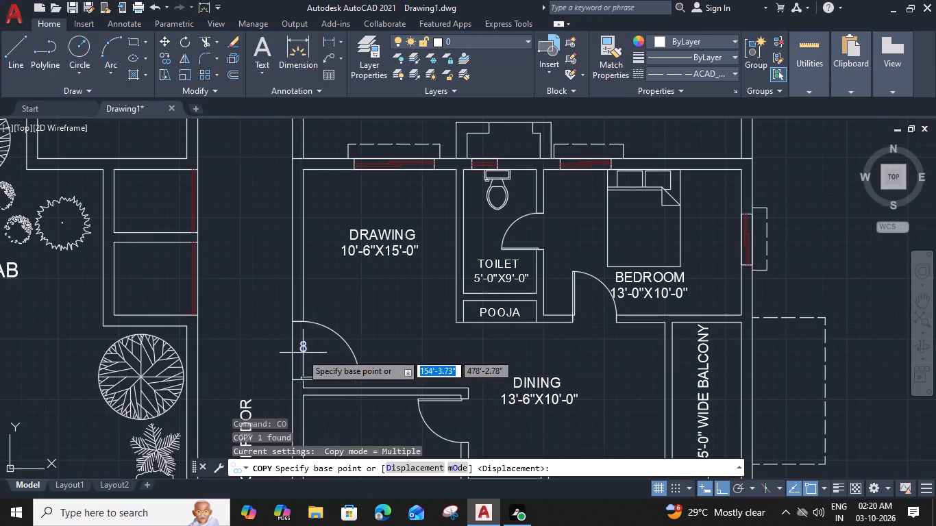
{"action": "left_click", "coordinate": [292, 376]}
{"action": "scroll", "coordinate": [292, 376], "scroll_direction": "down", "scroll_amount": 3}
{"action": "middle_click_drag", "start_coordinate": [292, 380], "coordinate": [299, 352]}
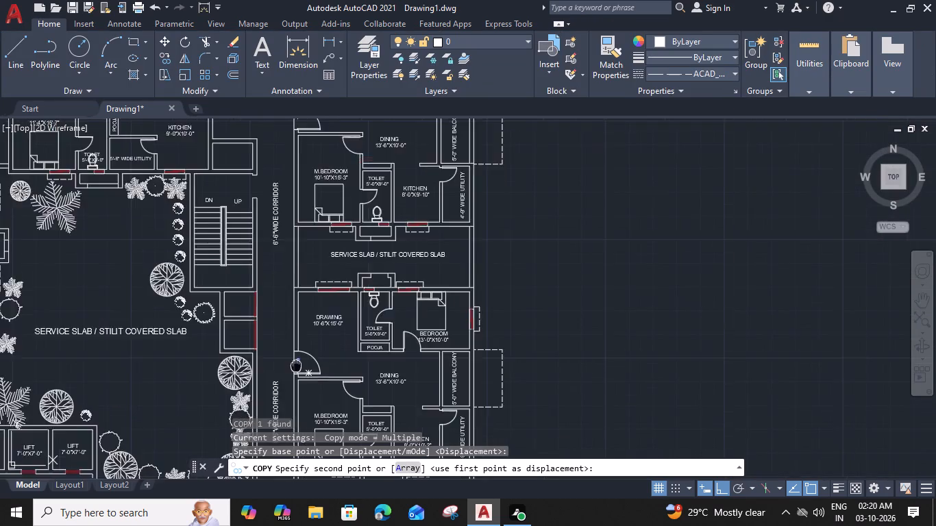
{"action": "middle_click_drag", "start_coordinate": [299, 352], "coordinate": [340, 227]}
{"action": "scroll", "coordinate": [317, 414], "scroll_direction": "up", "scroll_amount": 3}
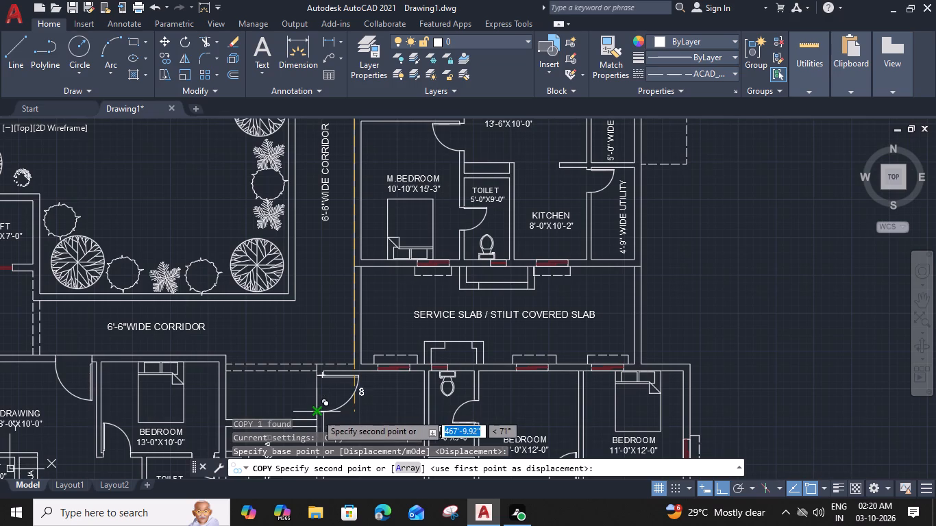
{"action": "left_click", "coordinate": [317, 414]}
{"action": "key", "text": "Escape"}
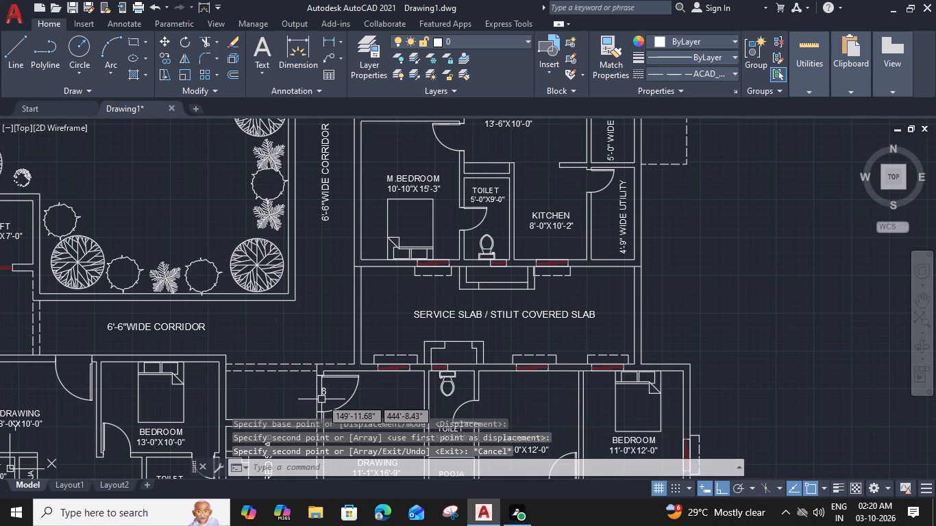
Change the door number at the 11'-1"X16'-9" drawing room entrance to 9.
{"action": "double_click", "coordinate": [326, 392]}
{"action": "scroll", "coordinate": [326, 392], "scroll_direction": "up", "scroll_amount": 3}
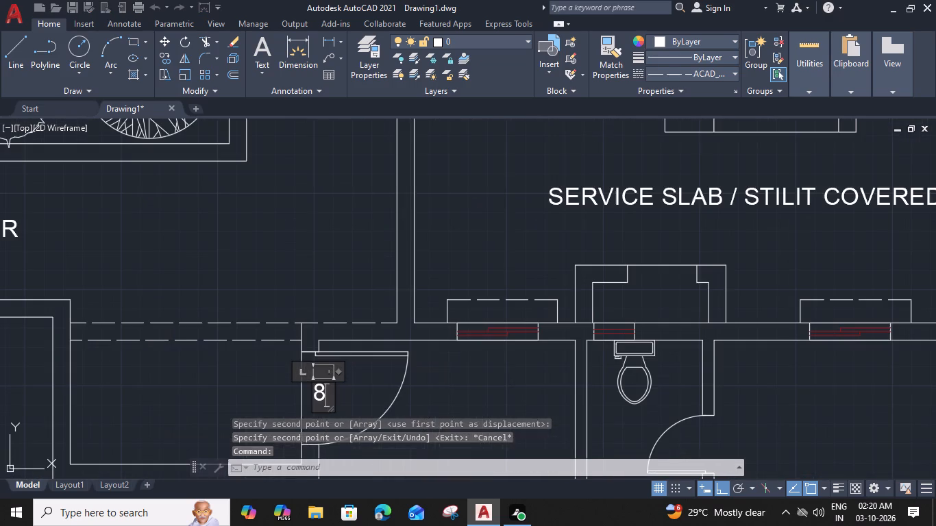
{"action": "left_click_drag", "start_coordinate": [326, 392], "coordinate": [313, 390]}
{"action": "key", "text": "9"}
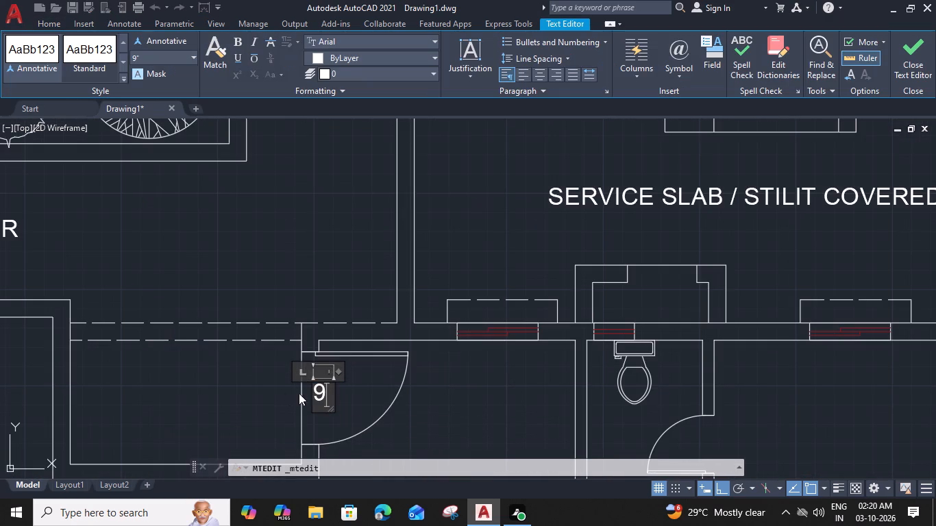
{"action": "left_click", "coordinate": [272, 393]}
Copy the number 9 from its door jamb corner to the nearer 18'-0"X10'-0" drawing room's entrance door, beside the lobby.
{"action": "left_click", "coordinate": [321, 398]}
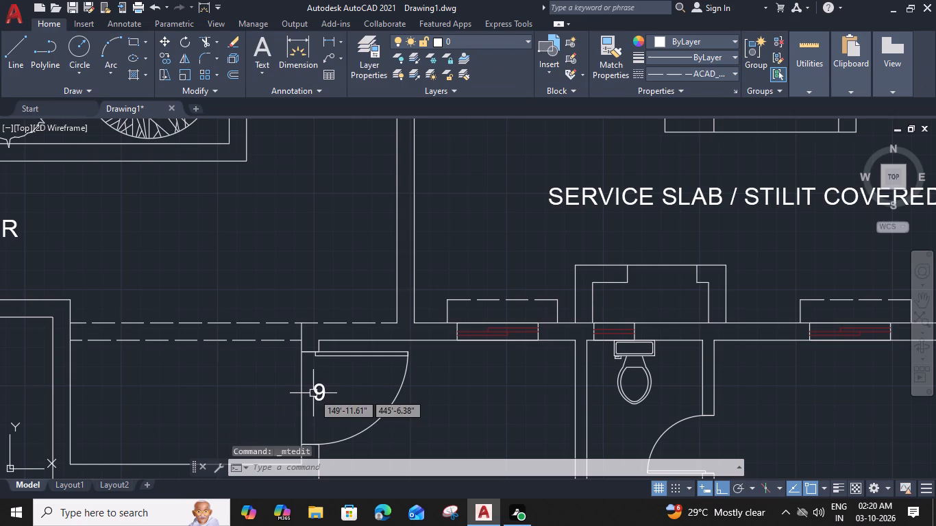
{"action": "key", "text": "c"}
{"action": "type", "text": "O"}
{"action": "key", "text": "space"}
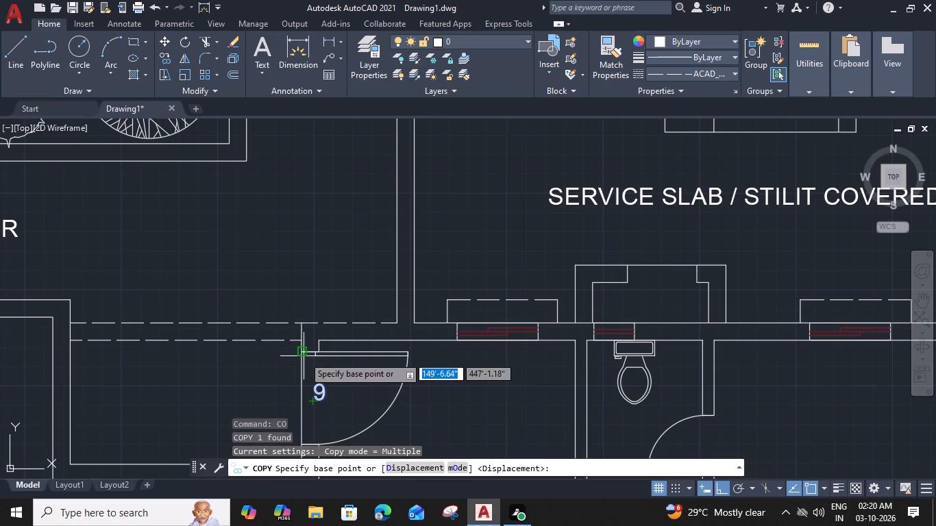
{"action": "left_click", "coordinate": [304, 356]}
{"action": "scroll", "coordinate": [295, 359], "scroll_direction": "down", "scroll_amount": 1}
{"action": "middle_click_drag", "start_coordinate": [200, 360], "coordinate": [409, 360]}
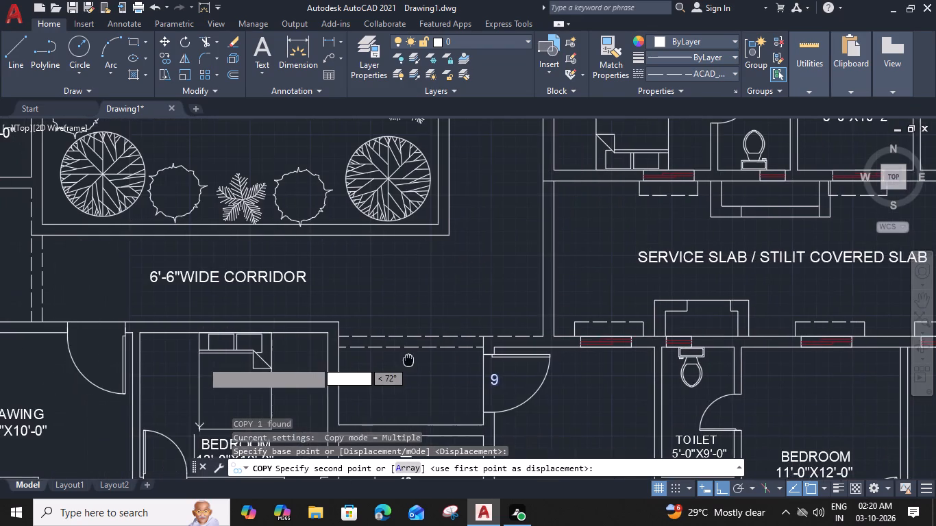
{"action": "scroll", "coordinate": [312, 355], "scroll_direction": "down", "scroll_amount": 1}
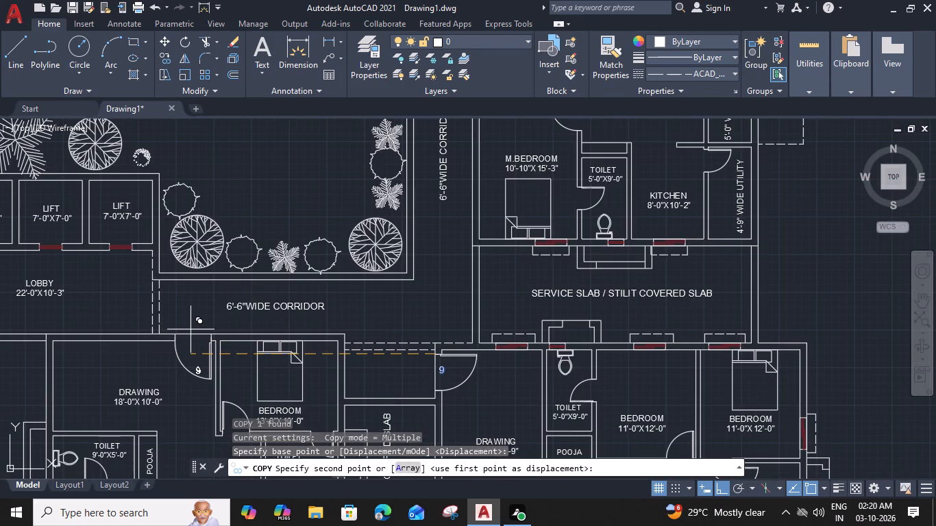
{"action": "left_click", "coordinate": [204, 340]}
{"action": "key", "text": "Escape"}
Move the copied 9 off the wall into the middle of the 18'-0"X10'-0" drawing room's door opening, close to the corridor wall.
{"action": "scroll", "coordinate": [209, 348], "scroll_direction": "up", "scroll_amount": 3}
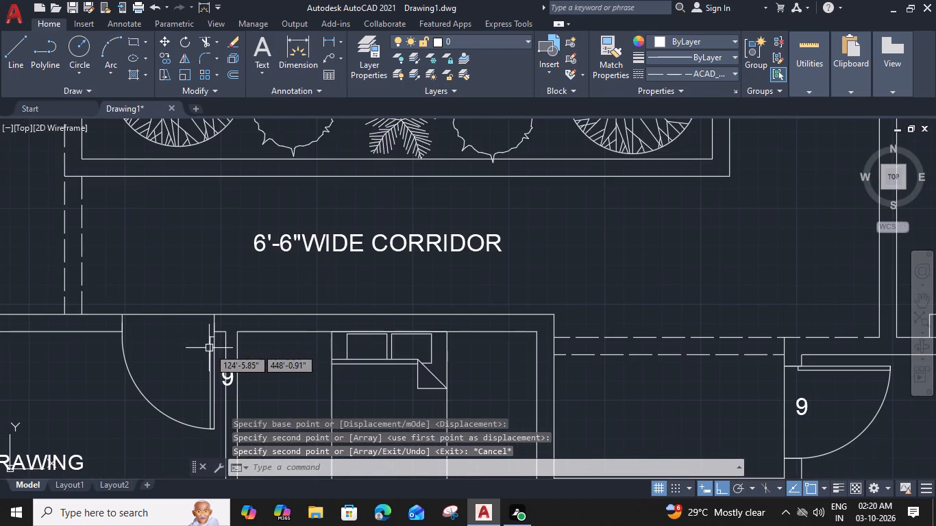
{"action": "left_click", "coordinate": [227, 371]}
{"action": "type", "text": "M"}
{"action": "key", "text": "space"}
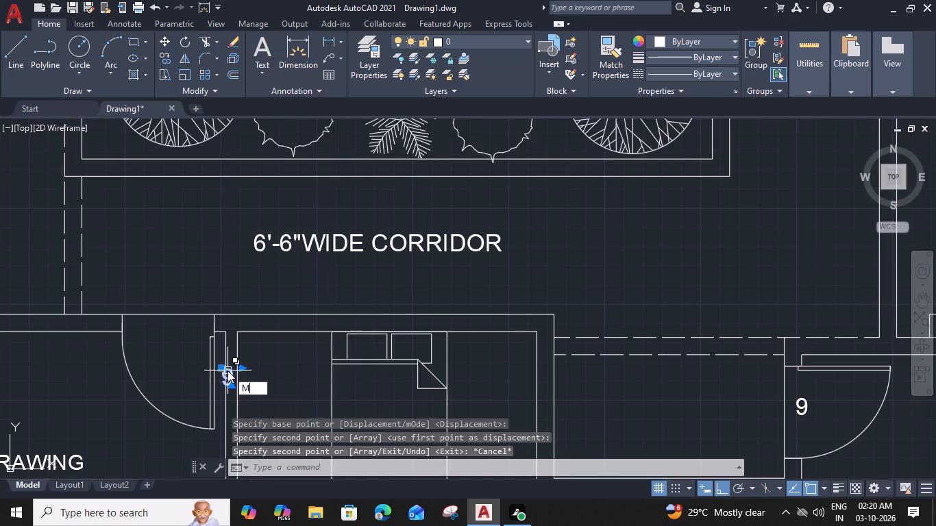
{"action": "key", "text": "space"}
{"action": "left_click", "coordinate": [227, 371]}
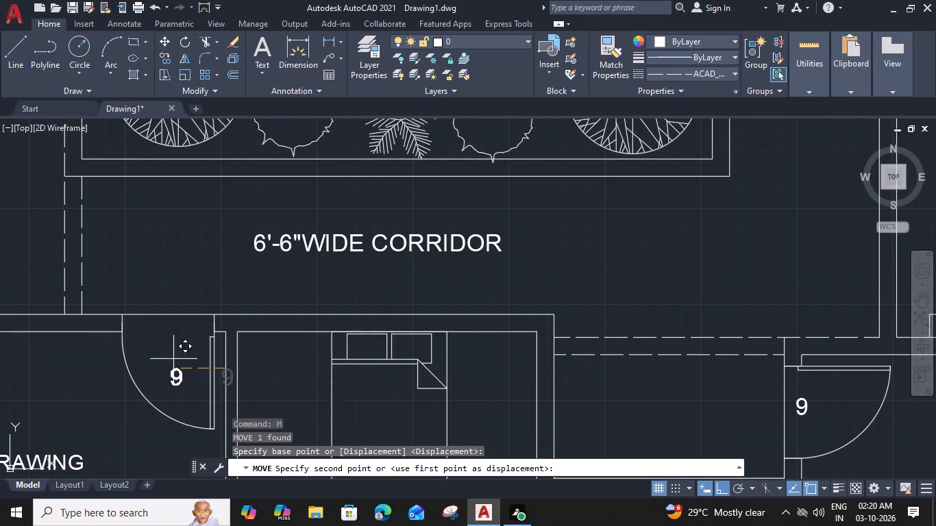
{"action": "left_click", "coordinate": [169, 357]}
{"action": "left_click", "coordinate": [171, 374]}
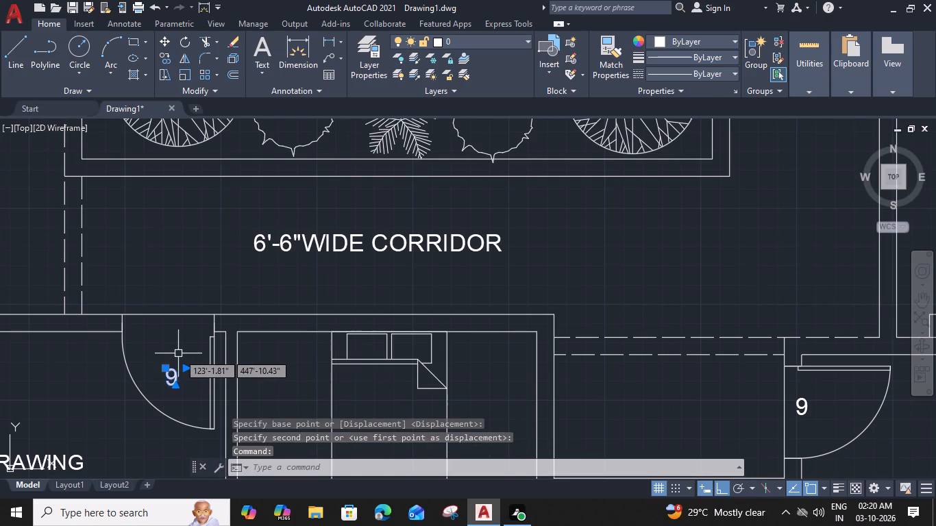
{"action": "type", "text": "M"}
{"action": "key", "text": "space"}
{"action": "left_click", "coordinate": [177, 370]}
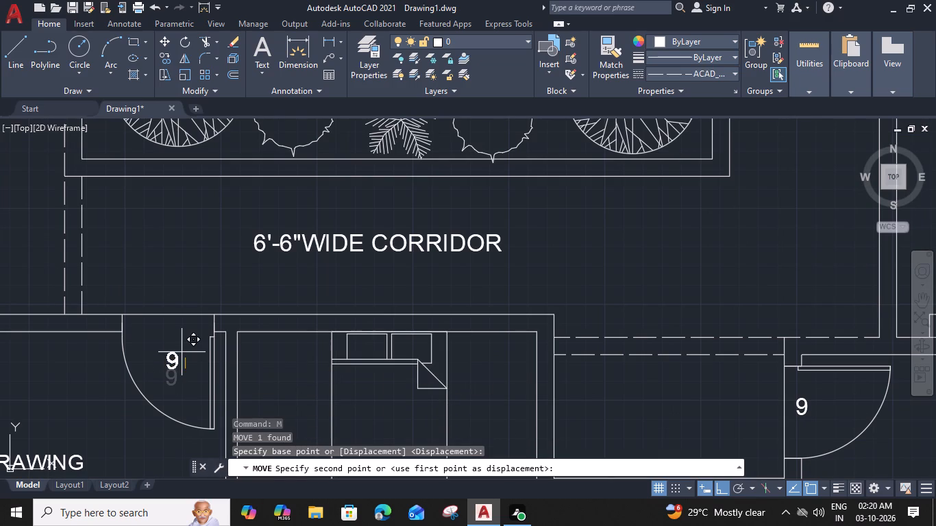
{"action": "left_click", "coordinate": [184, 334]}
Change the door number at this 18'-0"X10'-0" drawing room entrance to 10.
{"action": "double_click", "coordinate": [175, 338]}
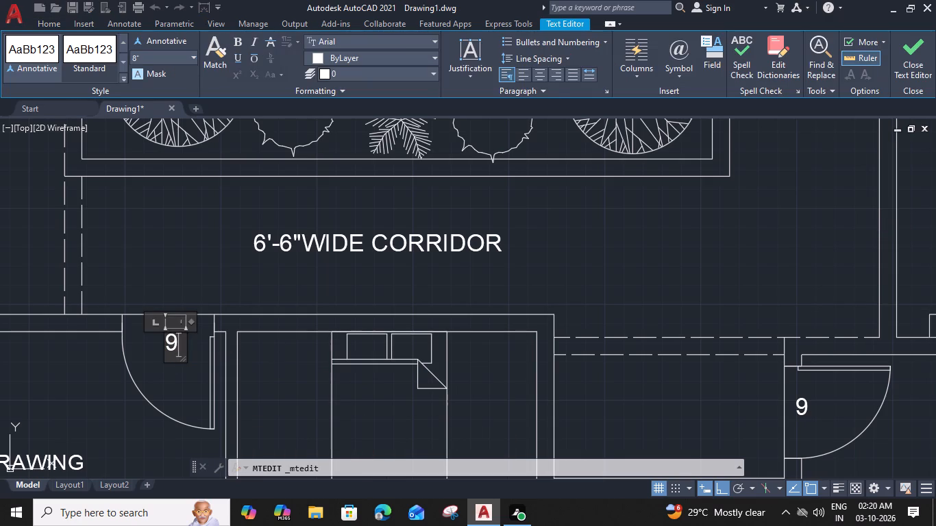
{"action": "left_click_drag", "start_coordinate": [175, 342], "coordinate": [153, 343]}
{"action": "type", "text": "10"}
{"action": "left_click", "coordinate": [189, 321]}
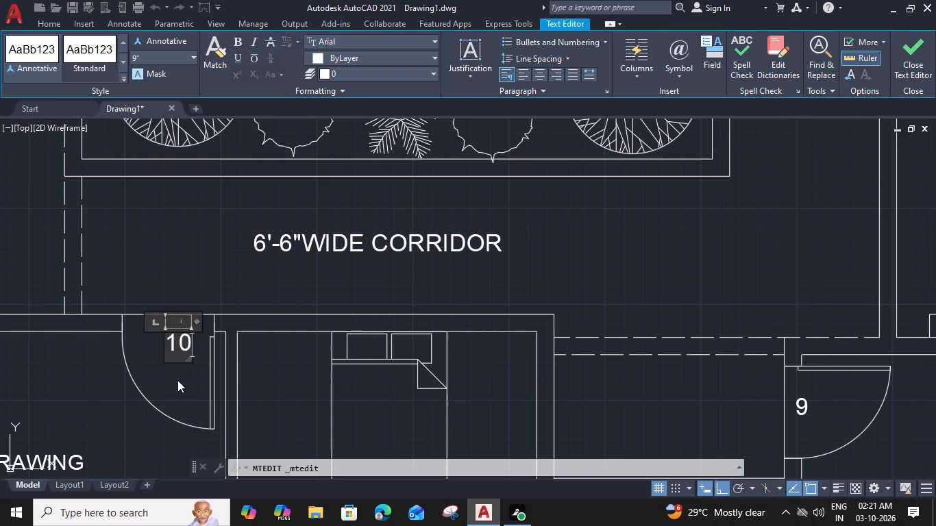
{"action": "left_click", "coordinate": [177, 380]}
Copy the number 10 from its door jamb to the entrance door of the other 18'-0"X10'-0" drawing room, across the lobby.
{"action": "left_click", "coordinate": [188, 336]}
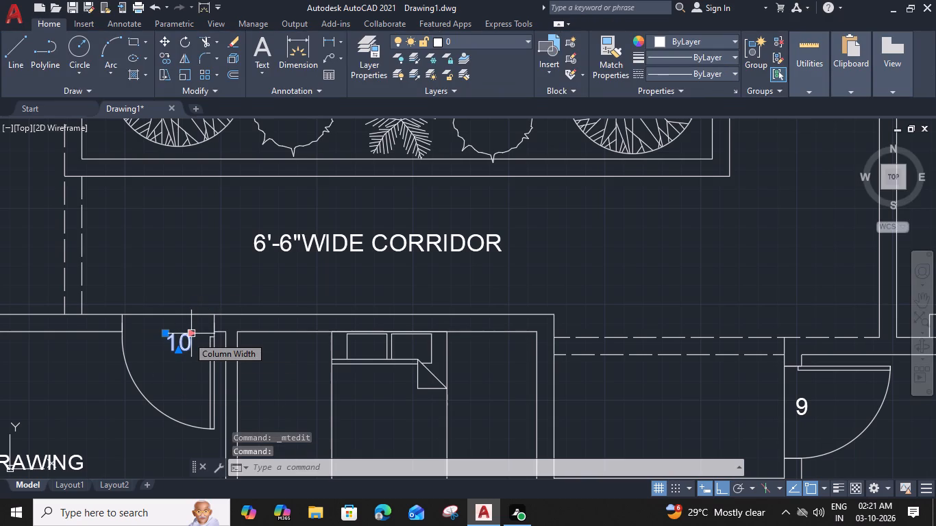
{"action": "key", "text": "c"}
{"action": "type", "text": "O"}
{"action": "key", "text": "space"}
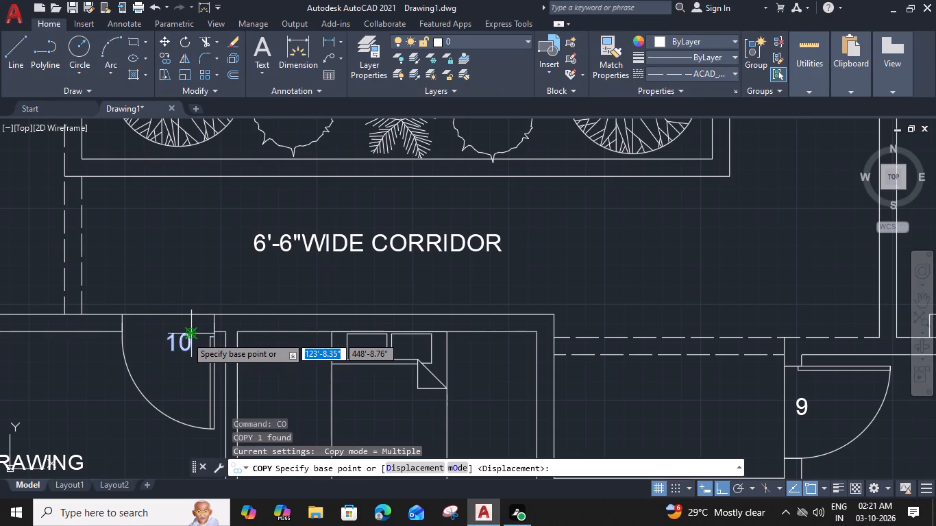
{"action": "left_click", "coordinate": [212, 331]}
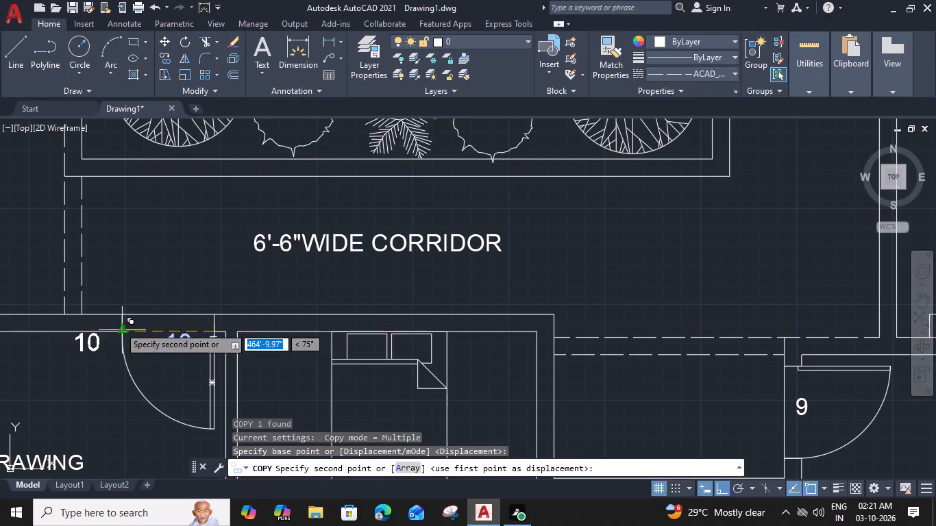
{"action": "scroll", "coordinate": [119, 327], "scroll_direction": "down", "scroll_amount": 1}
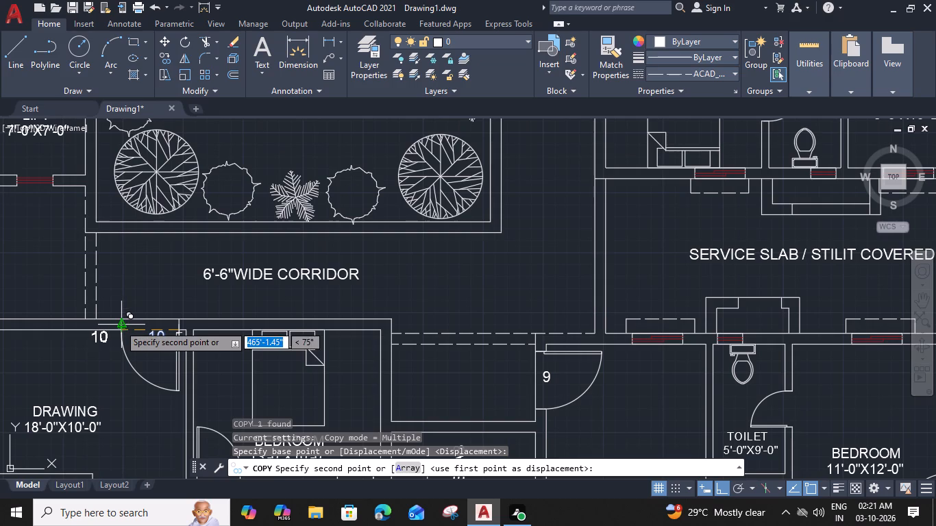
{"action": "scroll", "coordinate": [119, 325], "scroll_direction": "down", "scroll_amount": 1}
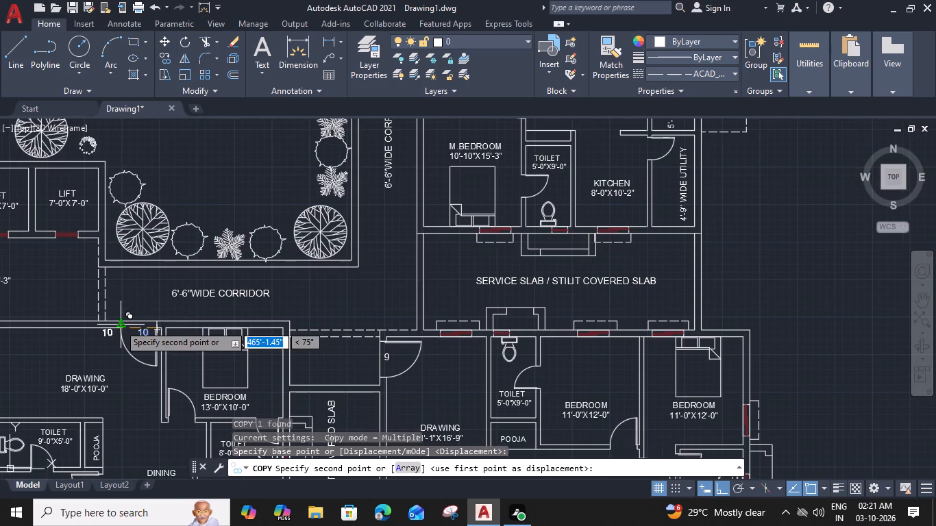
{"action": "middle_click_drag", "start_coordinate": [119, 325], "coordinate": [418, 326]}
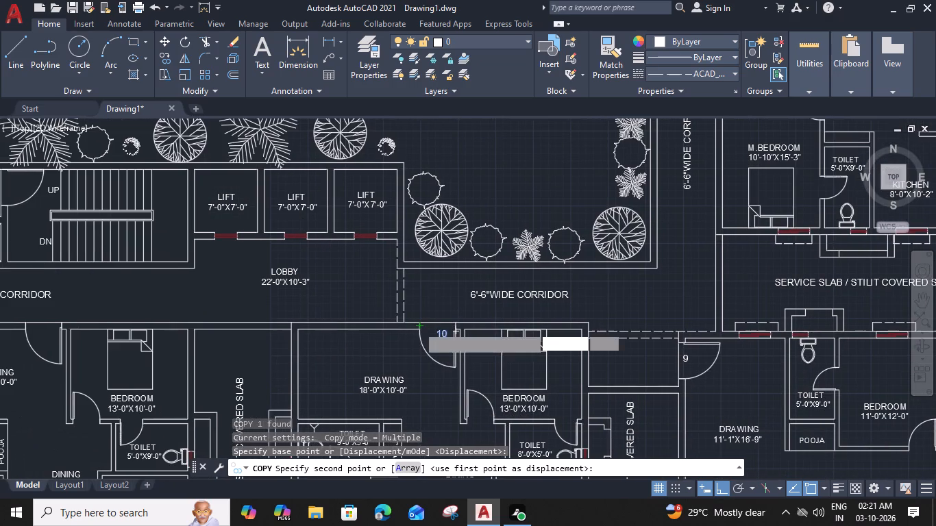
{"action": "middle_click_drag", "start_coordinate": [104, 322], "coordinate": [276, 316]}
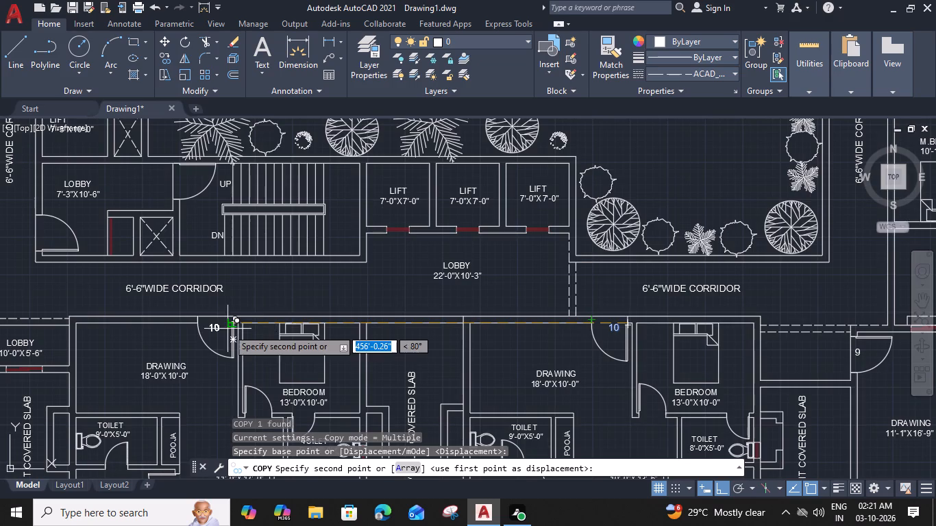
{"action": "scroll", "coordinate": [227, 329], "scroll_direction": "up", "scroll_amount": 1}
{"action": "left_click", "coordinate": [236, 316]}
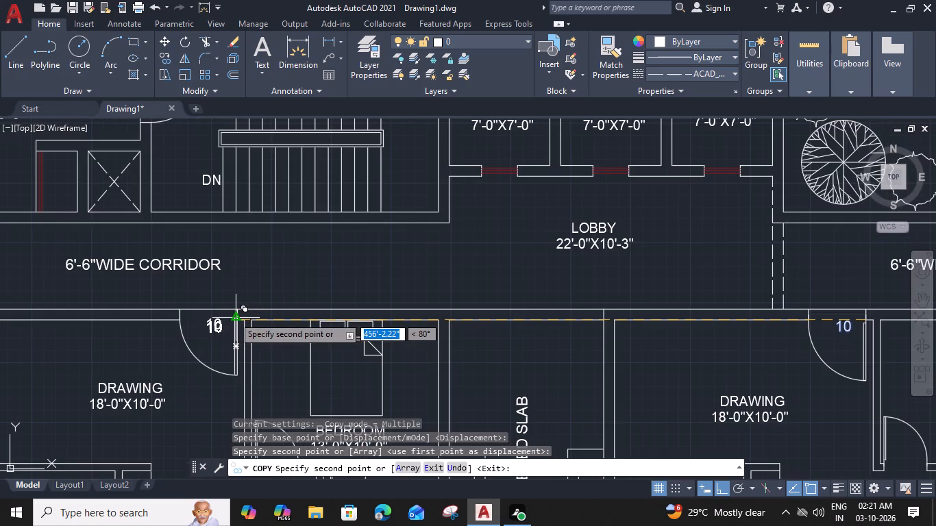
Change the door number at the entrance of the 18'-0"X10'-0" drawing room nearer the staircase to 1.
{"action": "key", "text": "Escape"}
{"action": "double_click", "coordinate": [220, 323]}
{"action": "scroll", "coordinate": [220, 323], "scroll_direction": "up", "scroll_amount": 4}
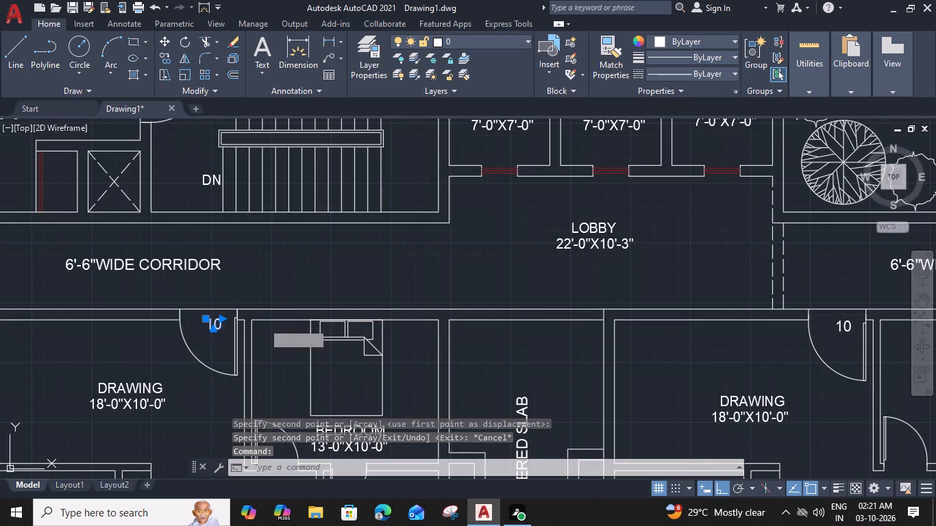
{"action": "left_click_drag", "start_coordinate": [219, 323], "coordinate": [212, 323]}
{"action": "key", "text": "Delete"}
{"action": "left_click_drag", "start_coordinate": [221, 329], "coordinate": [218, 327]}
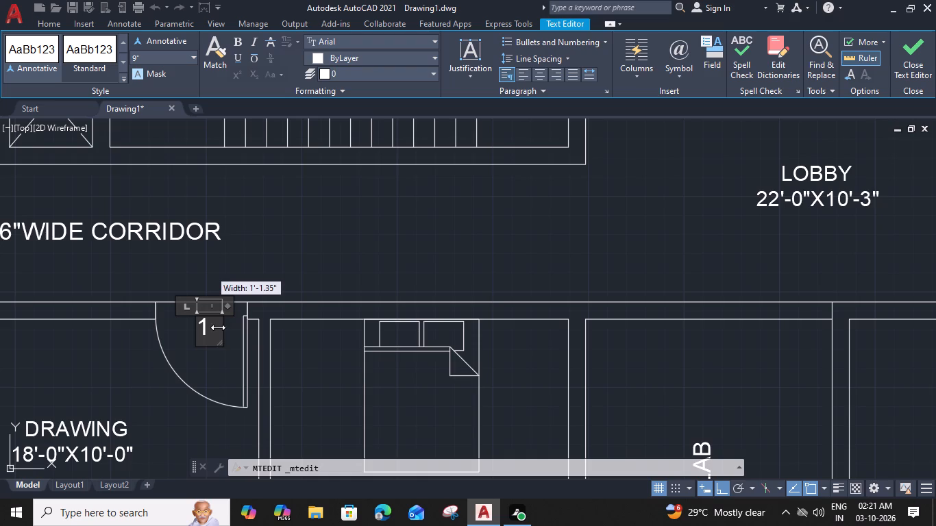
{"action": "left_click_drag", "start_coordinate": [218, 327], "coordinate": [213, 325]}
{"action": "left_click", "coordinate": [222, 349]}
{"action": "scroll", "coordinate": [223, 344], "scroll_direction": "down", "scroll_amount": 2}
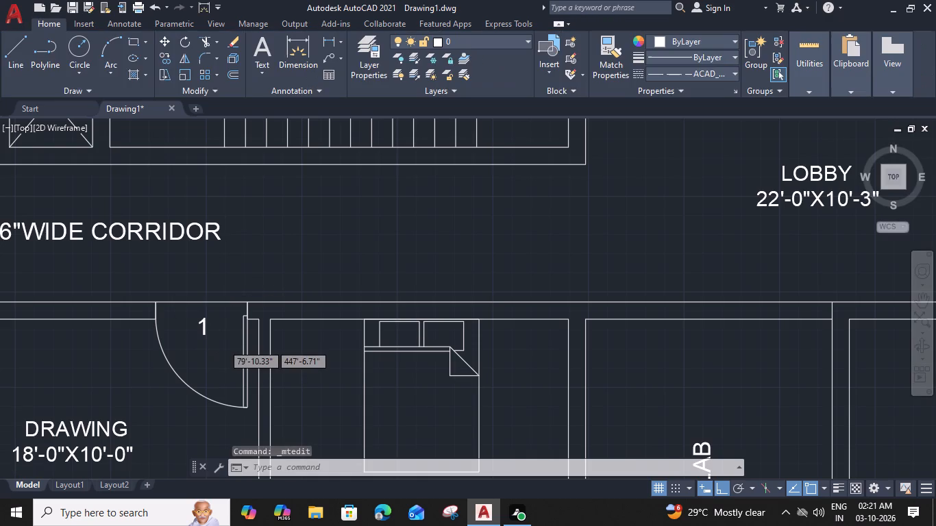
Set the linetype of the dashed line between the lobby and the 6'-6" wide corridor, on the lobby side, to ByLayer.
{"action": "middle_click_drag", "start_coordinate": [366, 299], "coordinate": [172, 305]}
{"action": "scroll", "coordinate": [360, 288], "scroll_direction": "up", "scroll_amount": 3}
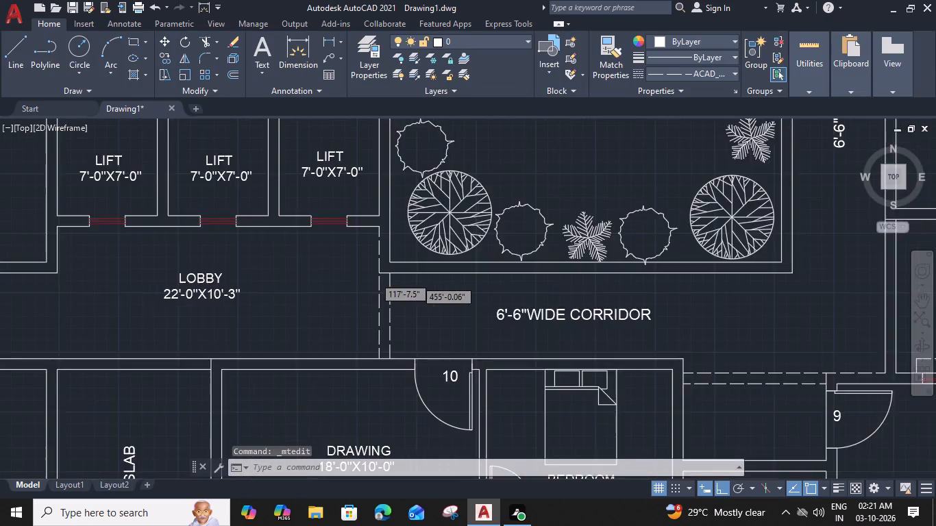
{"action": "left_click", "coordinate": [380, 229]}
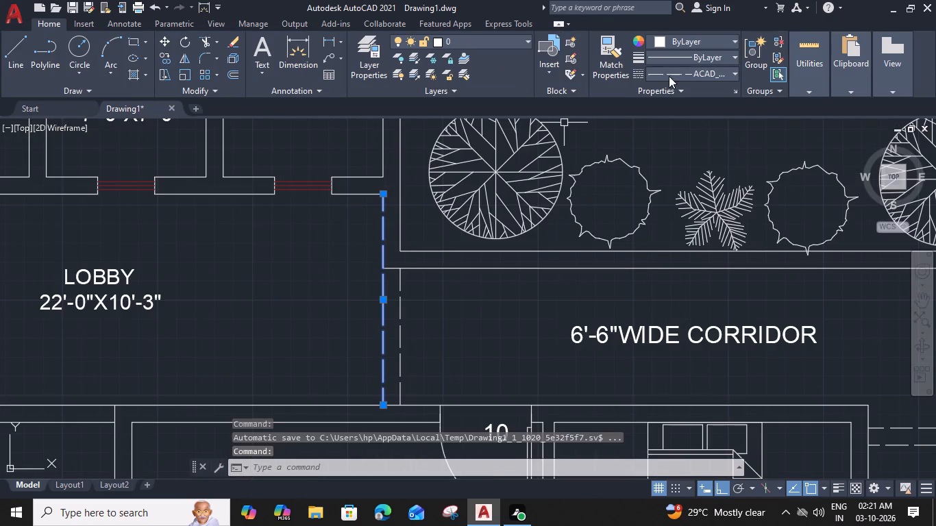
{"action": "left_click", "coordinate": [682, 71]}
{"action": "left_click", "coordinate": [687, 90]}
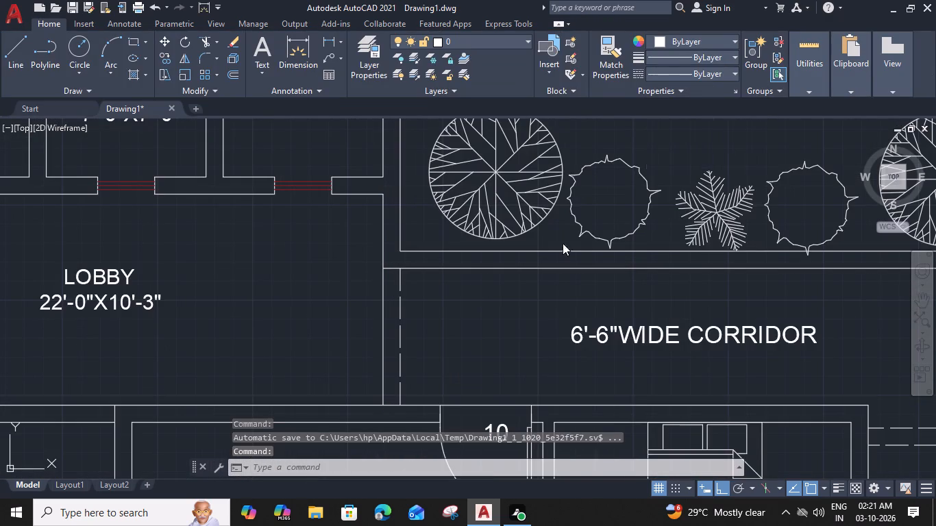
{"action": "key", "text": "Escape"}
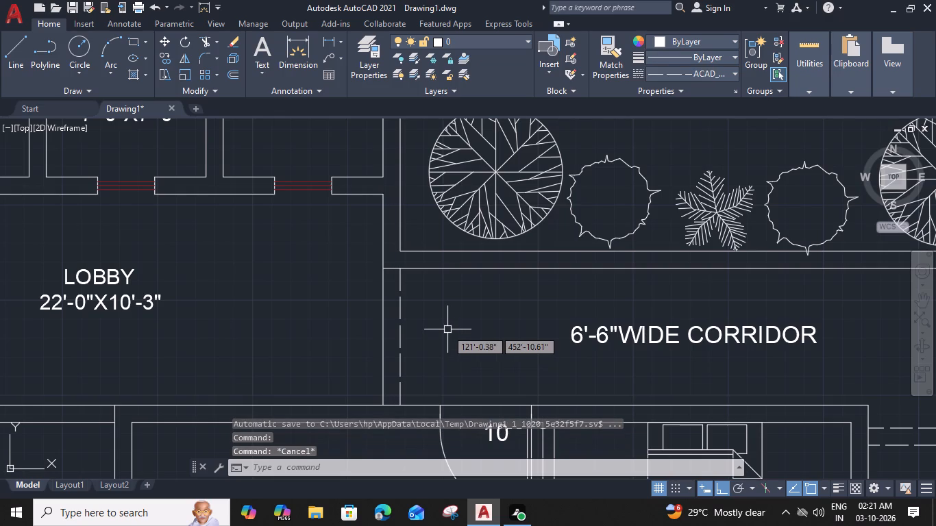
Trim away the part of that solid line that crosses the opening between the lobby and the 6'-6" wide corridor.
{"action": "left_click", "coordinate": [435, 325]}
{"action": "left_click", "coordinate": [347, 348]}
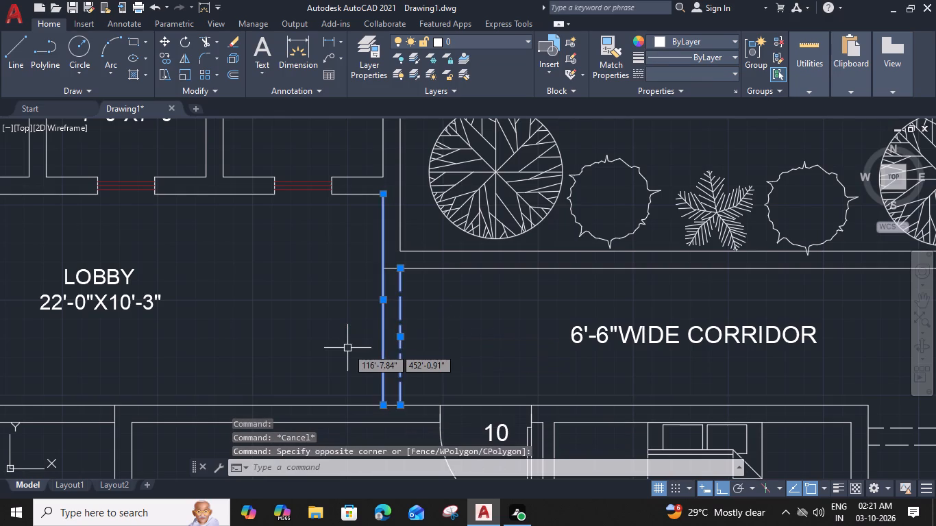
{"action": "key", "text": "Escape"}
{"action": "key", "text": "t"}
{"action": "key", "text": "r"}
{"action": "key", "text": "space"}
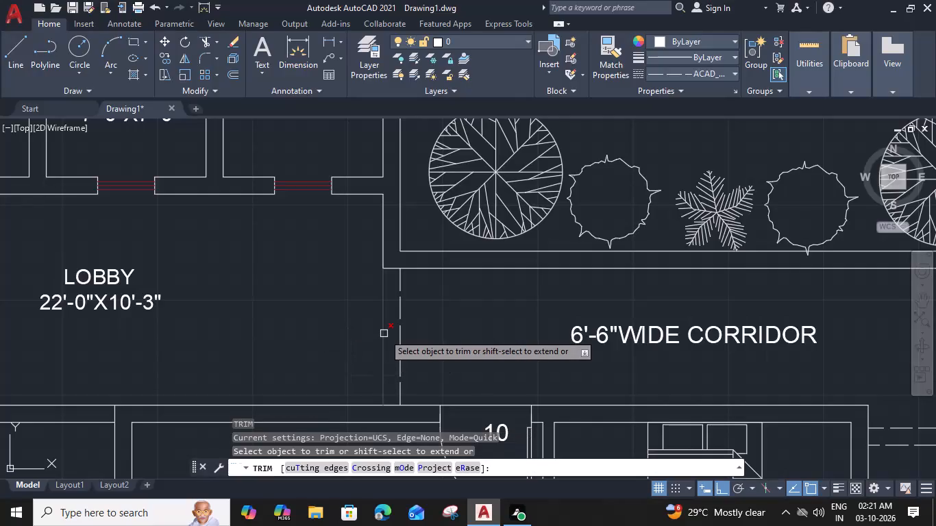
{"action": "left_click", "coordinate": [384, 334]}
{"action": "key", "text": "Escape"}
Offset the remaining dashed line at the lobby-corridor opening by 3" towards the lobby.
{"action": "left_click", "coordinate": [400, 324]}
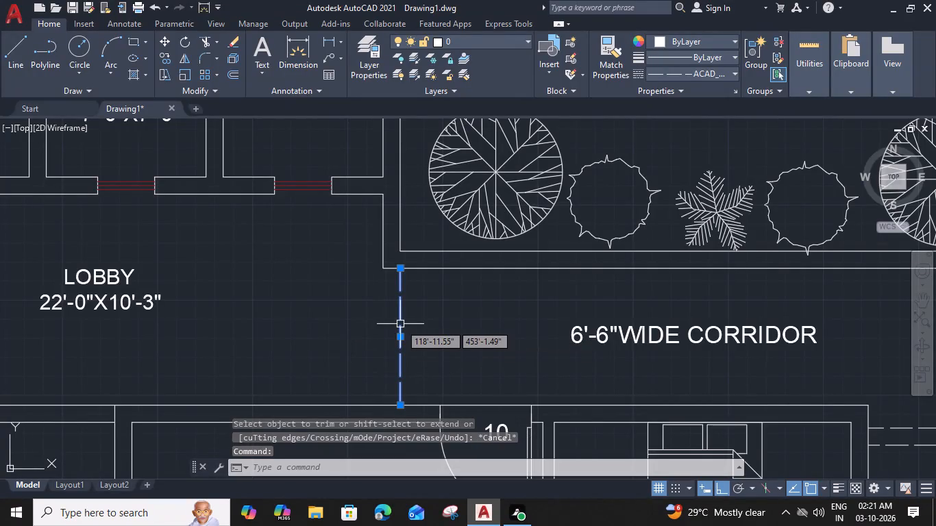
{"action": "type", "text": "O"}
{"action": "key", "text": "space"}
{"action": "key", "text": "3"}
{"action": "key", "text": "shift+quotedbl"}
{"action": "key", "text": "Return"}
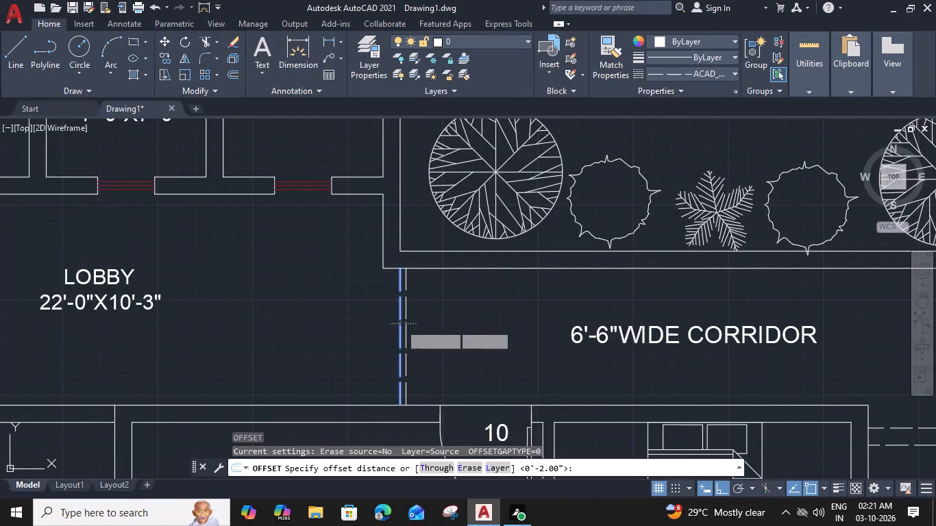
{"action": "left_click", "coordinate": [375, 321]}
{"action": "key", "text": "Escape"}
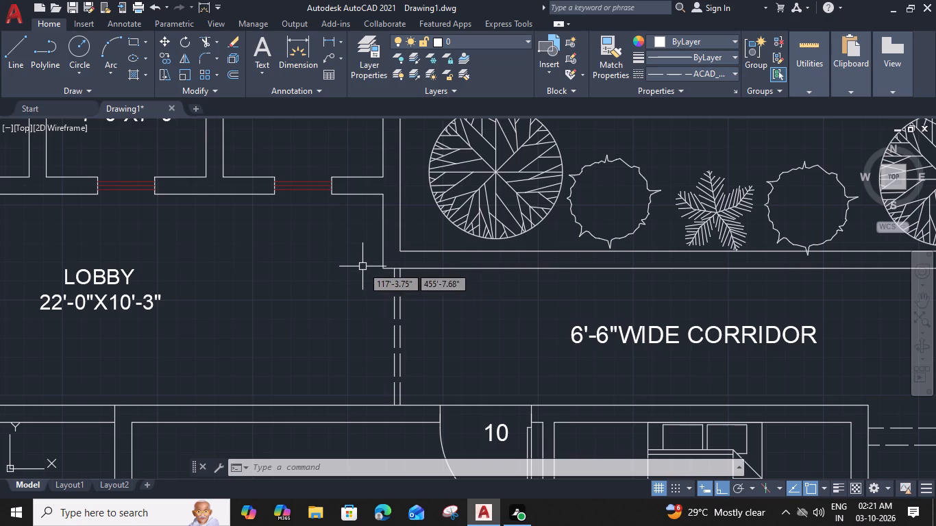
Move the UCS origin horizontally to the west of its present location, well clear of the floor plan.
{"action": "scroll", "coordinate": [360, 254], "scroll_direction": "down", "scroll_amount": 4}
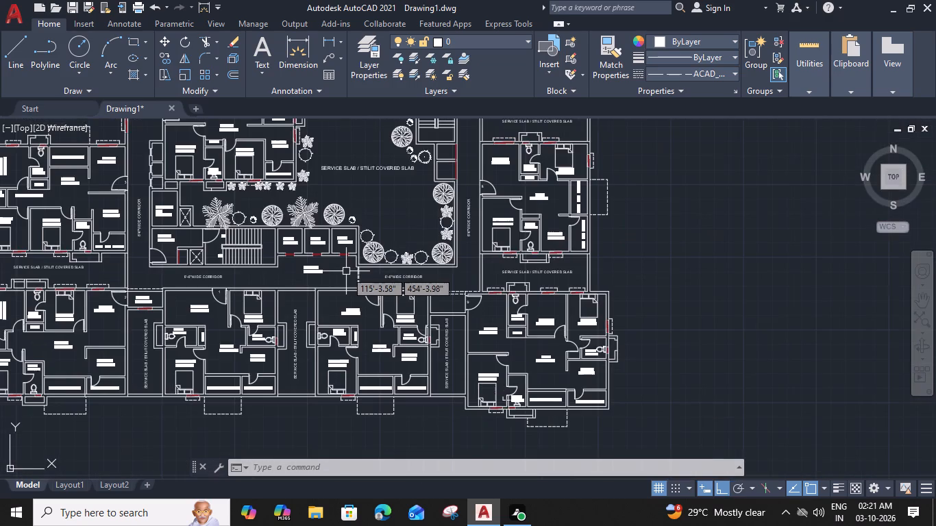
{"action": "middle_click_drag", "start_coordinate": [346, 271], "coordinate": [451, 314]}
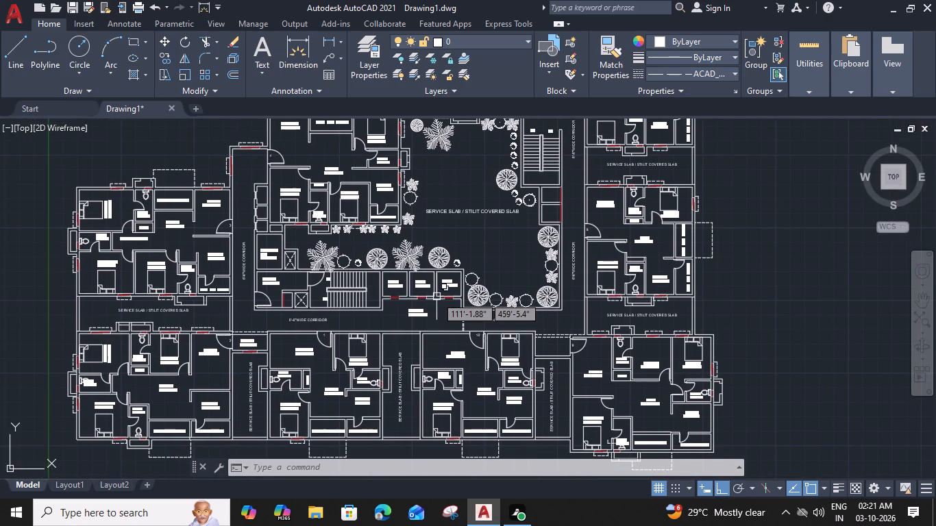
{"action": "scroll", "coordinate": [436, 297], "scroll_direction": "down", "scroll_amount": 1}
{"action": "middle_click_drag", "start_coordinate": [436, 297], "coordinate": [423, 310]}
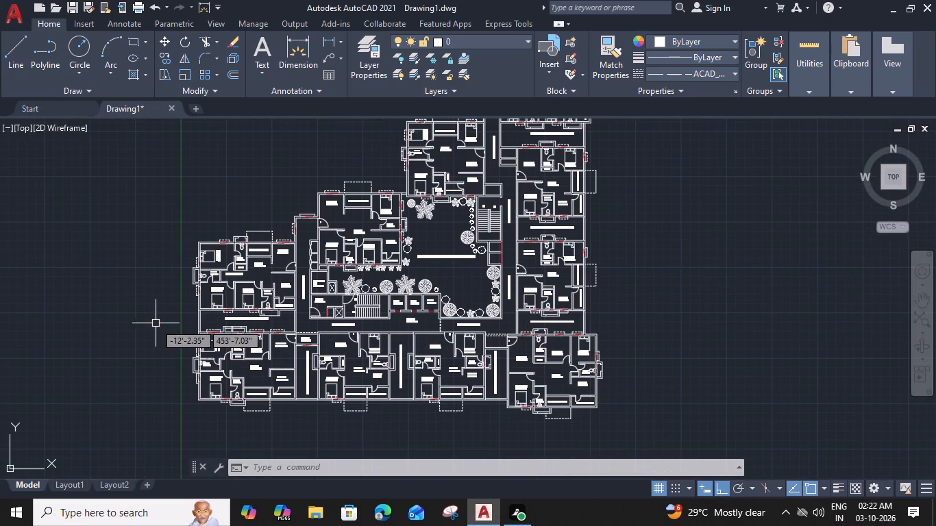
{"action": "middle_click_drag", "start_coordinate": [205, 349], "coordinate": [278, 187]}
{"action": "scroll", "coordinate": [275, 323], "scroll_direction": "down", "scroll_amount": 2}
{"action": "middle_click_drag", "start_coordinate": [275, 318], "coordinate": [288, 176]}
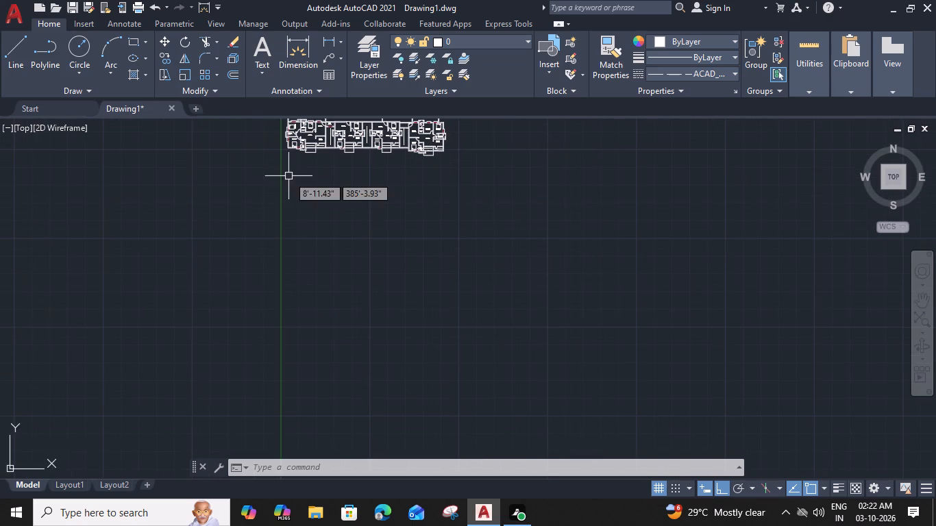
{"action": "scroll", "coordinate": [295, 290], "scroll_direction": "down", "scroll_amount": 3}
{"action": "scroll", "coordinate": [297, 324], "scroll_direction": "up", "scroll_amount": 2}
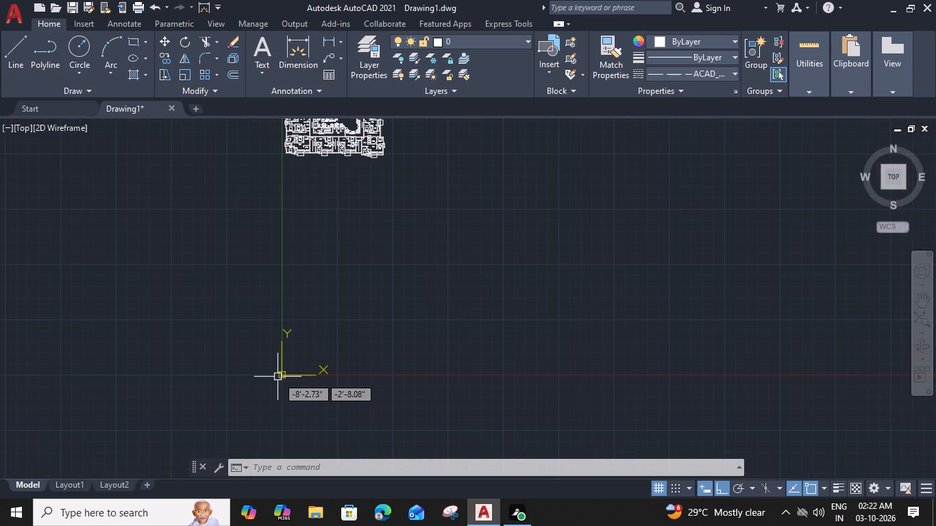
{"action": "left_click", "coordinate": [281, 375]}
{"action": "left_click", "coordinate": [281, 375]}
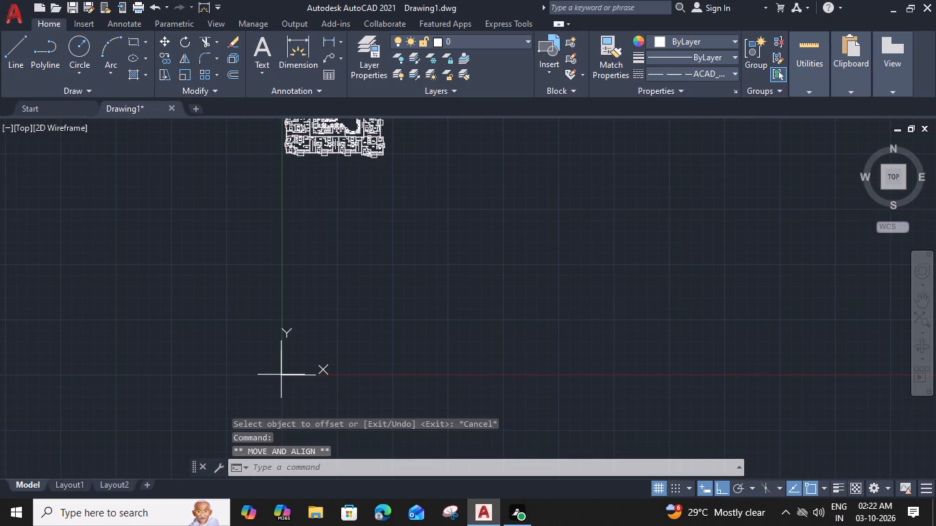
{"action": "left_click", "coordinate": [188, 376]}
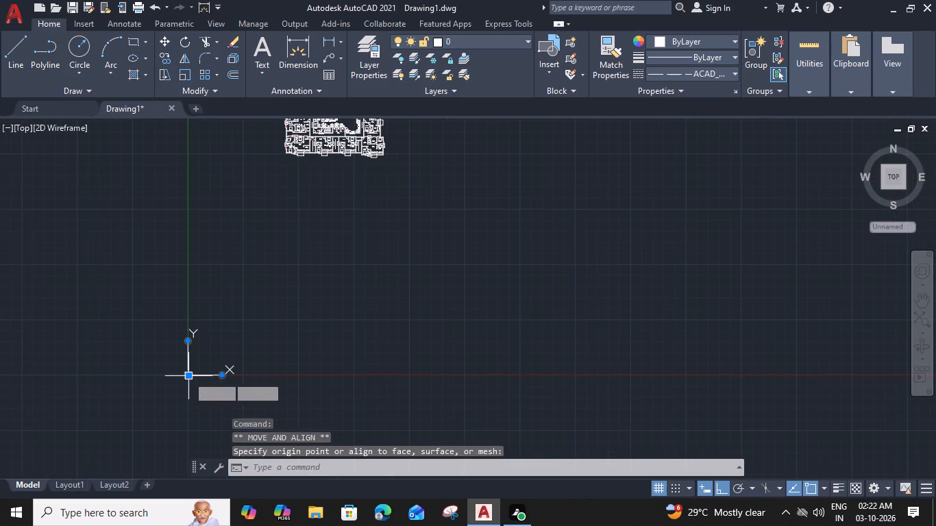
{"action": "middle_click_drag", "start_coordinate": [303, 272], "coordinate": [289, 347]}
{"action": "left_click_drag", "start_coordinate": [295, 312], "coordinate": [271, 328]}
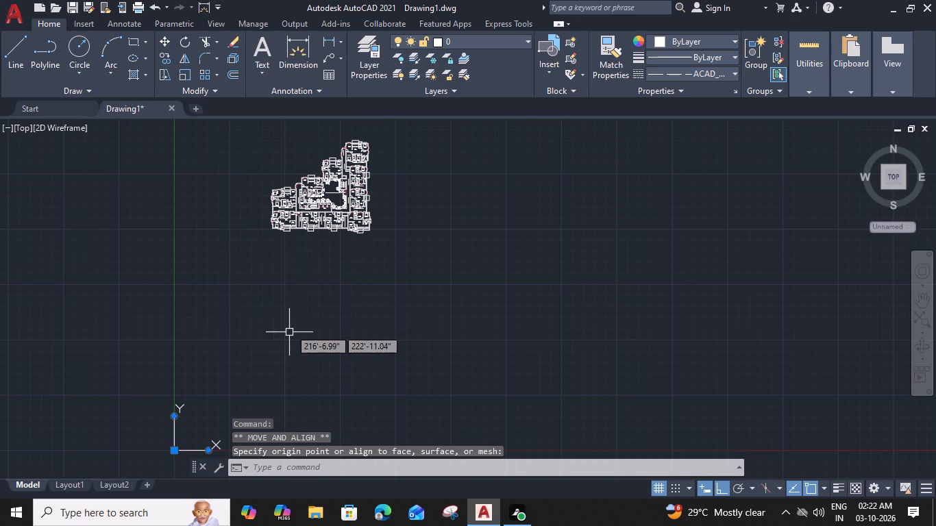
{"action": "left_click", "coordinate": [221, 296]}
Review the whole floor plan, from the lower row of flats up to the topmost flat, for unfinished areas.
{"action": "middle_click_drag", "start_coordinate": [237, 299], "coordinate": [247, 329]}
{"action": "scroll", "coordinate": [354, 229], "scroll_direction": "up", "scroll_amount": 2}
{"action": "middle_click_drag", "start_coordinate": [354, 237], "coordinate": [354, 229]}
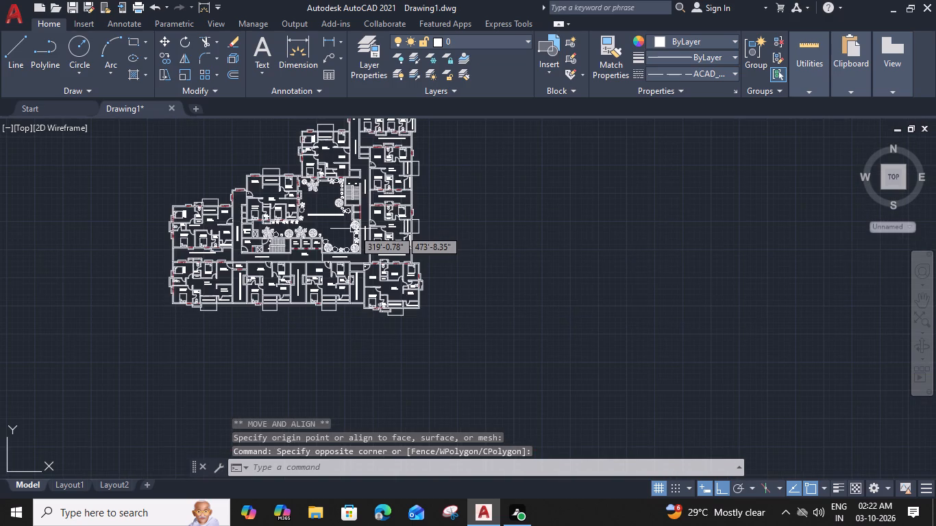
{"action": "middle_click_drag", "start_coordinate": [354, 229], "coordinate": [368, 342]}
{"action": "scroll", "coordinate": [334, 329], "scroll_direction": "up", "scroll_amount": 2}
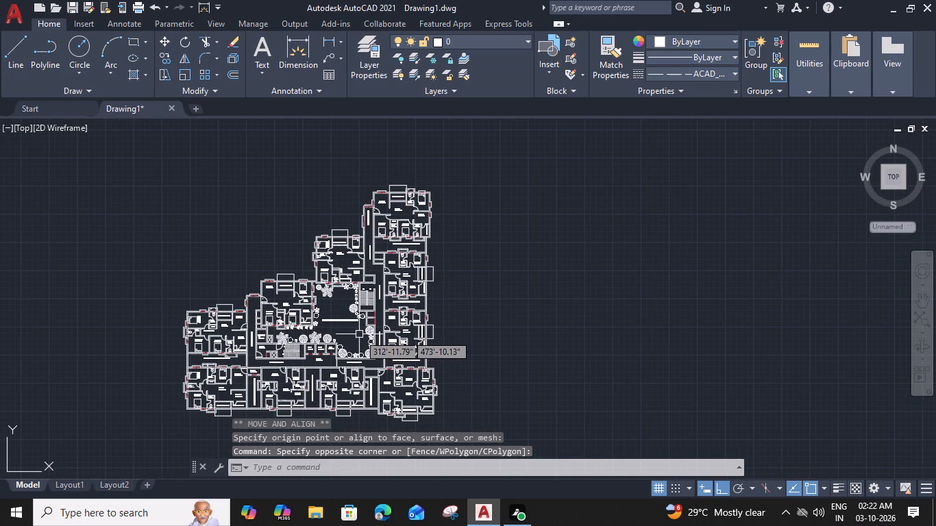
{"action": "scroll", "coordinate": [334, 329], "scroll_direction": "down", "scroll_amount": 1}
{"action": "middle_click_drag", "start_coordinate": [334, 329], "coordinate": [349, 316]}
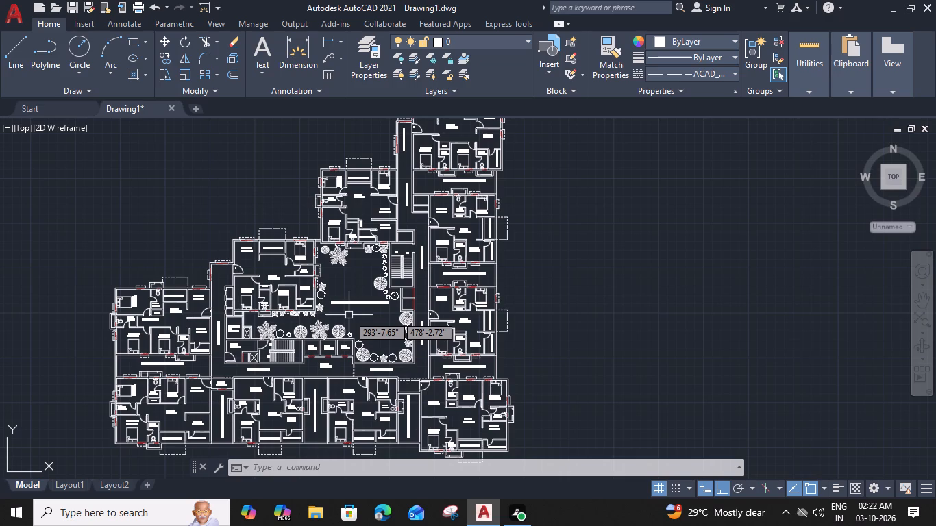
{"action": "middle_click_drag", "start_coordinate": [439, 279], "coordinate": [433, 336]}
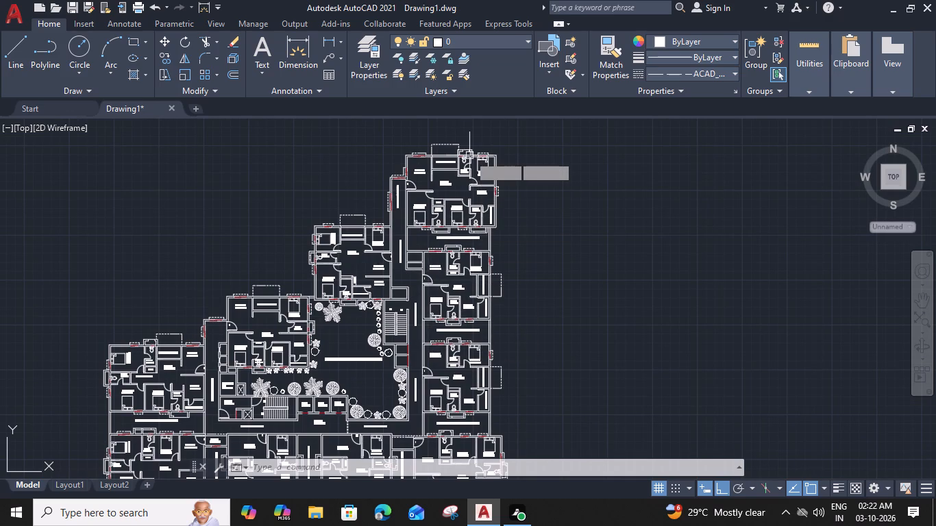
Draw two crossing dashed diagonals between the corners of the empty shaft rectangle beside the 9'-0"X10'-0" kitchen, above the DN/UP staircase.
{"action": "scroll", "coordinate": [437, 251], "scroll_direction": "up", "scroll_amount": 4}
{"action": "middle_click_drag", "start_coordinate": [372, 310], "coordinate": [554, 171]}
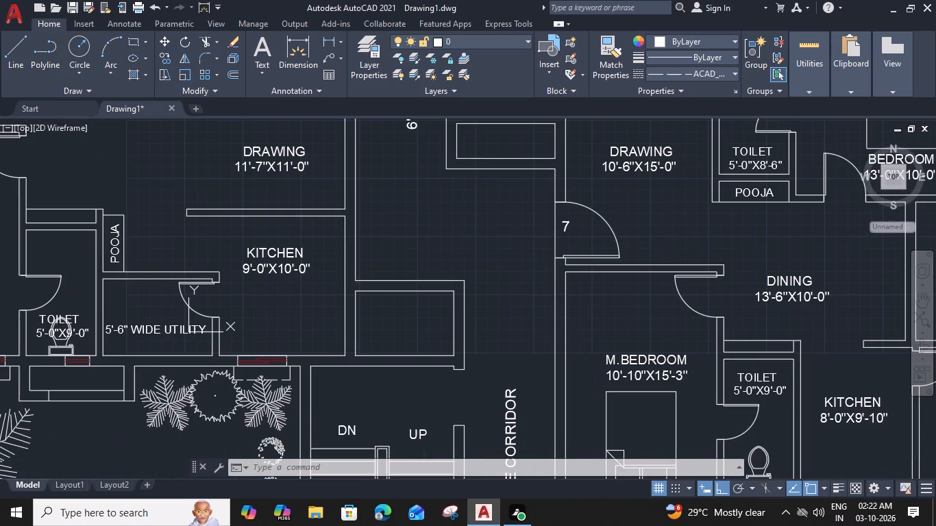
{"action": "type", "text": "L"}
{"action": "key", "text": "space"}
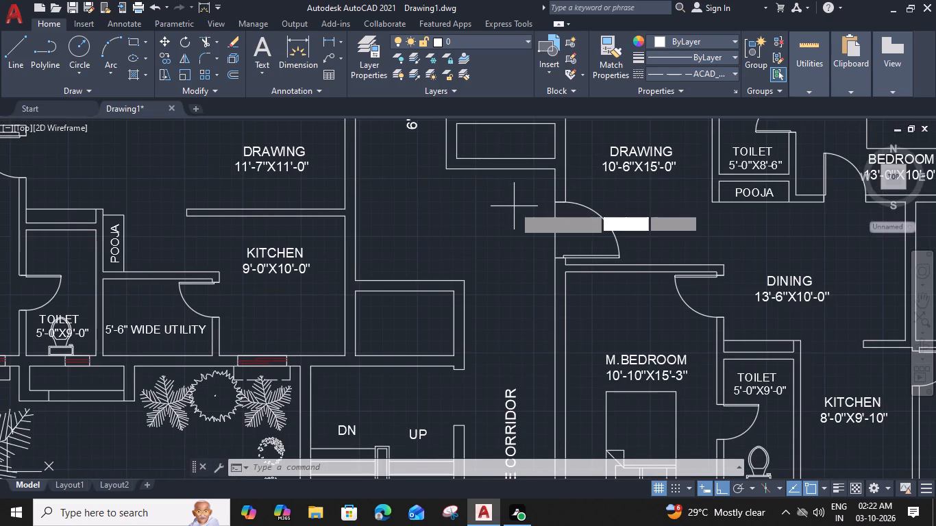
{"action": "left_click", "coordinate": [449, 292]}
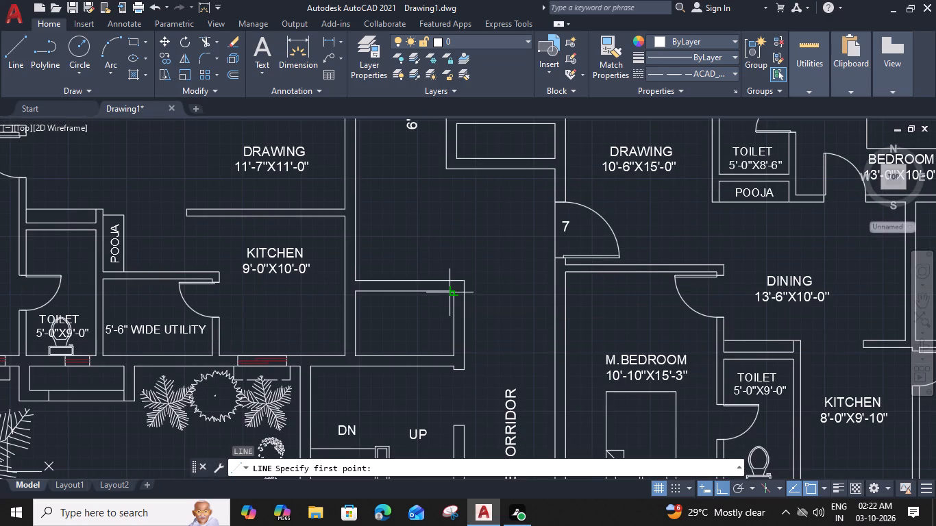
{"action": "left_click", "coordinate": [352, 359]}
{"action": "key", "text": "Escape"}
{"action": "key", "text": "space"}
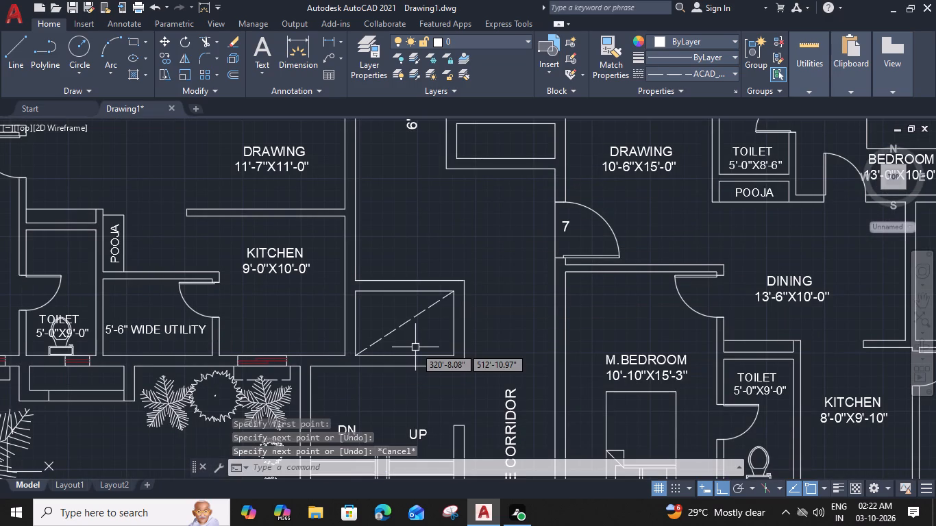
{"action": "left_click", "coordinate": [456, 358]}
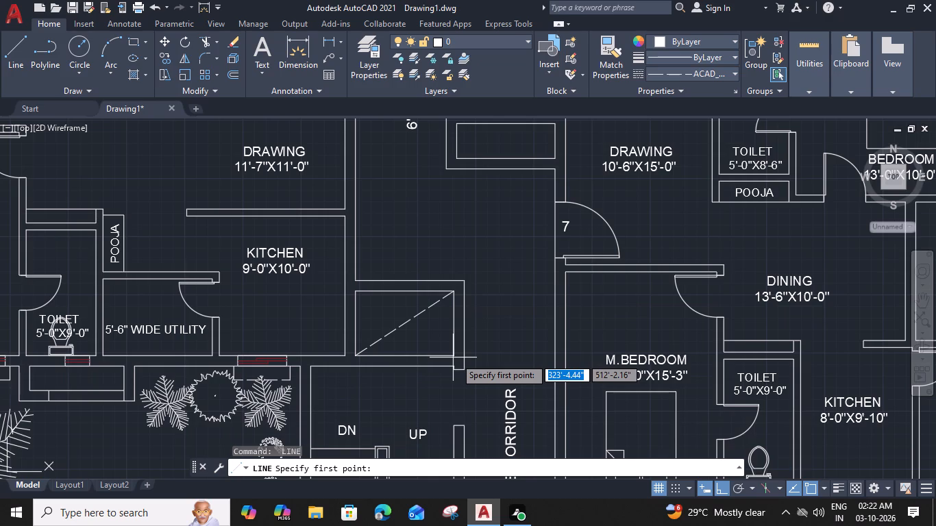
{"action": "left_click", "coordinate": [358, 297]}
{"action": "key", "text": "Escape"}
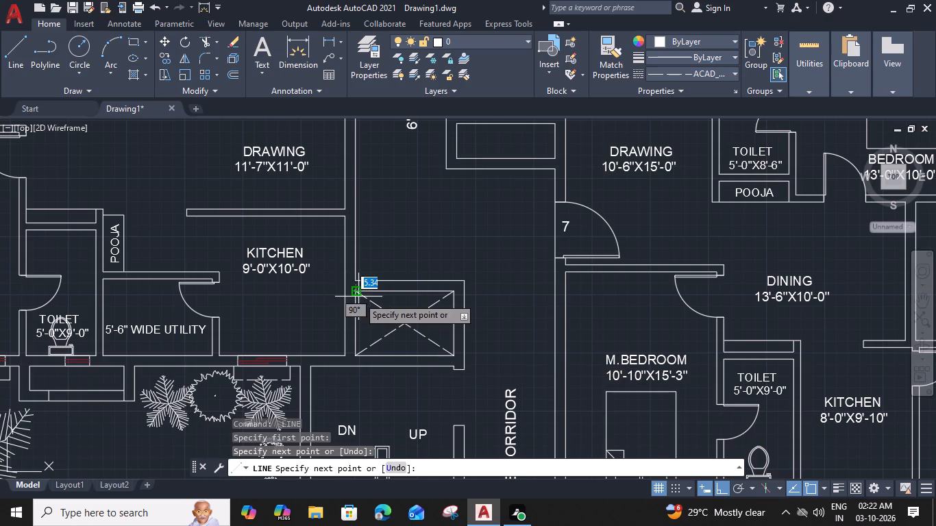
With the current linetype set to ByLayer, draw a short vertical line across the wall below the smaller shaft near door 7.
{"action": "middle_click_drag", "start_coordinate": [480, 195], "coordinate": [480, 234]}
{"action": "middle_click_drag", "start_coordinate": [519, 155], "coordinate": [513, 201]}
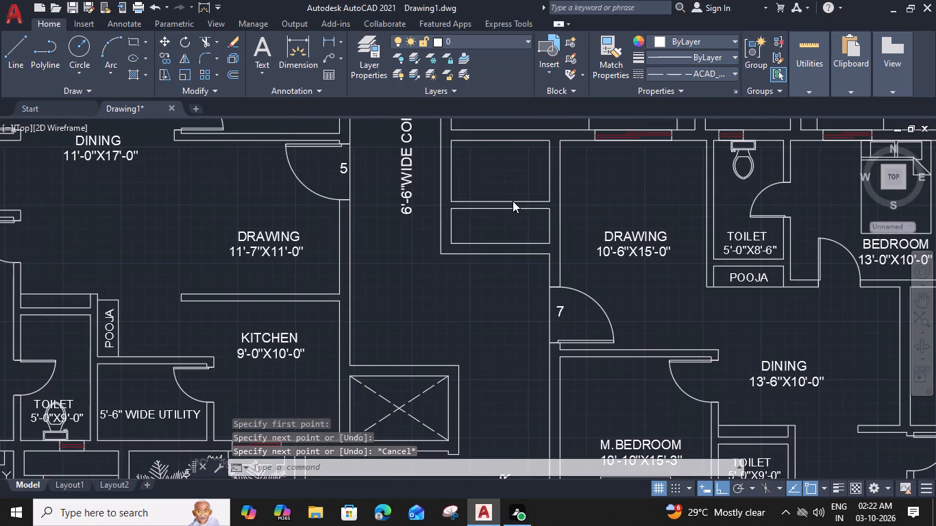
{"action": "left_click", "coordinate": [695, 68]}
{"action": "left_click", "coordinate": [693, 86]}
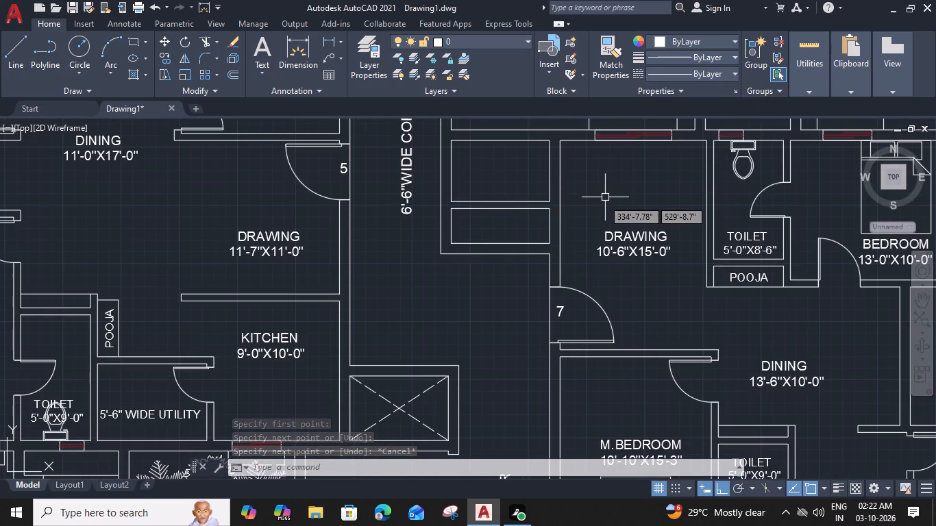
{"action": "key", "text": "space"}
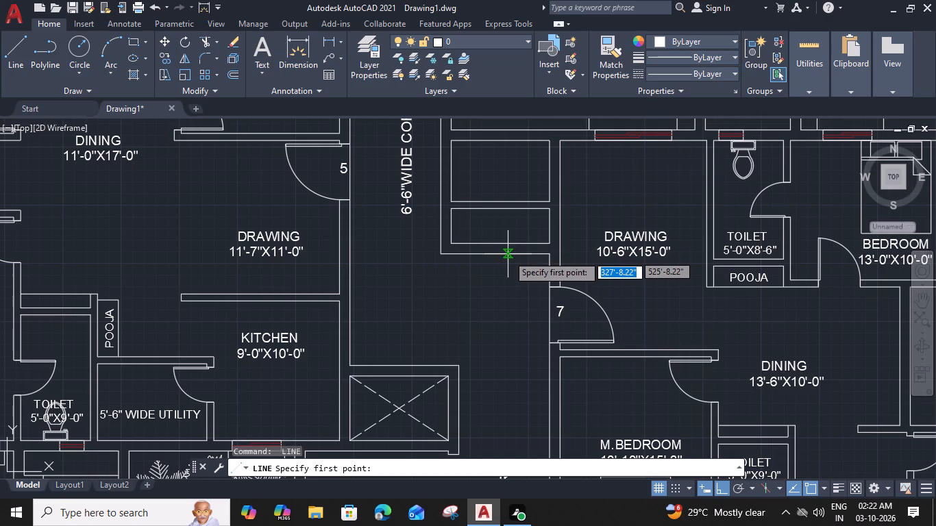
{"action": "left_click", "coordinate": [498, 255]}
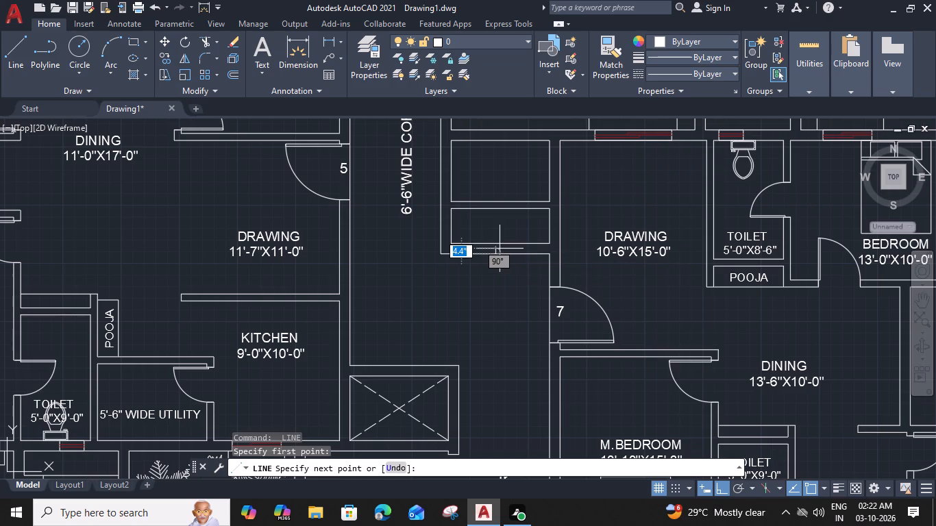
{"action": "left_click", "coordinate": [493, 241]}
{"action": "key", "text": "Escape"}
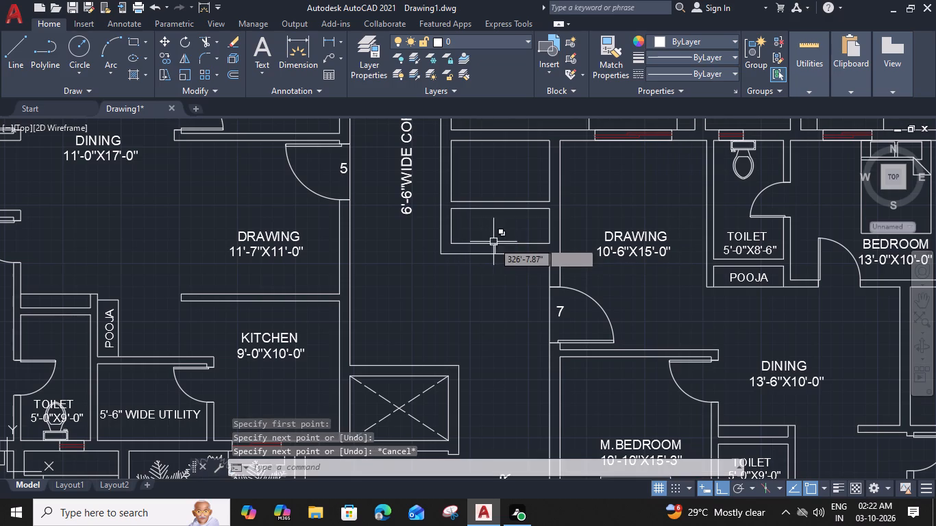
Erase the short vertical line across the wall below the smaller shaft near door 7.
{"action": "scroll", "coordinate": [498, 251], "scroll_direction": "up", "scroll_amount": 3}
{"action": "left_click", "coordinate": [491, 242]}
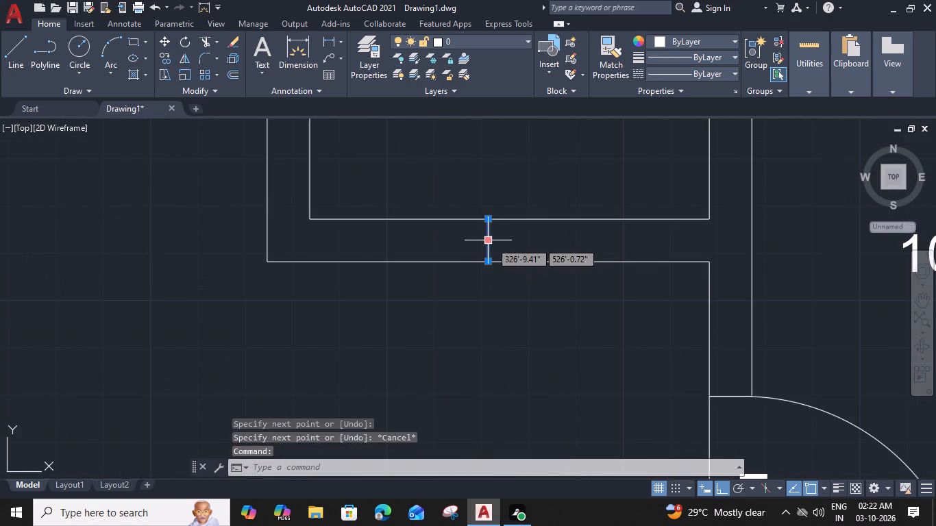
{"action": "key", "text": "Delete"}
{"action": "key", "text": "space"}
{"action": "scroll", "coordinate": [532, 229], "scroll_direction": "down", "scroll_amount": 1}
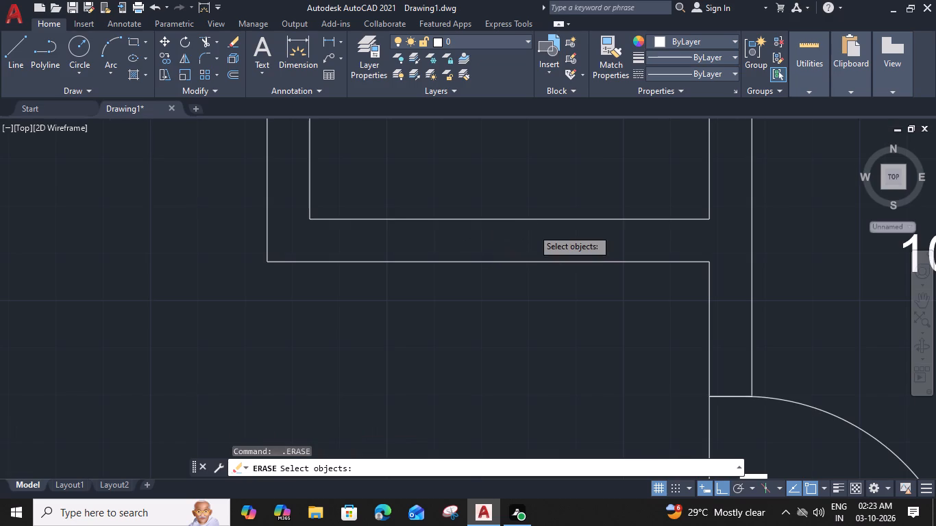
{"action": "middle_click_drag", "start_coordinate": [532, 229], "coordinate": [419, 229]}
{"action": "key", "text": "Escape"}
Draw a vertical line from the midpoint of the smaller shaft's lower edge across the wall to its outer face.
{"action": "type", "text": "L"}
{"action": "key", "text": "space"}
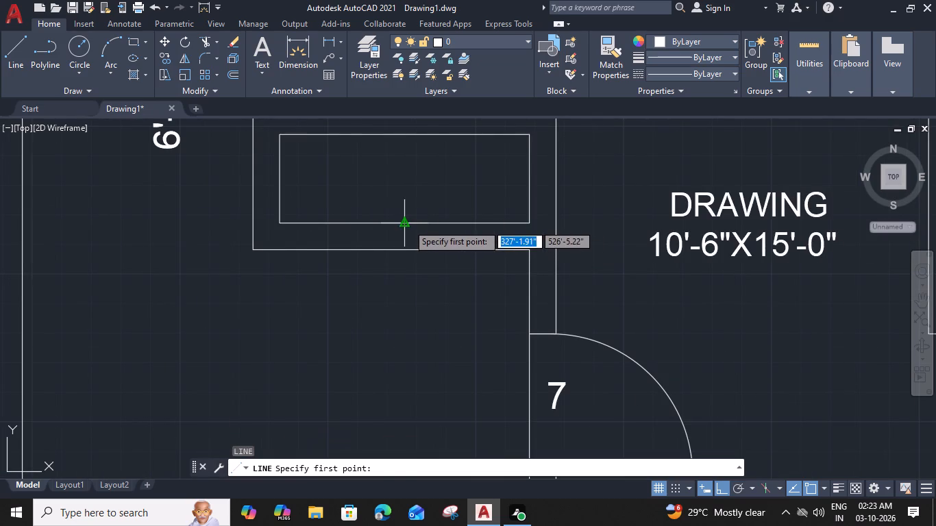
{"action": "left_click", "coordinate": [408, 224]}
{"action": "left_click", "coordinate": [406, 248]}
{"action": "key", "text": "Escape"}
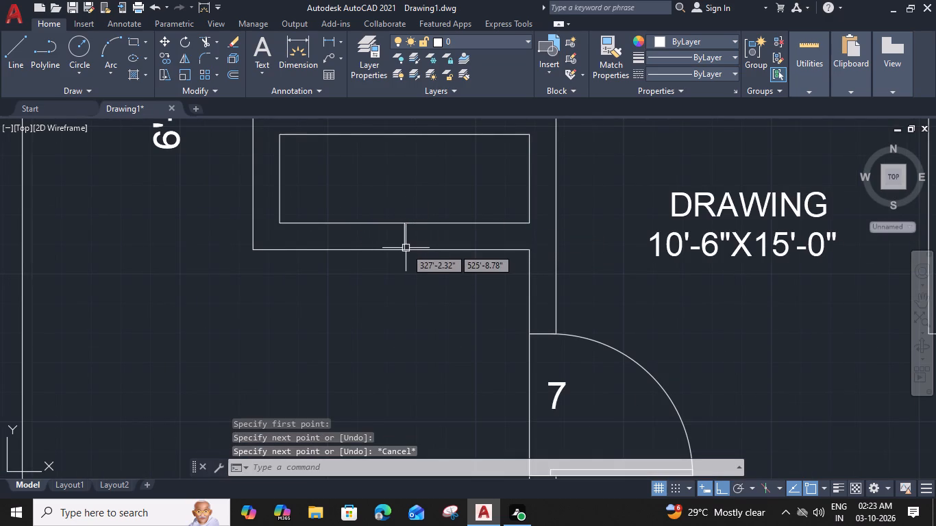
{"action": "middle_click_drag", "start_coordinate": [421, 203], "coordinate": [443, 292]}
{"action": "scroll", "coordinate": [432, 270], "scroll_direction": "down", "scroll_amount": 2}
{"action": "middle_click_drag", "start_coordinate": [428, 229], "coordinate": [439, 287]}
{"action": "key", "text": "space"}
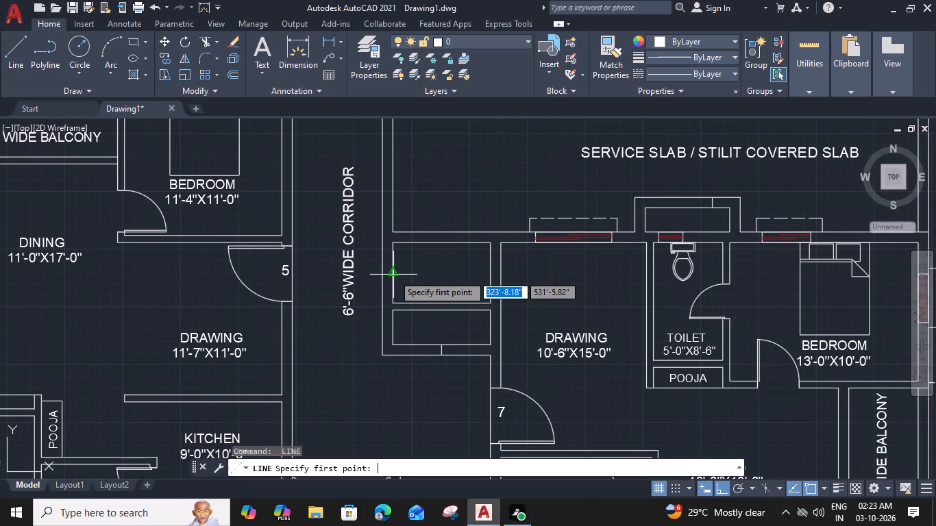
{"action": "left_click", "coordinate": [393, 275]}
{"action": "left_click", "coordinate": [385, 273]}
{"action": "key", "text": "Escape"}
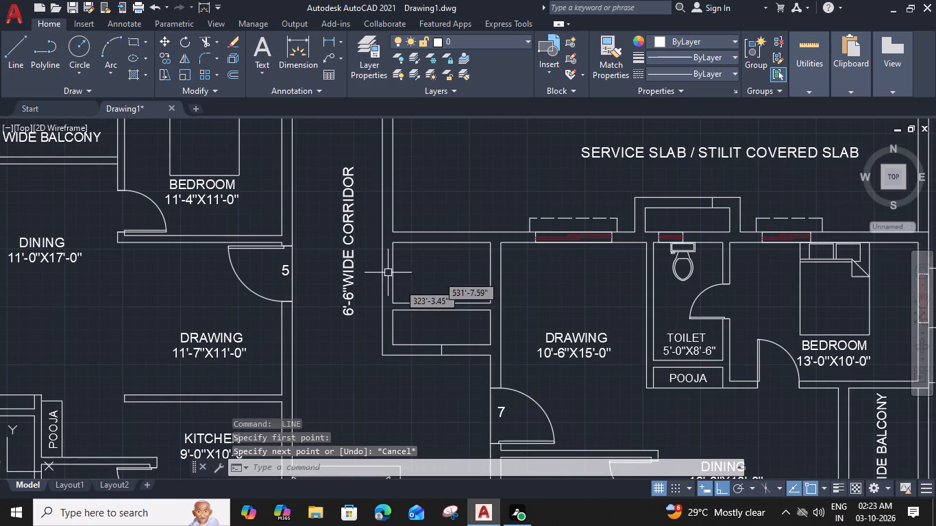
Draw a short horizontal line across the corridor wall from the midpoint of the larger shaft's corridor-side edge.
{"action": "key", "text": "space"}
{"action": "scroll", "coordinate": [391, 272], "scroll_direction": "up", "scroll_amount": 1}
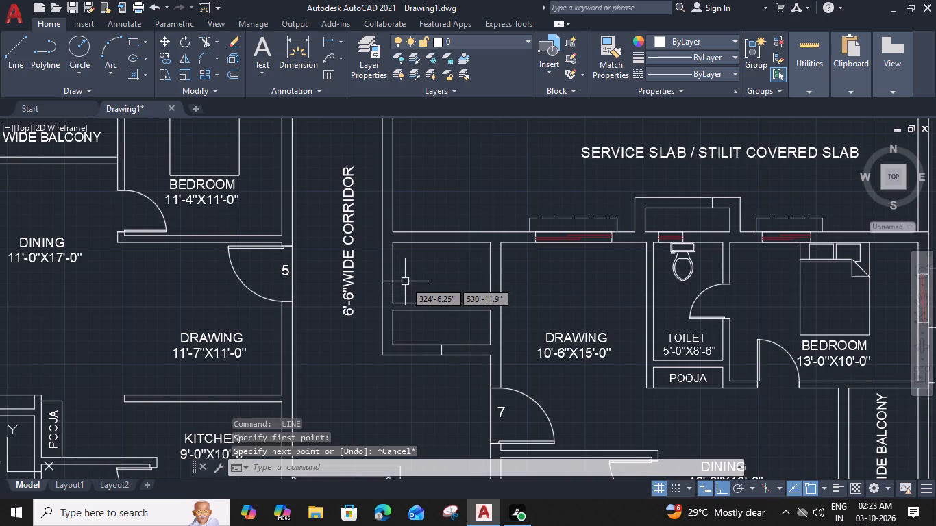
{"action": "left_click", "coordinate": [391, 272]}
{"action": "left_click", "coordinate": [379, 276]}
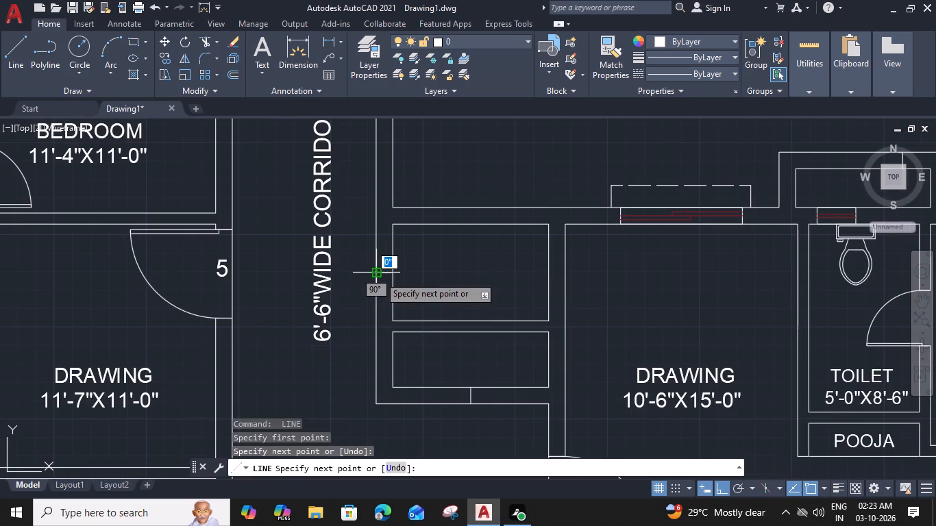
{"action": "key", "text": "Escape"}
Offset the short vertical line below the smaller shaft by 1'2" to both sides.
{"action": "middle_click_drag", "start_coordinate": [445, 297], "coordinate": [440, 200]}
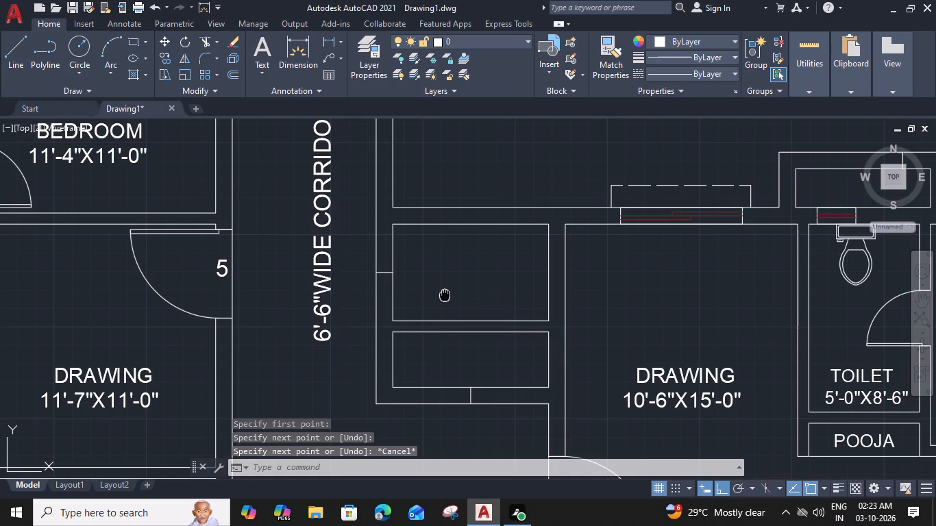
{"action": "left_click", "coordinate": [464, 295]}
{"action": "key", "text": "o"}
{"action": "key", "text": "space"}
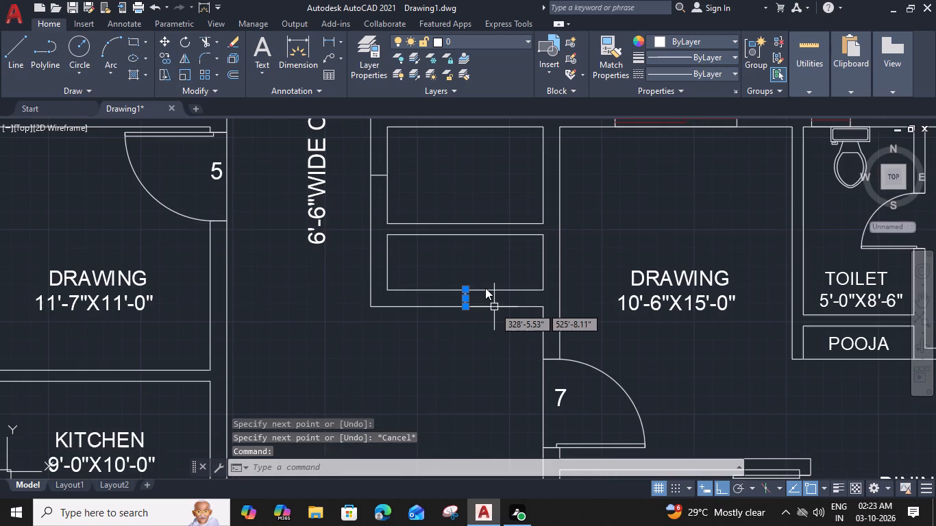
{"action": "key", "text": "1"}
{"action": "key", "text": "apostrophe"}
{"action": "type", "text": "2\""}
{"action": "key", "text": "Return"}
{"action": "left_click", "coordinate": [498, 296]}
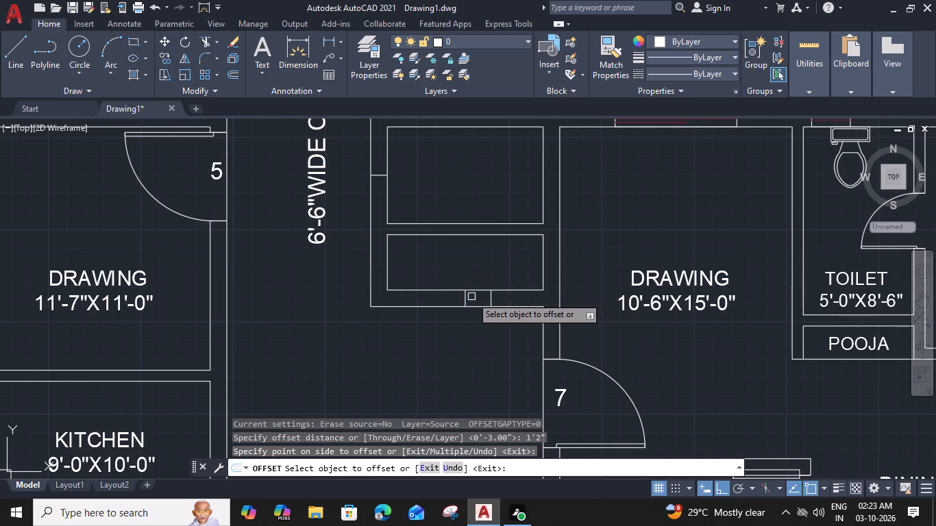
{"action": "left_click", "coordinate": [467, 297]}
{"action": "left_click", "coordinate": [435, 297]}
Offset the short horizontal line in the larger shaft's corridor wall by the same 1'2", above and below.
{"action": "left_click", "coordinate": [379, 174]}
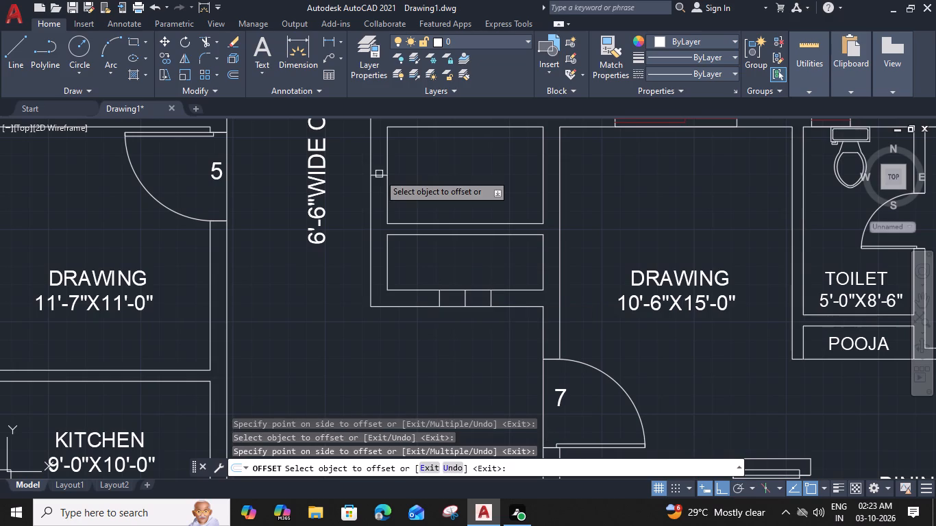
{"action": "left_click", "coordinate": [384, 148]}
{"action": "left_click", "coordinate": [379, 177]}
{"action": "left_click", "coordinate": [366, 227]}
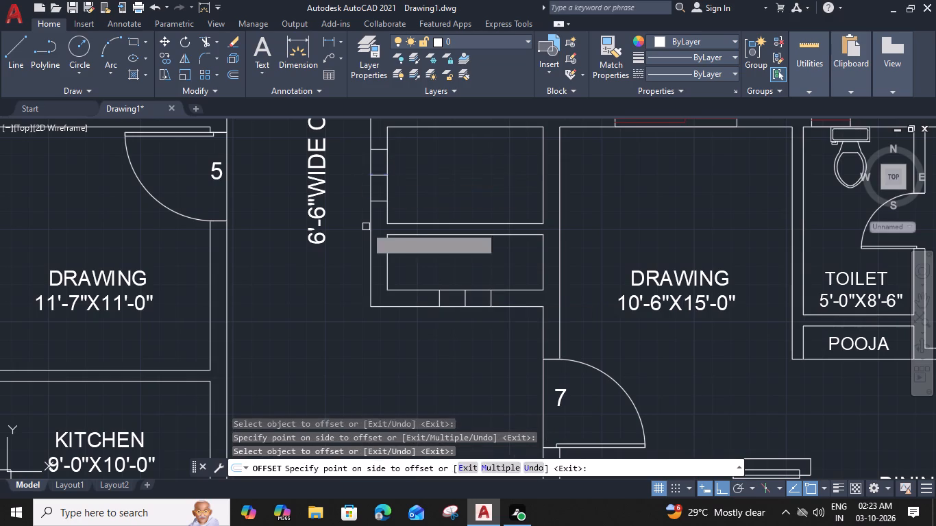
{"action": "key", "text": "Escape"}
Trim away both centre lines and the inner wall lines between the offset lines to form openings in the two shafts.
{"action": "key", "text": "t"}
{"action": "key", "text": "r"}
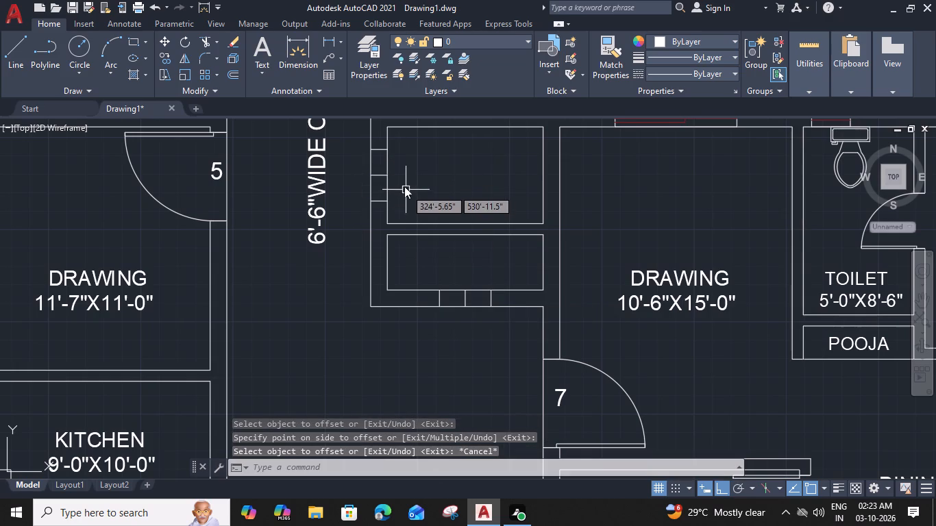
{"action": "key", "text": "space"}
{"action": "left_click", "coordinate": [380, 177]}
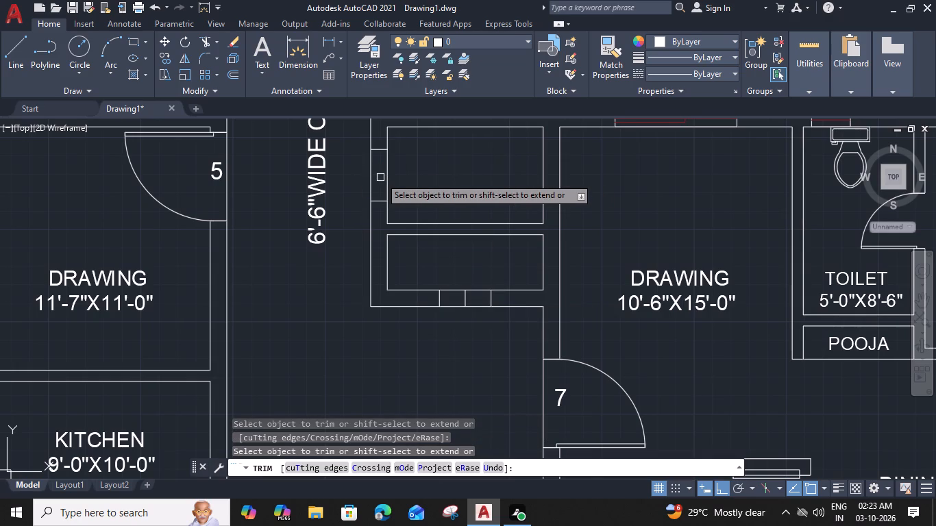
{"action": "left_click", "coordinate": [463, 296]}
{"action": "left_click", "coordinate": [463, 291]}
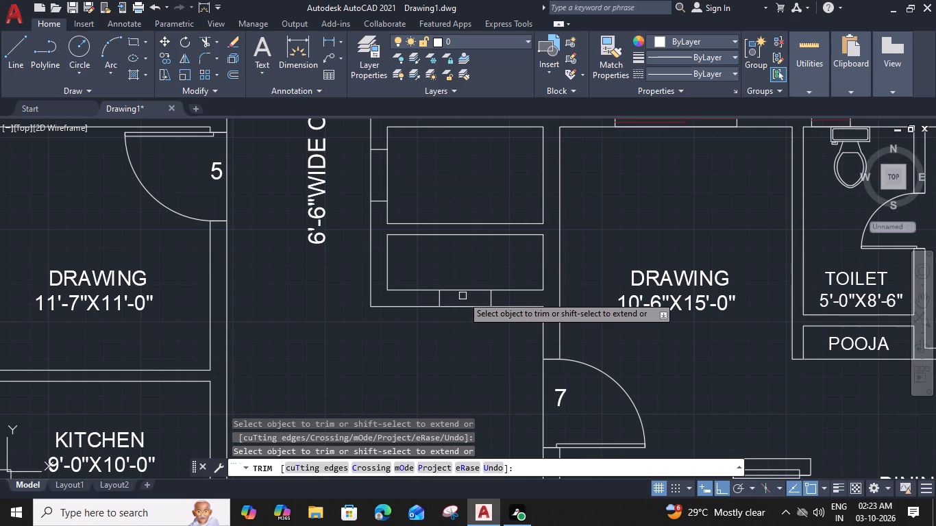
{"action": "left_click", "coordinate": [388, 166]}
{"action": "key", "text": "Escape"}
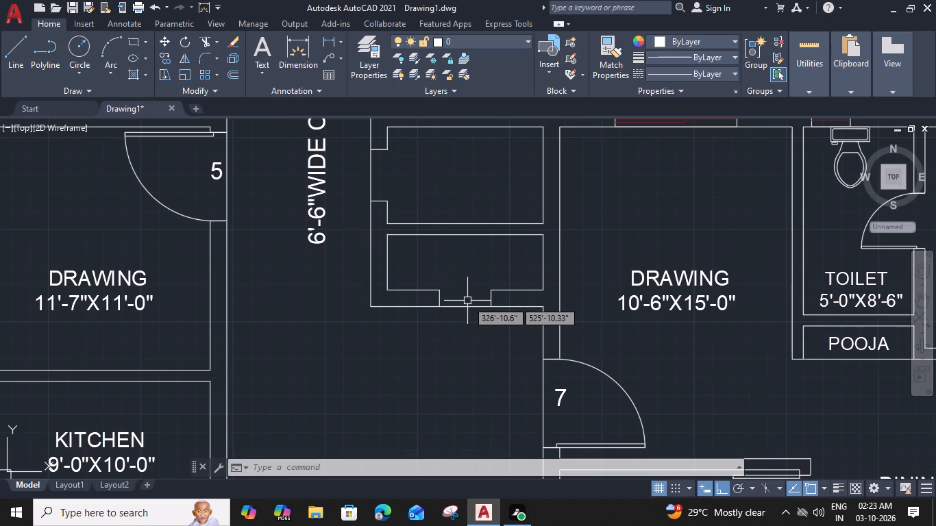
Draw a horizontal line between the midpoints of the two jambs of the smaller shaft's opening.
{"action": "key", "text": "l"}
{"action": "key", "text": "space"}
{"action": "scroll", "coordinate": [475, 298], "scroll_direction": "up", "scroll_amount": 1}
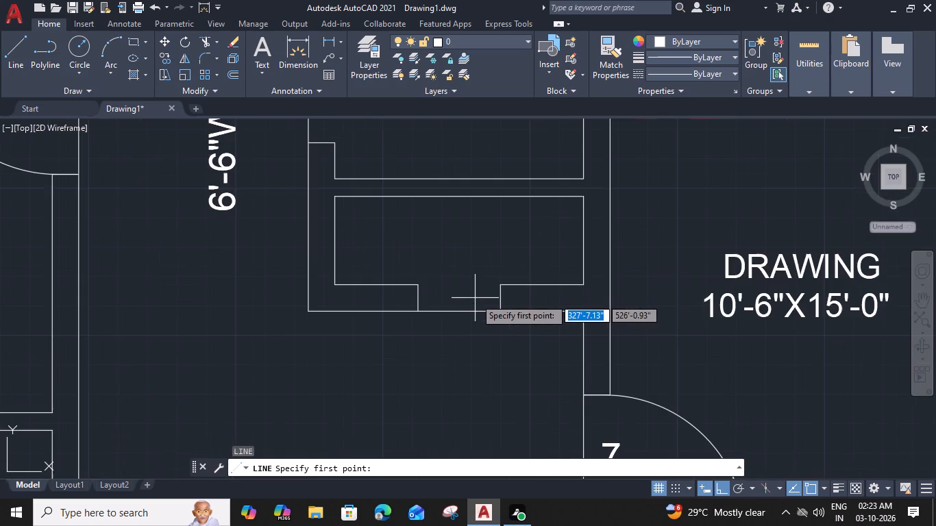
{"action": "left_click", "coordinate": [501, 301]}
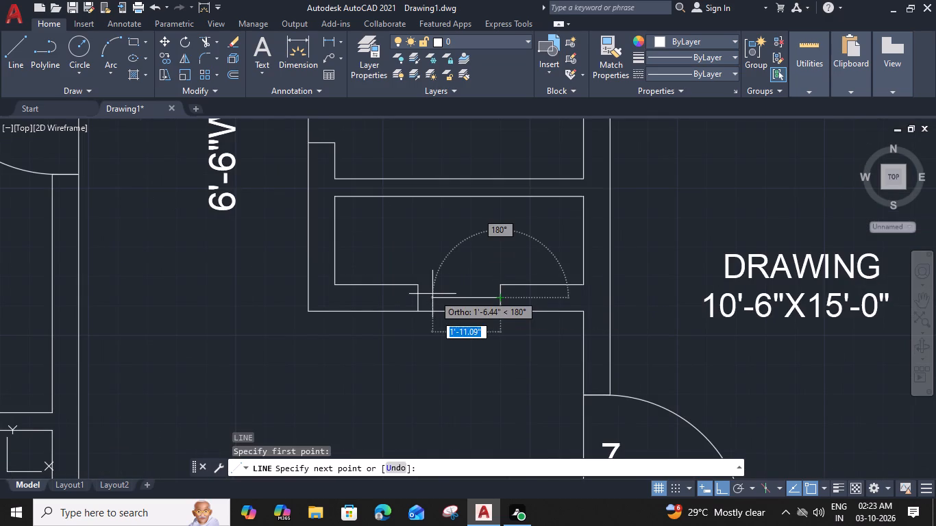
{"action": "left_click", "coordinate": [418, 296]}
{"action": "key", "text": "Escape"}
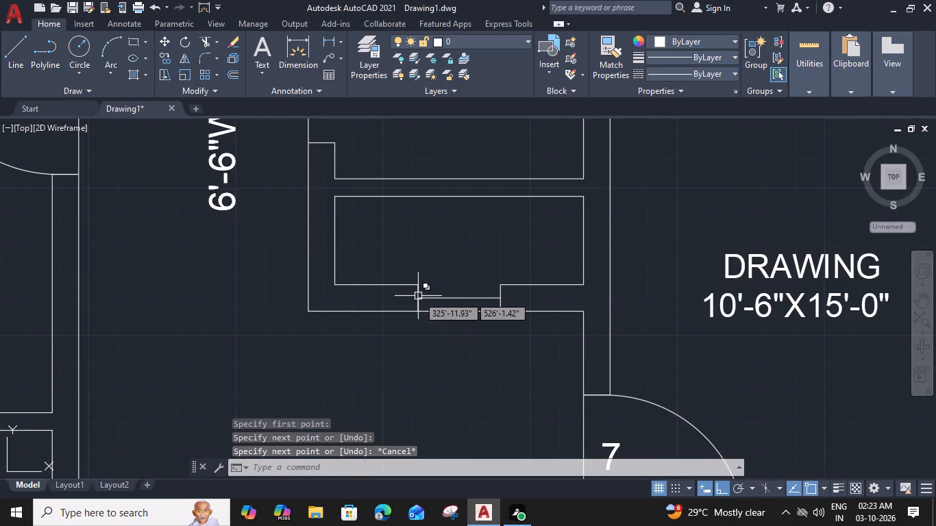
Offset the horizontal line in the smaller shaft's opening by 2" toward the outer wall face.
{"action": "left_click", "coordinate": [442, 300]}
{"action": "type", "text": "O"}
{"action": "key", "text": "space"}
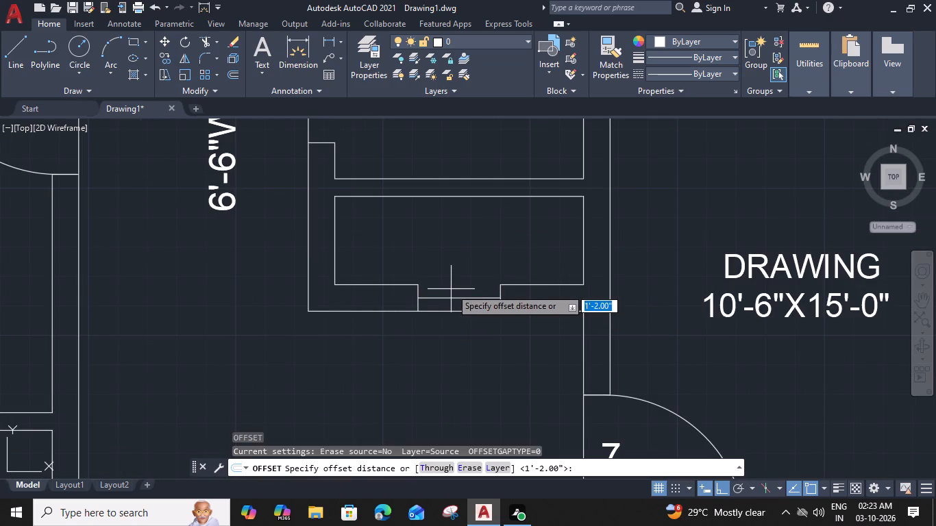
{"action": "key", "text": "2"}
{"action": "key", "text": "shift+quotedbl"}
{"action": "key", "text": "Return"}
{"action": "left_click", "coordinate": [450, 310]}
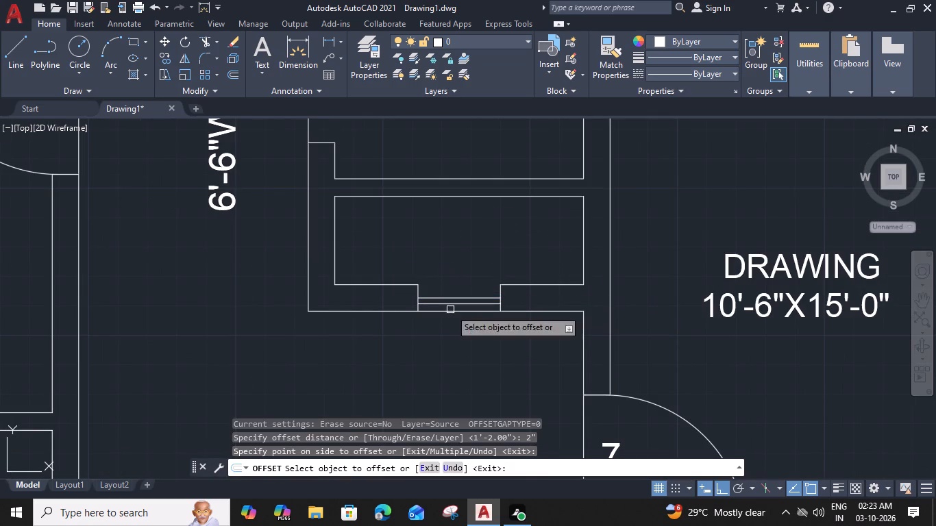
{"action": "middle_click_drag", "start_coordinate": [430, 225], "coordinate": [490, 361]}
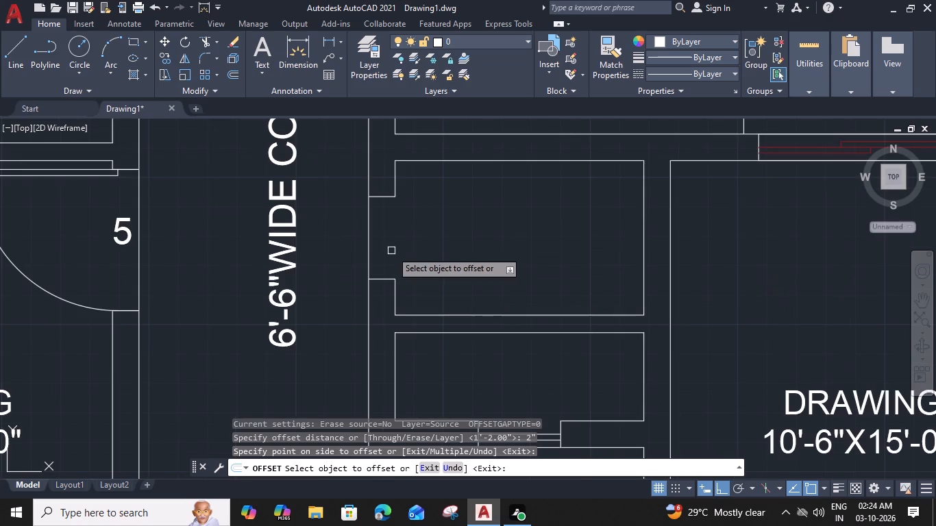
{"action": "key", "text": "Escape"}
Draw a vertical line between the midpoints of the two jambs of the larger shaft's opening.
{"action": "type", "text": "L"}
{"action": "key", "text": "space"}
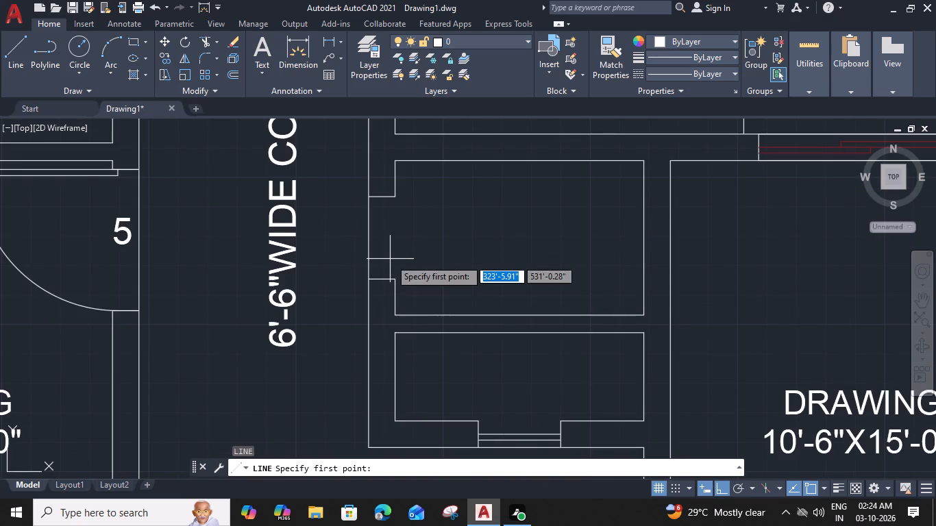
{"action": "left_click_drag", "start_coordinate": [382, 280], "coordinate": [382, 271]}
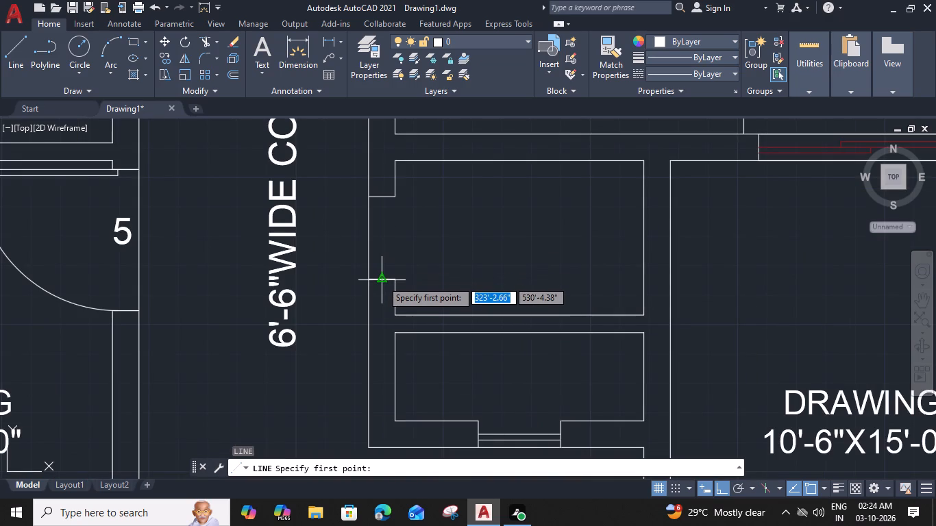
{"action": "left_click", "coordinate": [382, 196]}
{"action": "key", "text": "Escape"}
Offset the vertical line in the larger shaft's opening by 2" toward the corridor.
{"action": "left_click", "coordinate": [381, 218]}
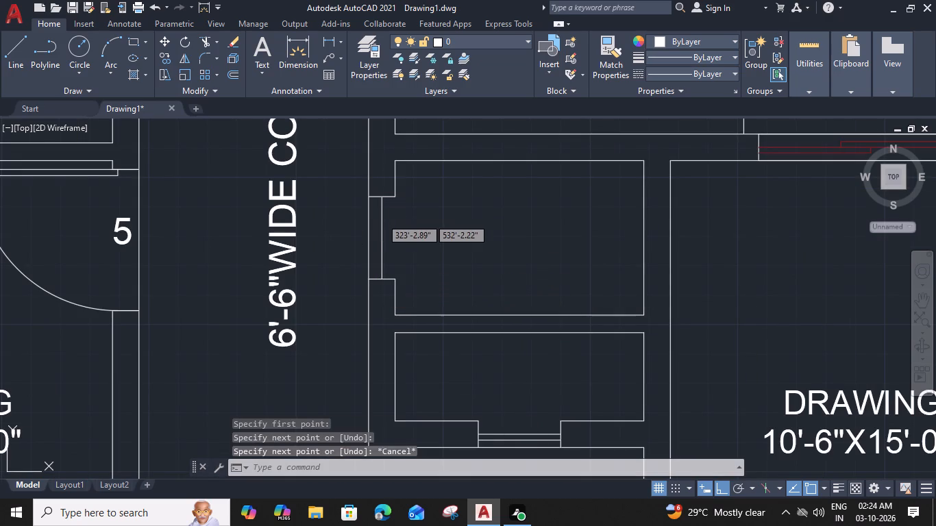
{"action": "type", "text": "O"}
{"action": "key", "text": "space"}
{"action": "key", "text": "2"}
{"action": "key", "text": "shift+quotedbl"}
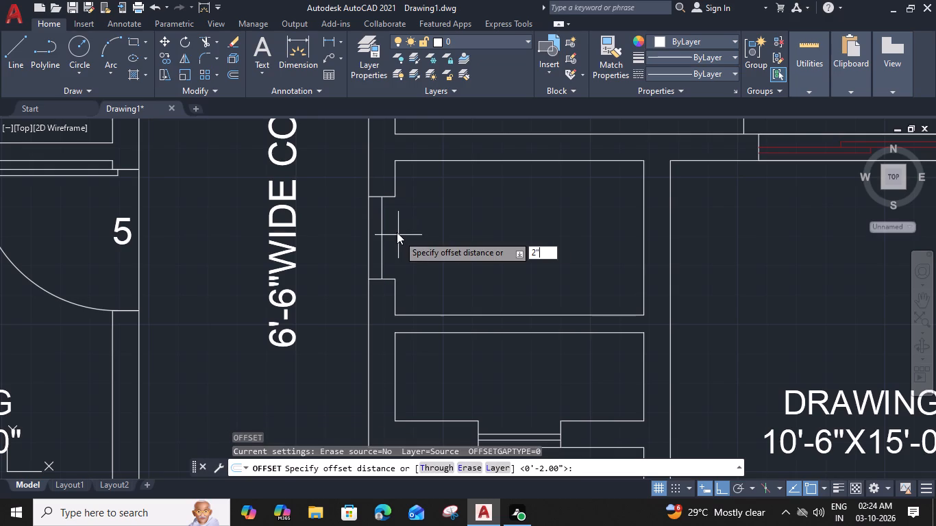
{"action": "key", "text": "Return"}
{"action": "left_click", "coordinate": [368, 233]}
{"action": "key", "text": "Escape"}
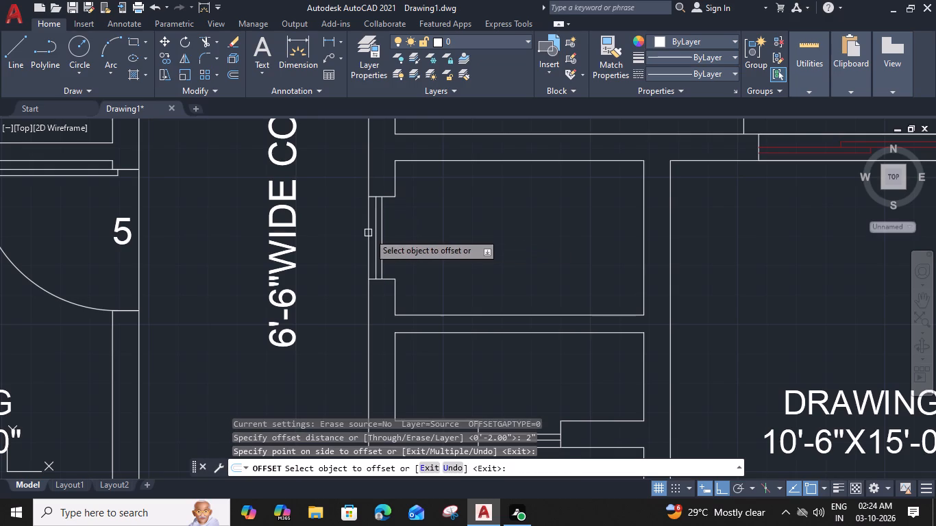
Change the colour of the two vertical lines in the larger shaft's opening to dark red 153,27,30.
{"action": "left_click", "coordinate": [391, 227]}
{"action": "left_click", "coordinate": [371, 240]}
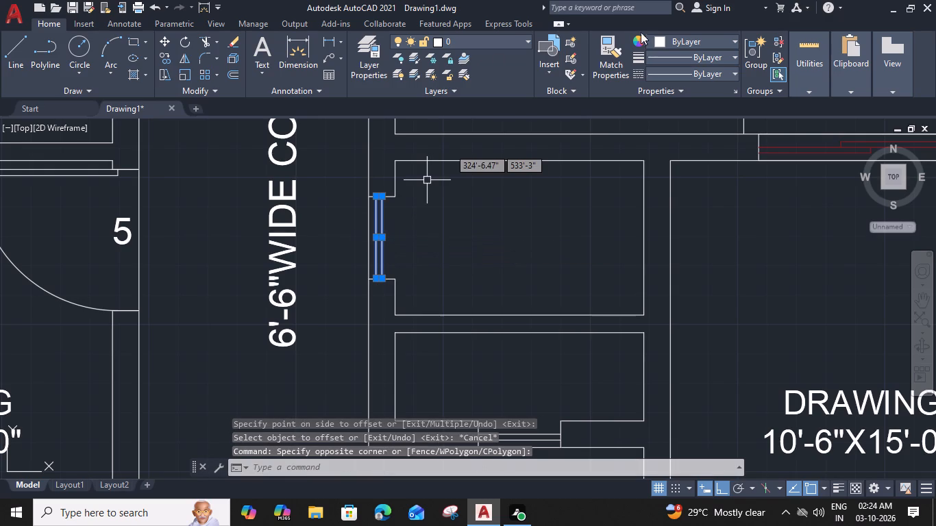
{"action": "left_click", "coordinate": [660, 38]}
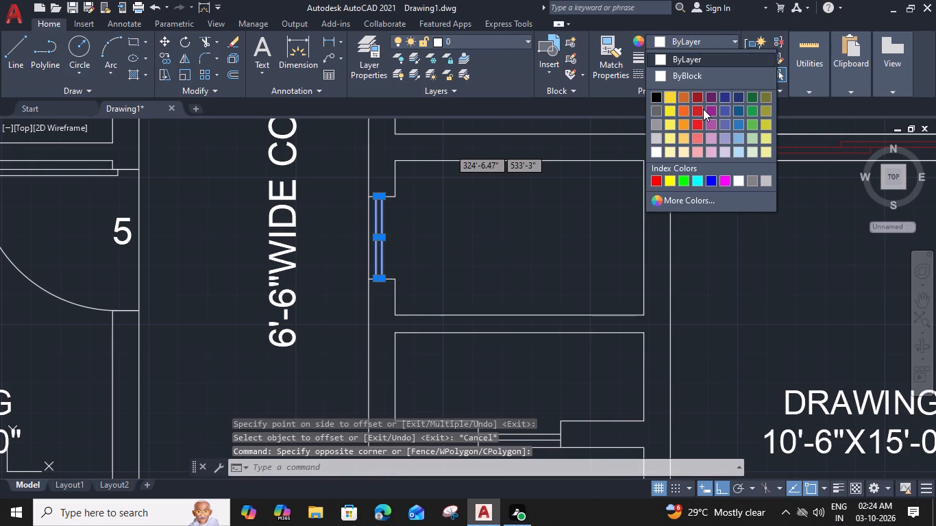
{"action": "left_click", "coordinate": [702, 98]}
Change the colour of the two horizontal lines in the smaller shaft's opening to dark red 153,27,30.
{"action": "scroll", "coordinate": [643, 153], "scroll_direction": "down", "scroll_amount": 1}
{"action": "middle_click_drag", "start_coordinate": [523, 200], "coordinate": [521, 153]}
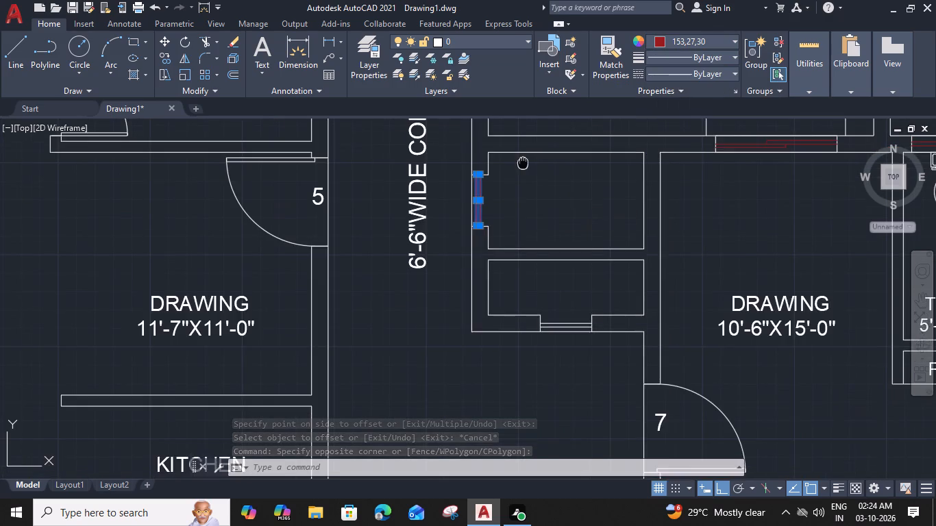
{"action": "middle_click_drag", "start_coordinate": [521, 153], "coordinate": [518, 138]}
{"action": "scroll", "coordinate": [543, 236], "scroll_direction": "up", "scroll_amount": 2}
{"action": "left_click_drag", "start_coordinate": [601, 306], "coordinate": [595, 313]}
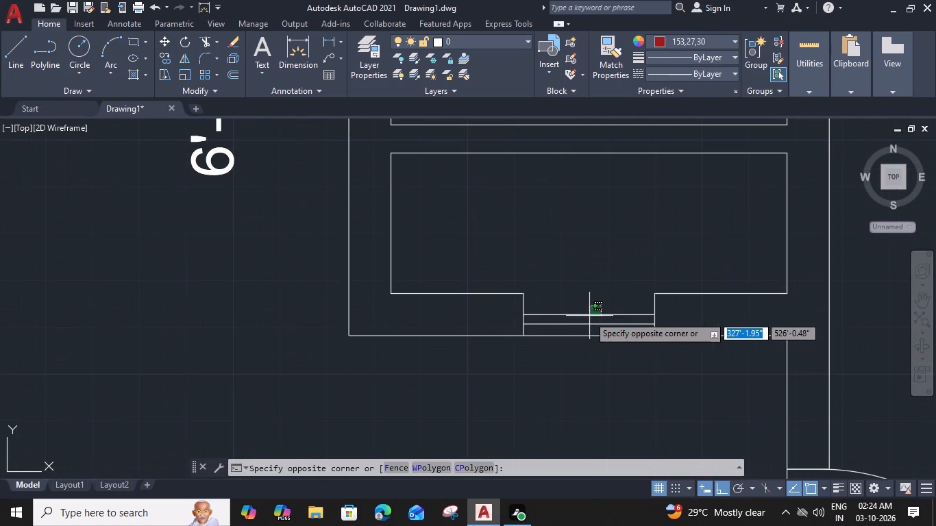
{"action": "left_click", "coordinate": [576, 327]}
{"action": "left_click", "coordinate": [720, 38]}
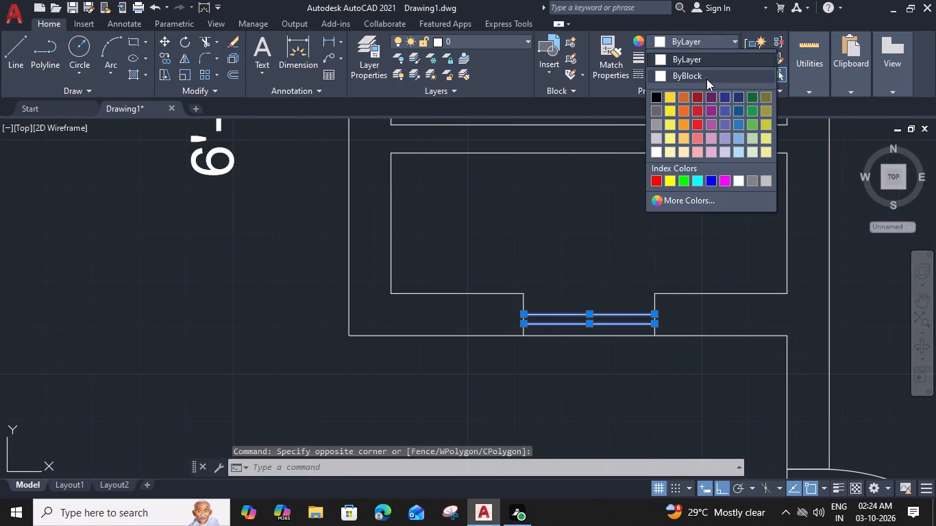
{"action": "left_click", "coordinate": [695, 95]}
{"action": "key", "text": "Escape"}
{"action": "scroll", "coordinate": [565, 166], "scroll_direction": "down", "scroll_amount": 3}
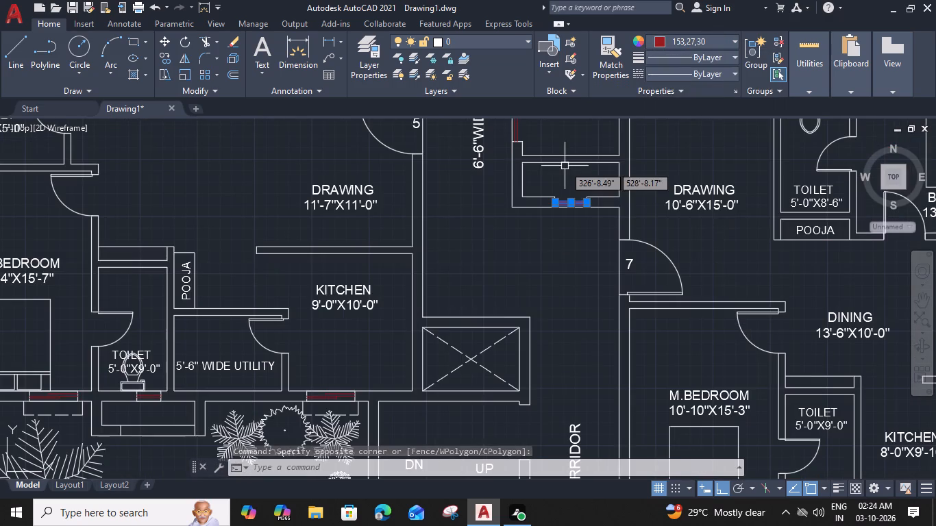
{"action": "key", "text": "Escape"}
{"action": "scroll", "coordinate": [561, 188], "scroll_direction": "down", "scroll_amount": 2}
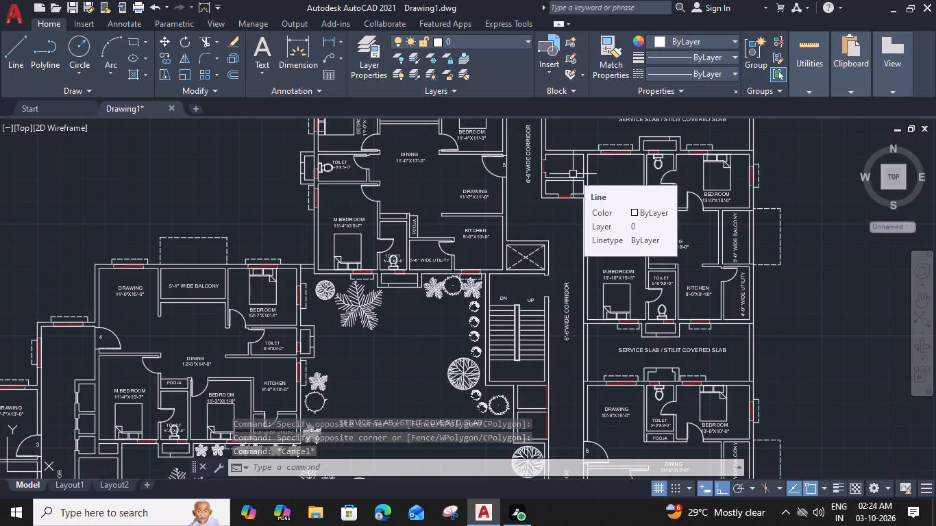
Change the colour of the window in the uppermost of the three corridor shafts beside flat 4's M.Bedroom to dark red 153,27,30.
{"action": "middle_click_drag", "start_coordinate": [568, 299], "coordinate": [491, 307]}
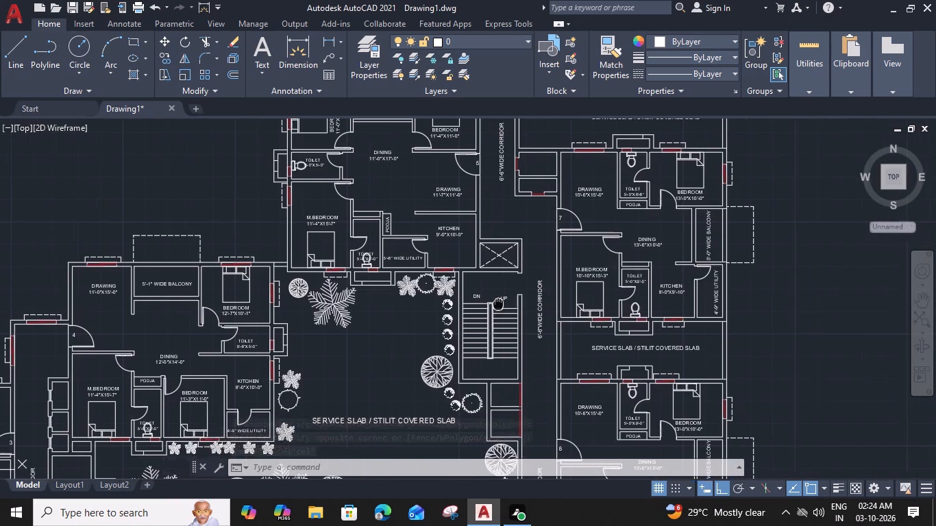
{"action": "middle_click_drag", "start_coordinate": [491, 307], "coordinate": [490, 308]}
{"action": "scroll", "coordinate": [491, 301], "scroll_direction": "down", "scroll_amount": 1}
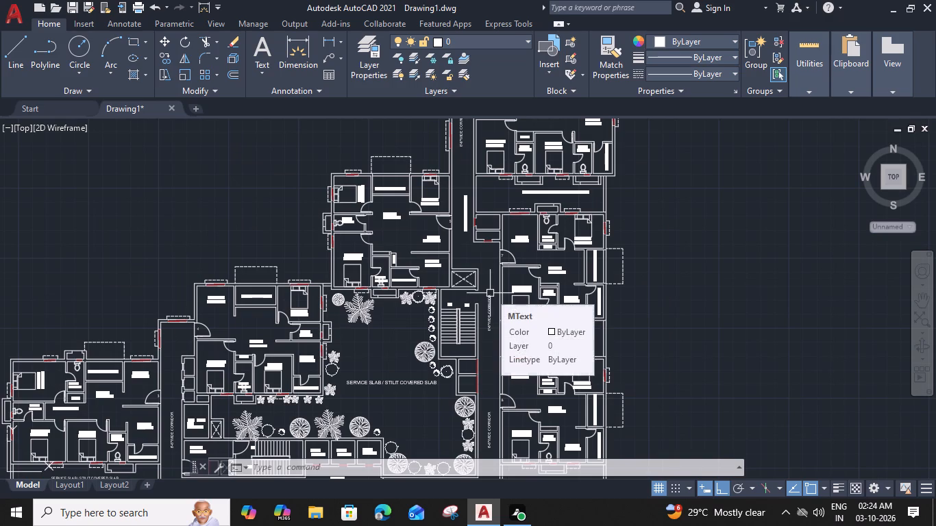
{"action": "middle_click_drag", "start_coordinate": [490, 293], "coordinate": [506, 227]}
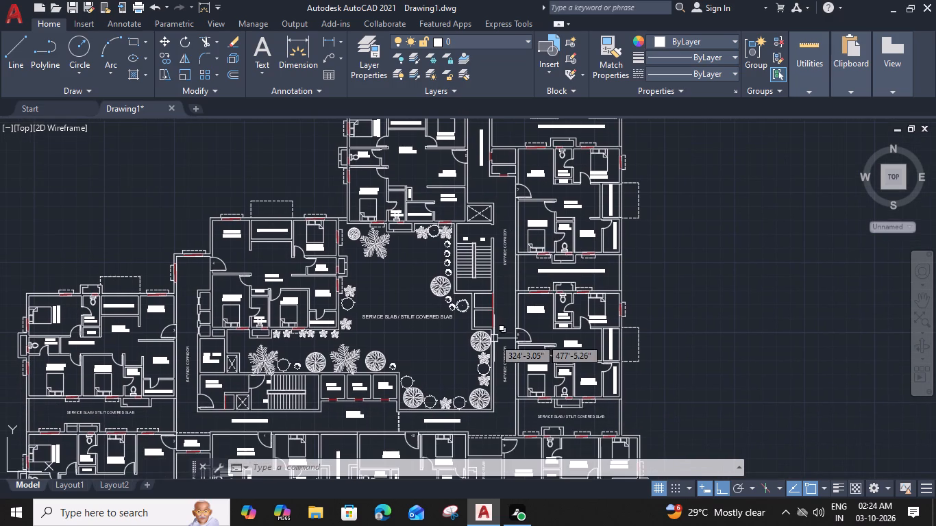
{"action": "middle_click_drag", "start_coordinate": [495, 341], "coordinate": [521, 292]}
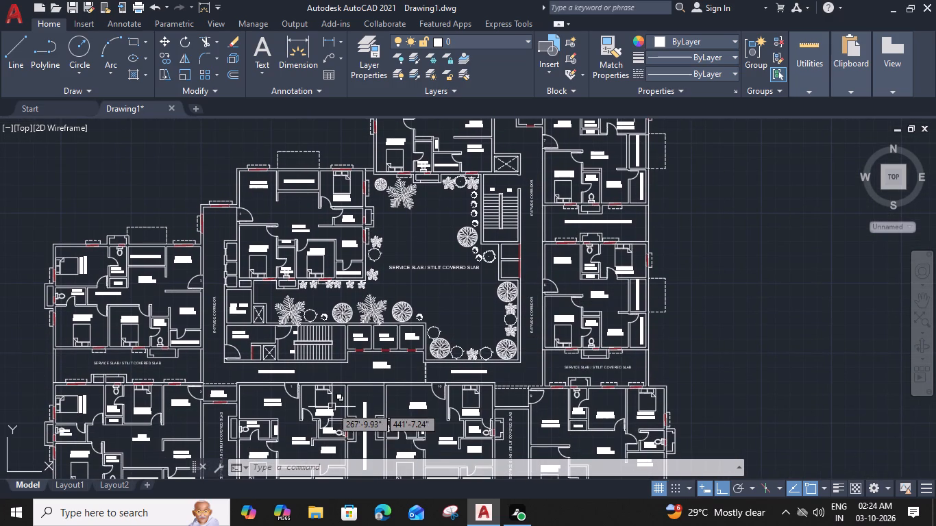
{"action": "middle_click_drag", "start_coordinate": [272, 331], "coordinate": [372, 338]}
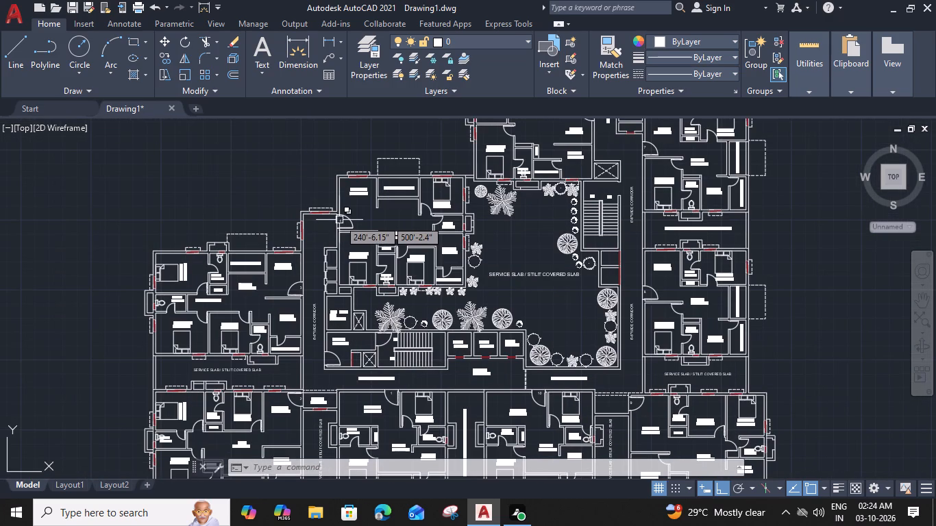
{"action": "scroll", "coordinate": [336, 240], "scroll_direction": "up", "scroll_amount": 4}
{"action": "middle_click_drag", "start_coordinate": [310, 320], "coordinate": [340, 291]}
{"action": "left_click", "coordinate": [300, 279]}
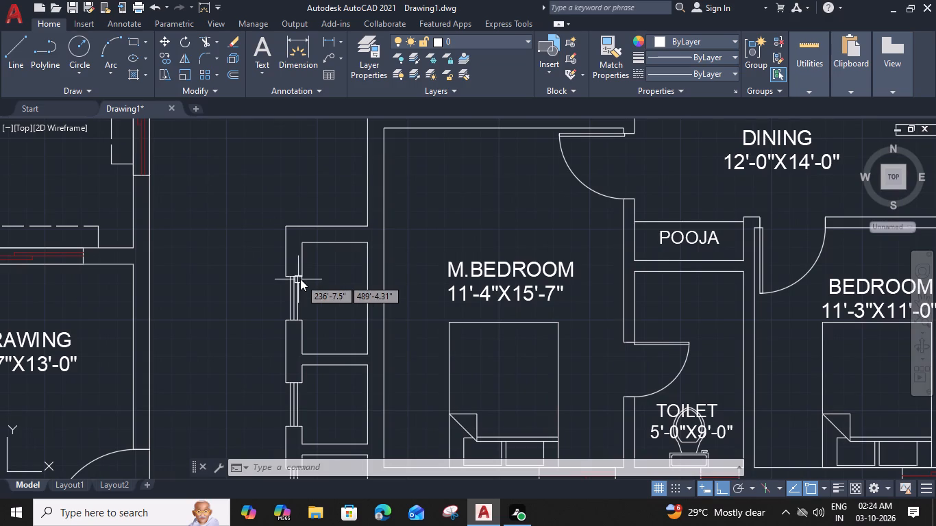
{"action": "left_click", "coordinate": [667, 39]}
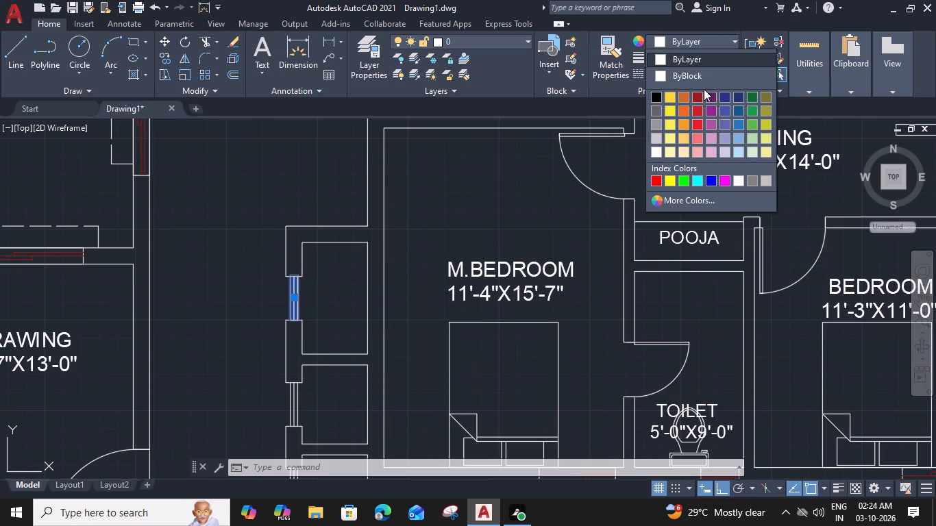
{"action": "left_click", "coordinate": [695, 94]}
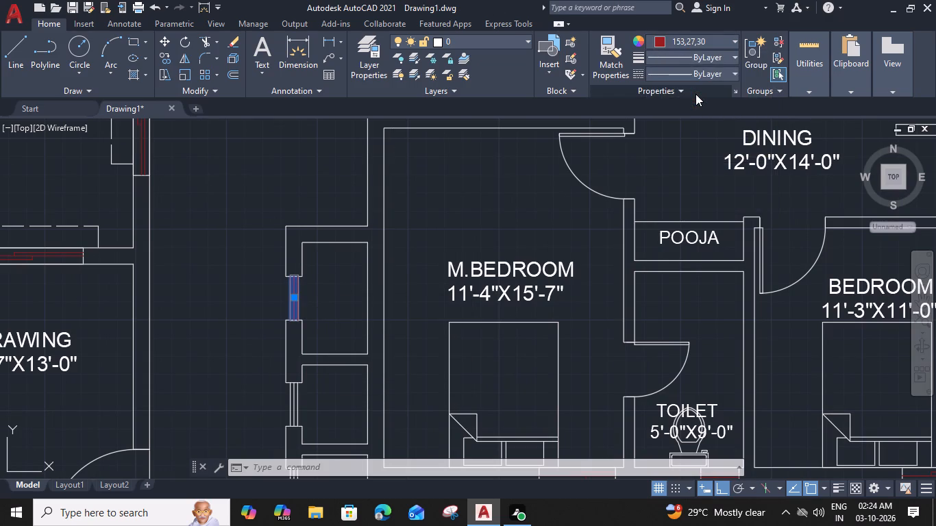
Change the colour of the windows in the middle and lowest corridor shafts beside flat 4's M.Bedroom to dark red 153,27,30.
{"action": "middle_click_drag", "start_coordinate": [453, 216], "coordinate": [508, 95]}
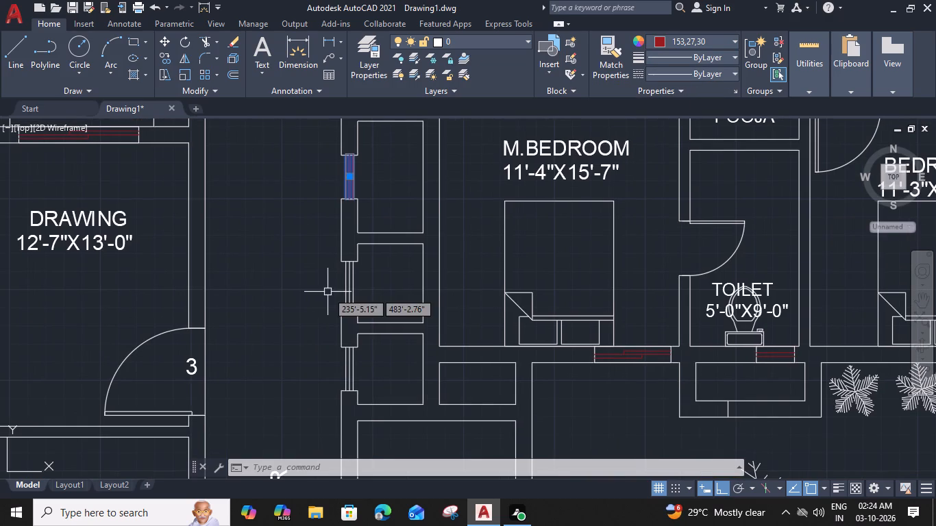
{"action": "left_click_drag", "start_coordinate": [371, 277], "coordinate": [345, 285]}
{"action": "left_click_drag", "start_coordinate": [312, 296], "coordinate": [318, 289]}
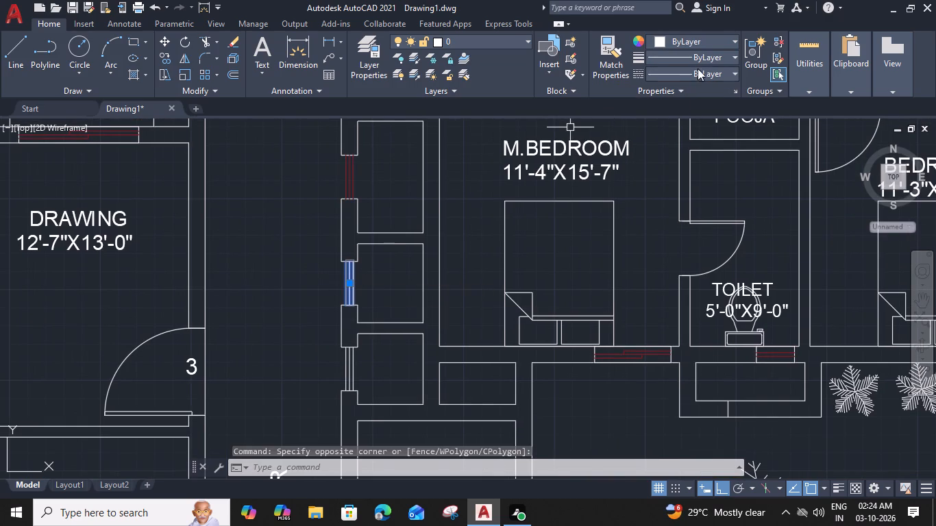
{"action": "left_click", "coordinate": [717, 40]}
{"action": "left_click", "coordinate": [699, 92]}
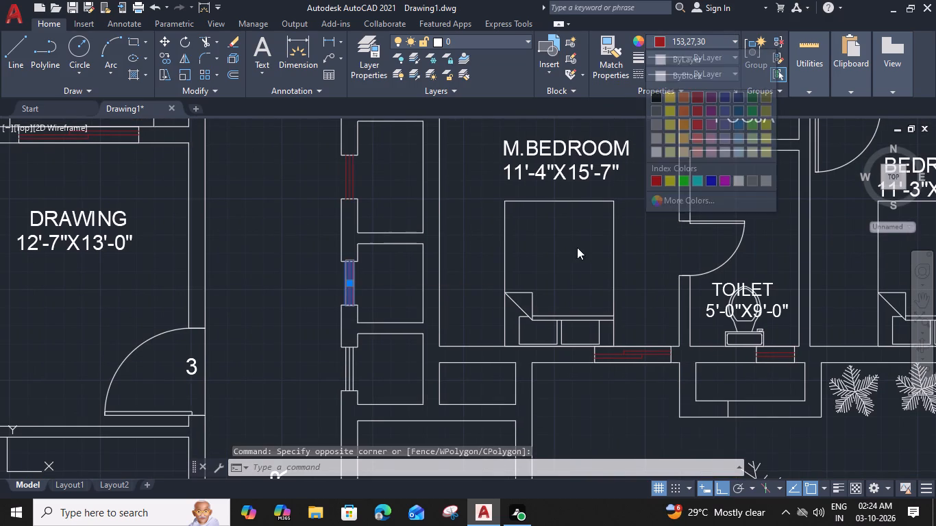
{"action": "middle_click_drag", "start_coordinate": [508, 288], "coordinate": [552, 184]}
{"action": "left_click_drag", "start_coordinate": [407, 258], "coordinate": [400, 262]}
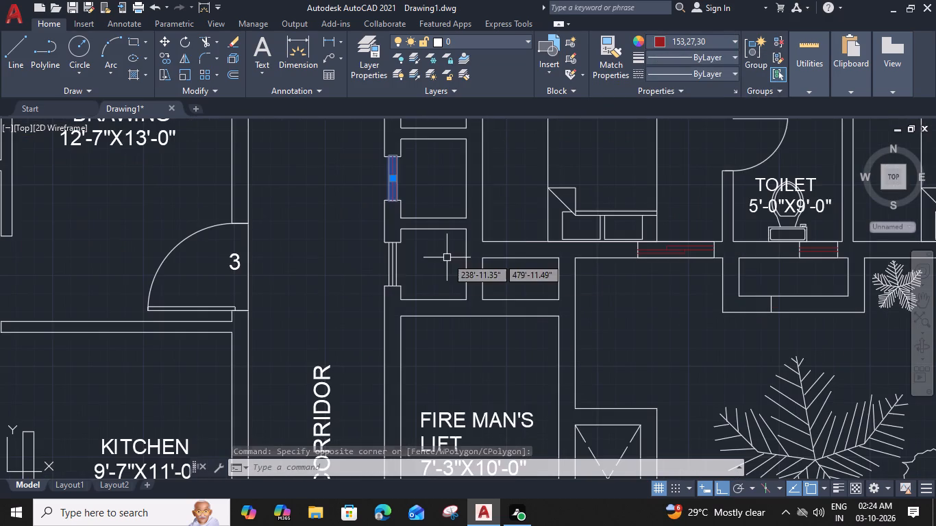
{"action": "left_click", "coordinate": [376, 268]}
{"action": "left_click", "coordinate": [716, 34]}
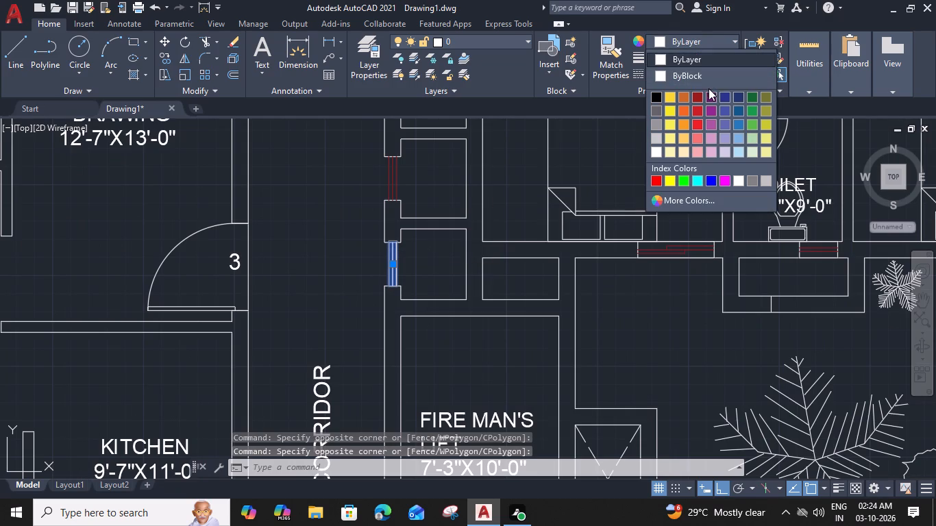
{"action": "left_click", "coordinate": [697, 95]}
Draw a vertical line across the wall between the fire man's lift and the lobby, starting at the midpoint of the lift's lower edge.
{"action": "scroll", "coordinate": [419, 331], "scroll_direction": "down", "scroll_amount": 1}
{"action": "middle_click_drag", "start_coordinate": [419, 329], "coordinate": [423, 216]}
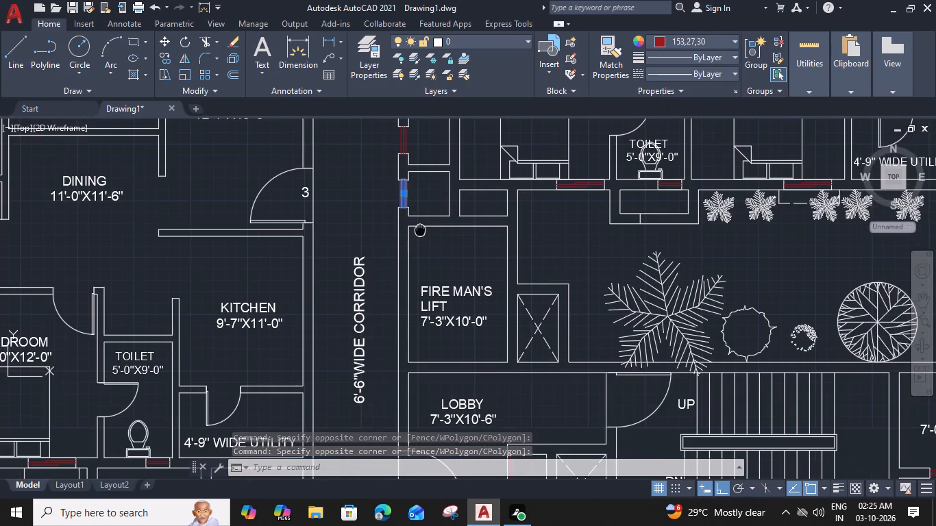
{"action": "middle_click_drag", "start_coordinate": [423, 216], "coordinate": [423, 214]}
{"action": "scroll", "coordinate": [471, 340], "scroll_direction": "up", "scroll_amount": 1}
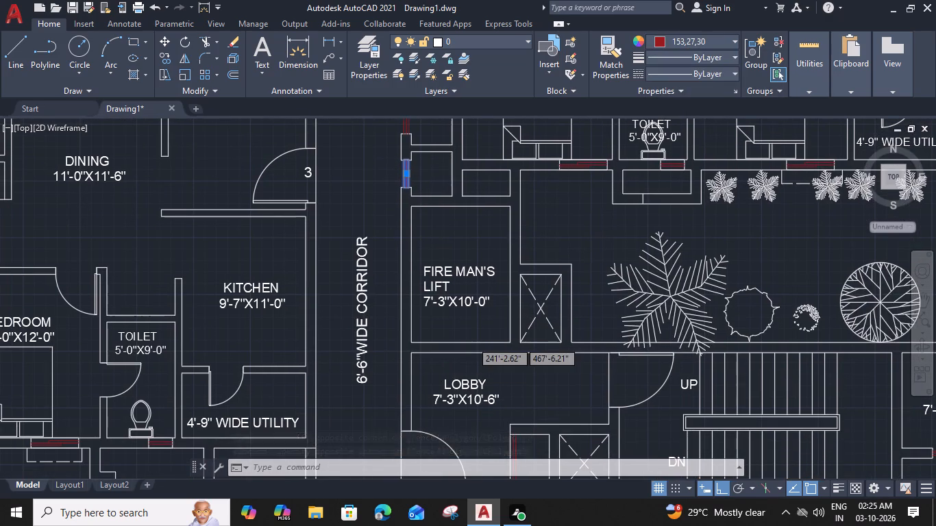
{"action": "type", "text": "L"}
{"action": "key", "text": "space"}
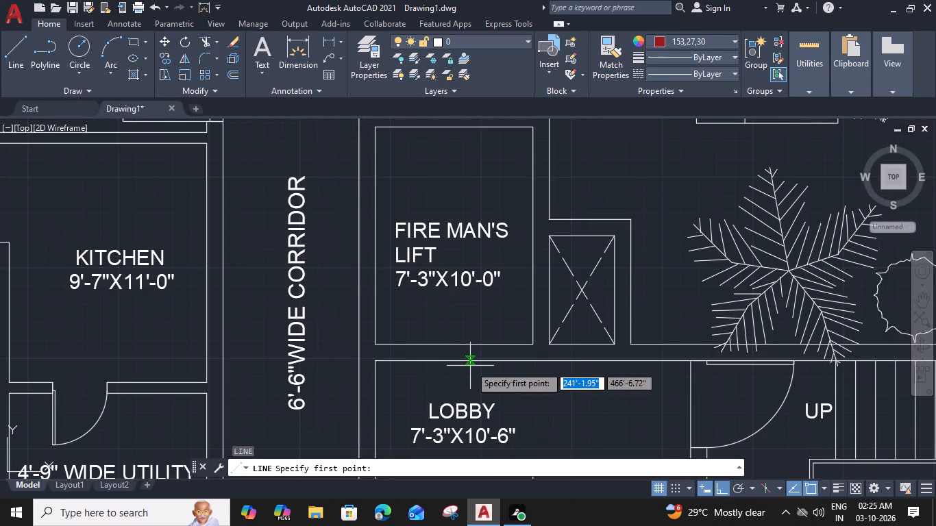
{"action": "left_click", "coordinate": [456, 342]}
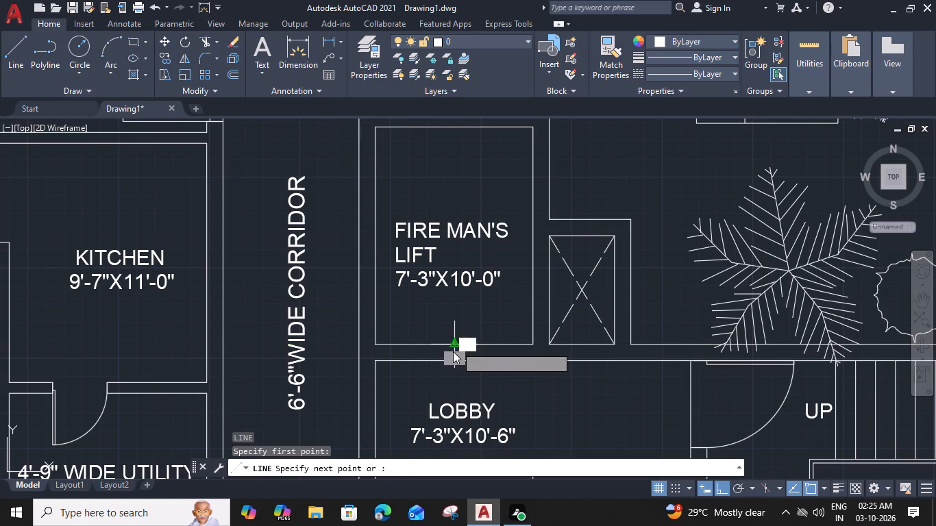
{"action": "left_click", "coordinate": [453, 362]}
{"action": "key", "text": "Escape"}
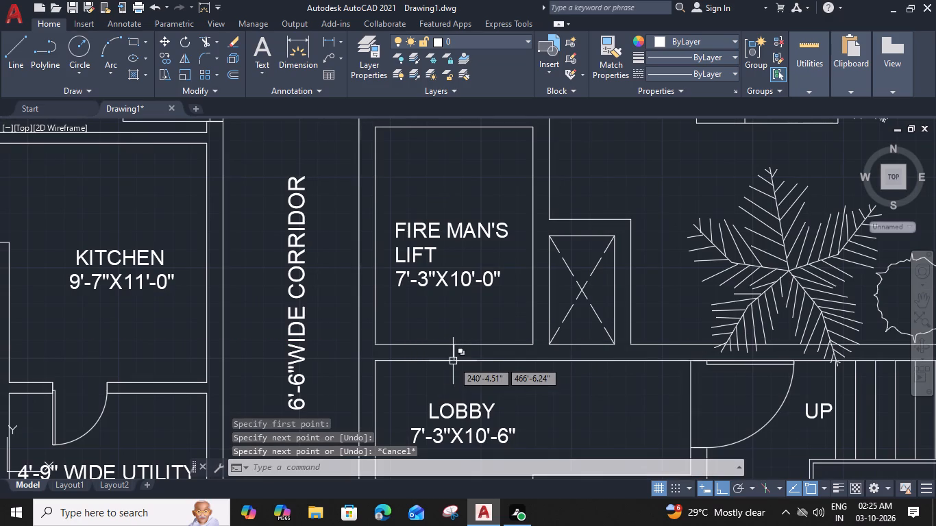
Offset the short vertical line in the fire man's lift wall by 1'6" to both sides.
{"action": "left_click", "coordinate": [452, 353]}
{"action": "type", "text": "O"}
{"action": "key", "text": "space"}
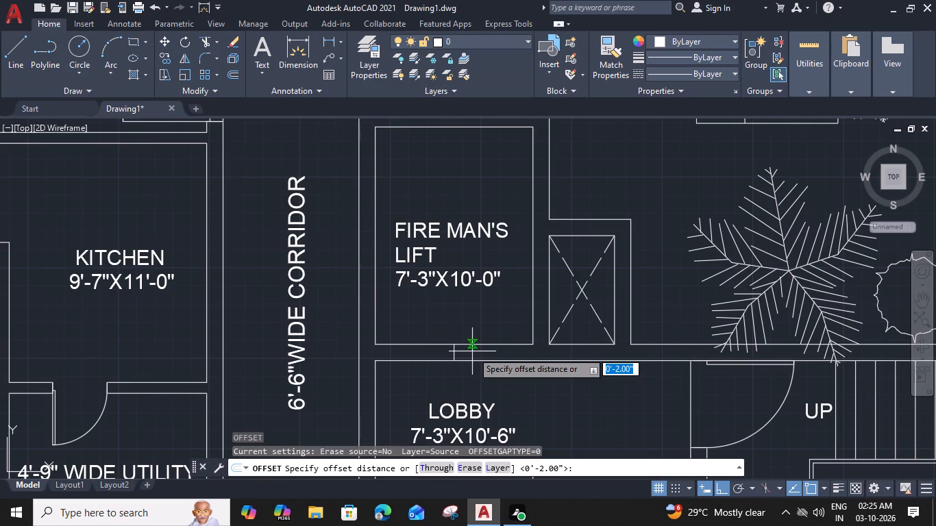
{"action": "type", "text": "1'"}
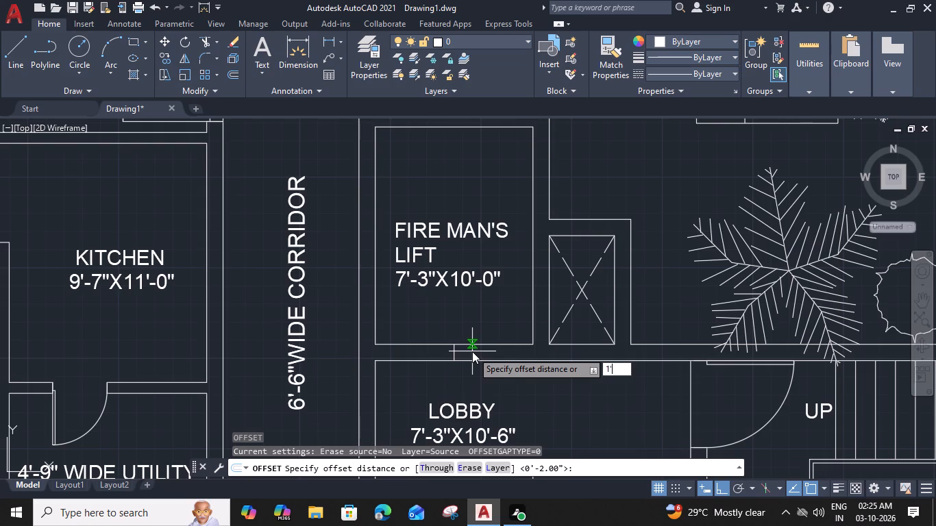
{"action": "type", "text": "6\""}
{"action": "key", "text": "Return"}
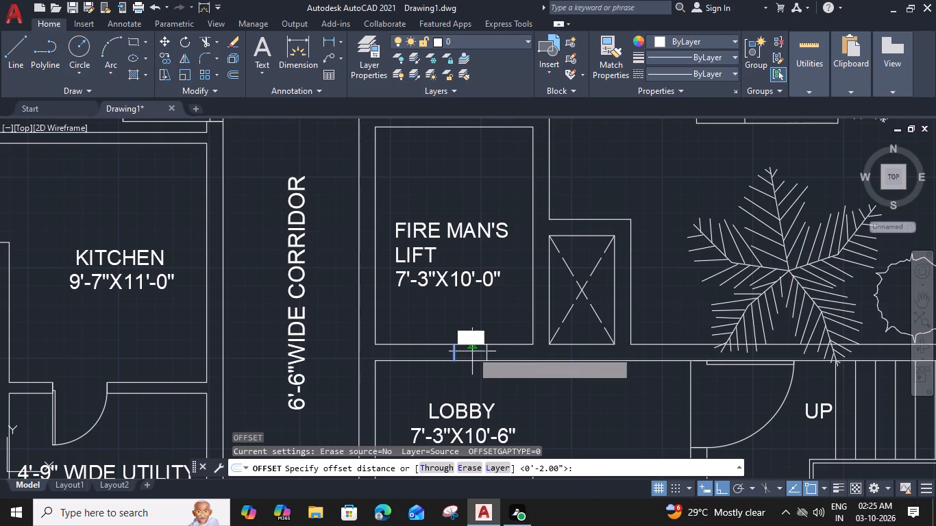
{"action": "left_click", "coordinate": [472, 351]}
{"action": "left_click", "coordinate": [453, 350]}
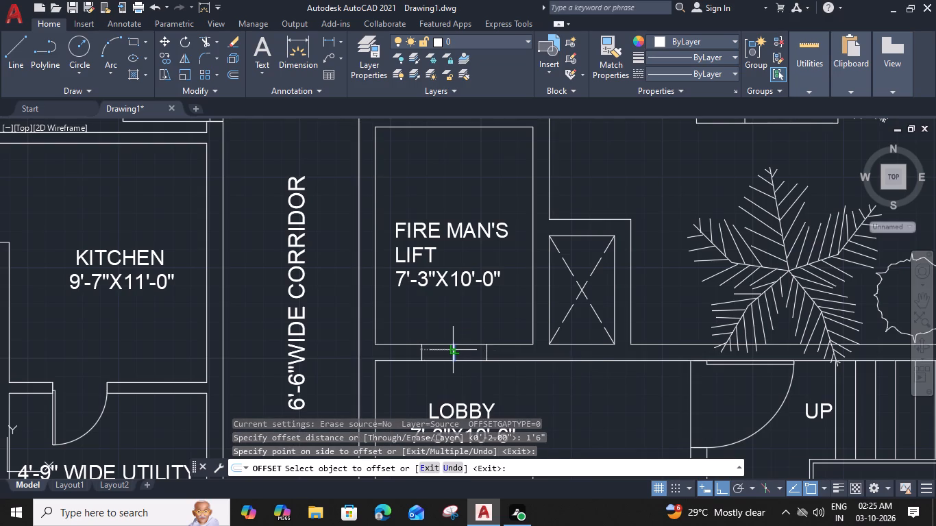
{"action": "left_click", "coordinate": [422, 355]}
{"action": "key", "text": "Escape"}
Trim away the centre line and both wall lines between the two offset lines to open the doorway from the lobby to the lift.
{"action": "type", "text": "TR"}
{"action": "key", "text": "space"}
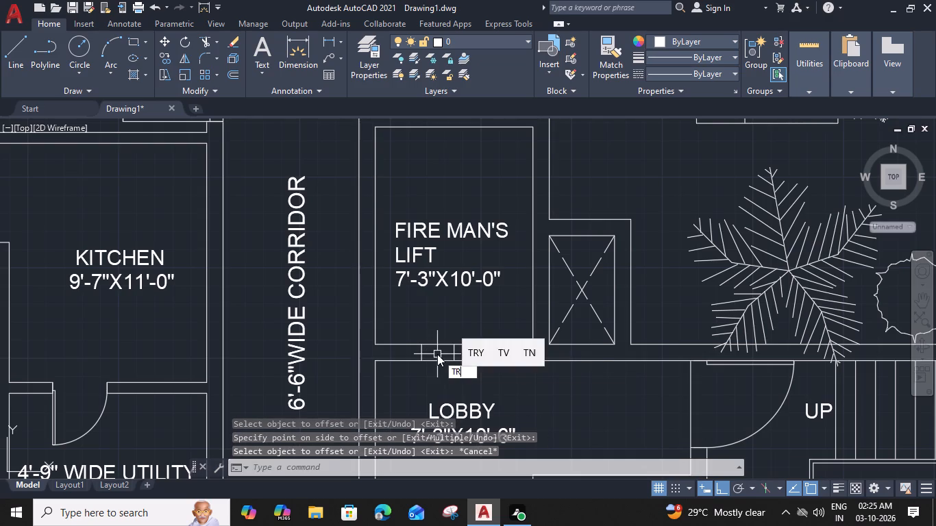
{"action": "left_click", "coordinate": [454, 355]}
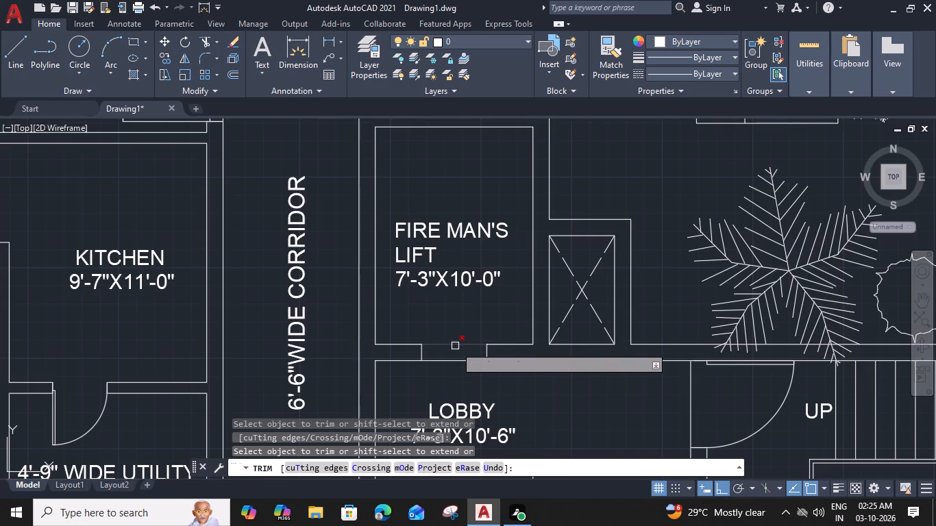
{"action": "left_click", "coordinate": [455, 346]}
{"action": "left_click", "coordinate": [455, 361]}
{"action": "key", "text": "Escape"}
Copy the door of the 4'-9" wide utility from its hinge point to the jamb nearest the corridor in the fire man's lift opening.
{"action": "scroll", "coordinate": [455, 353], "scroll_direction": "down", "scroll_amount": 1}
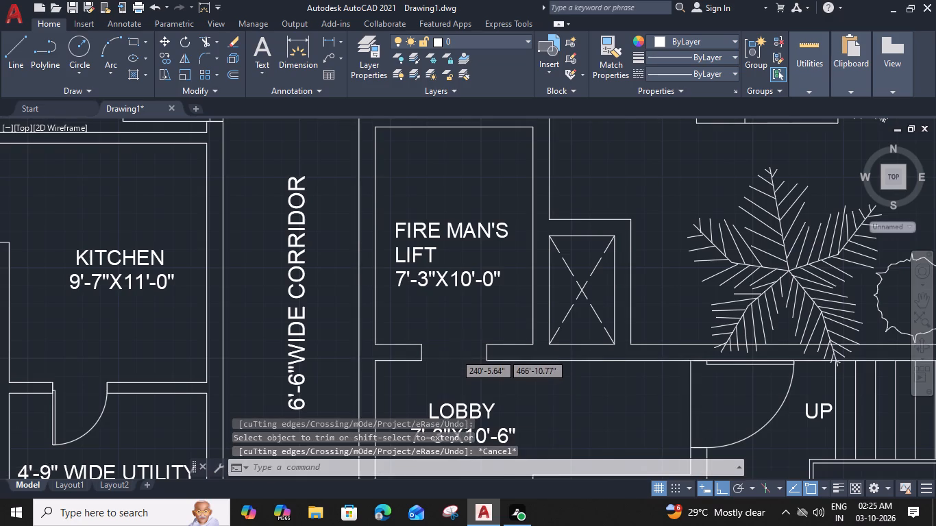
{"action": "middle_click", "coordinate": [449, 349]}
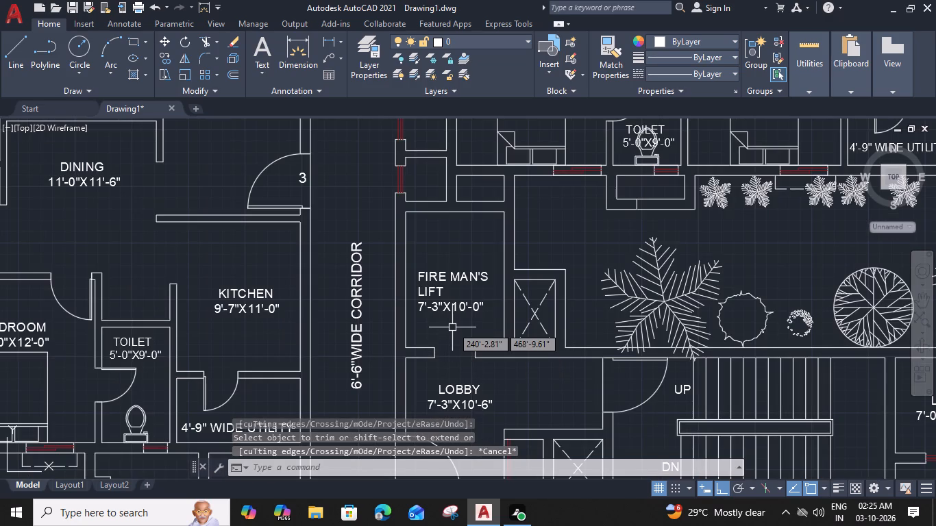
{"action": "left_click", "coordinate": [234, 389]}
{"action": "key", "text": "c"}
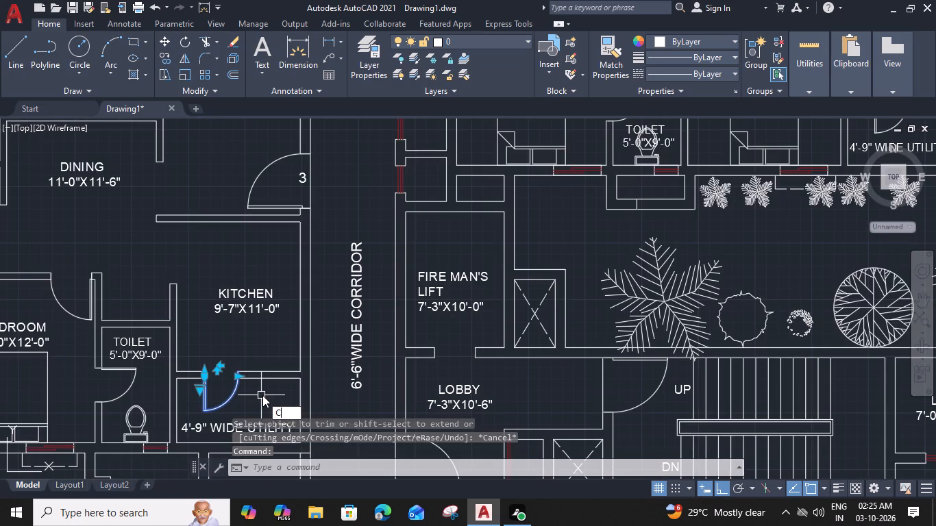
{"action": "key", "text": "o"}
{"action": "key", "text": "space"}
{"action": "left_click", "coordinate": [206, 374]}
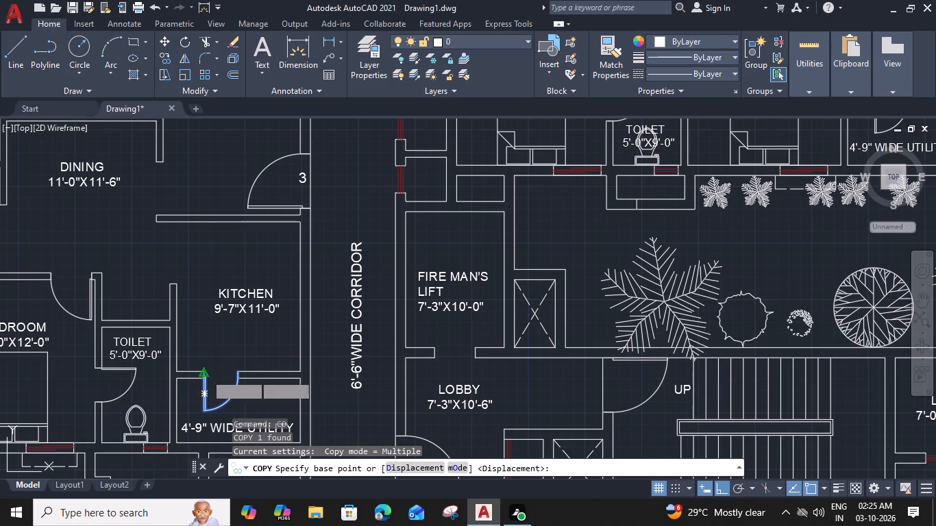
{"action": "left_click", "coordinate": [436, 353]}
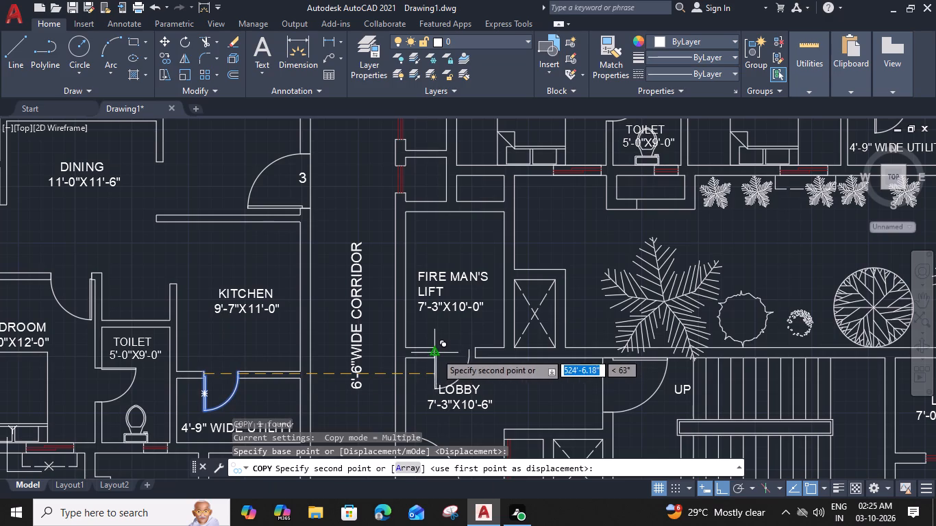
{"action": "key", "text": "Escape"}
Scale the copied door by reference from its hinge so its width spans the full opening between the lobby and fire man's lift.
{"action": "left_click", "coordinate": [468, 364]}
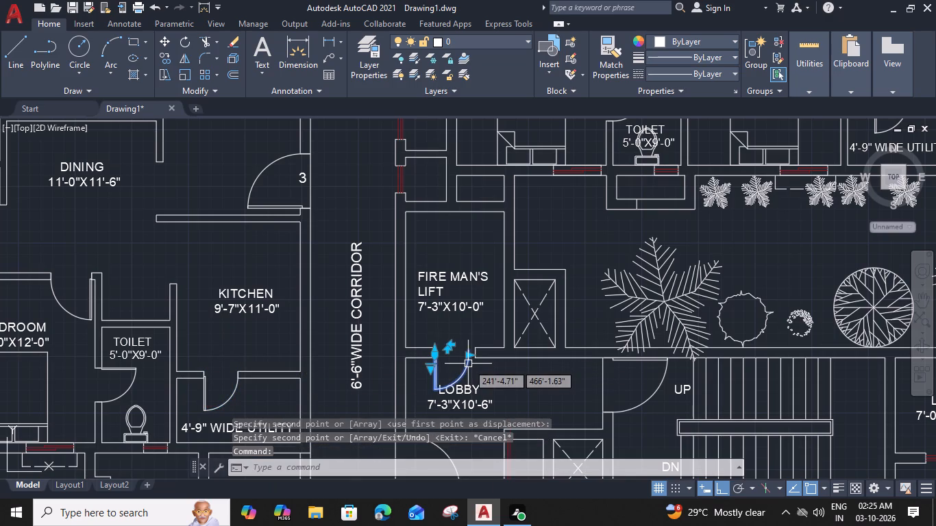
{"action": "scroll", "coordinate": [468, 364], "scroll_direction": "up", "scroll_amount": 2}
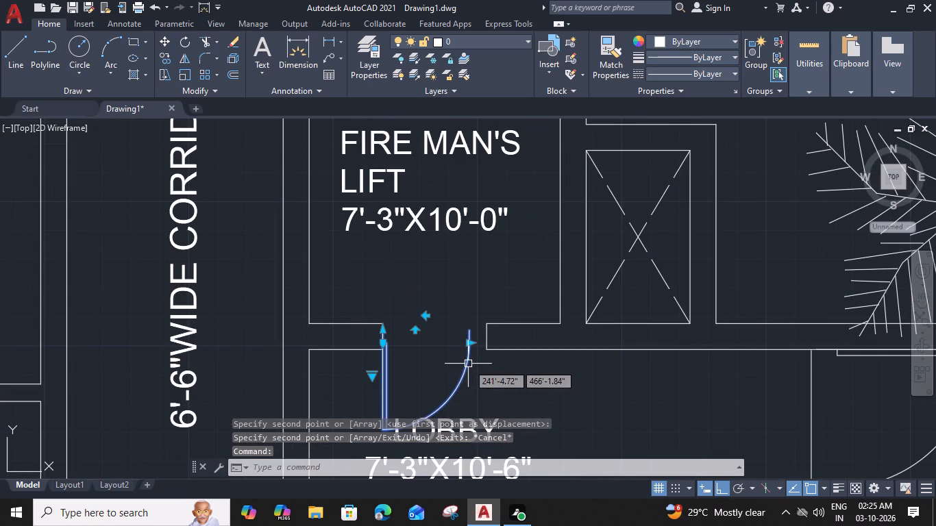
{"action": "key", "text": "s"}
{"action": "key", "text": "c"}
{"action": "key", "text": "space"}
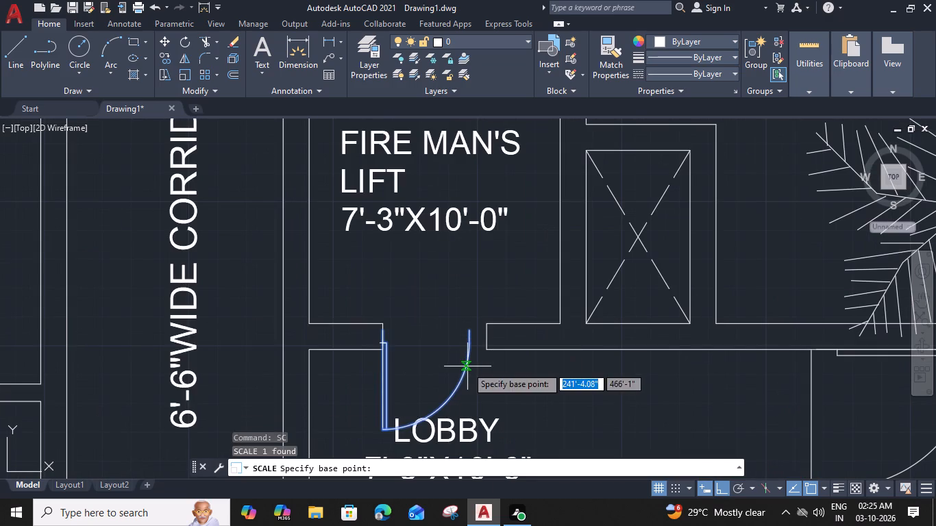
{"action": "left_click", "coordinate": [384, 331]}
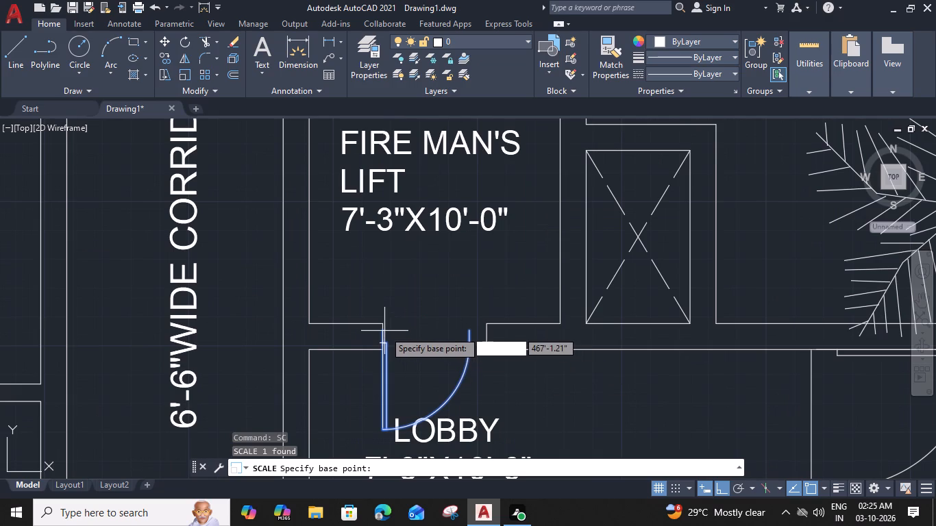
{"action": "type", "text": "R"}
{"action": "key", "text": "space"}
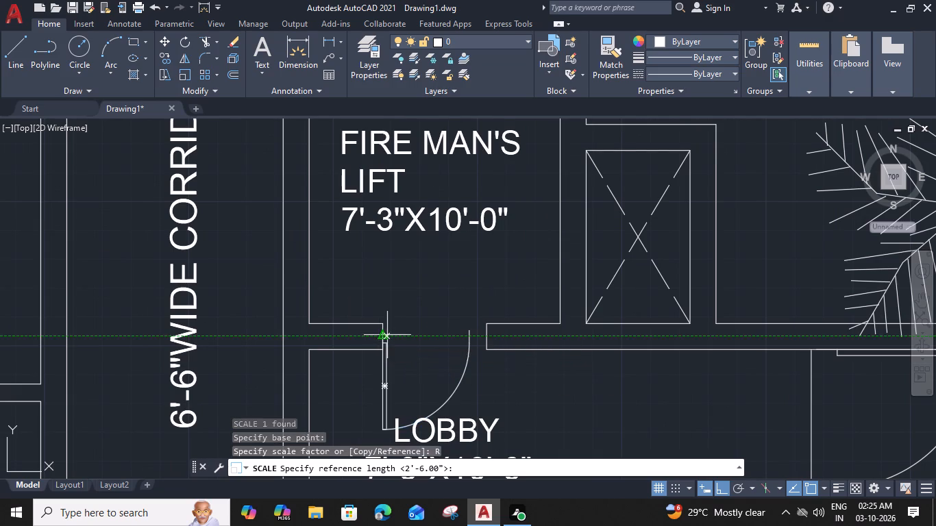
{"action": "left_click", "coordinate": [382, 334]}
{"action": "left_click", "coordinate": [470, 331]}
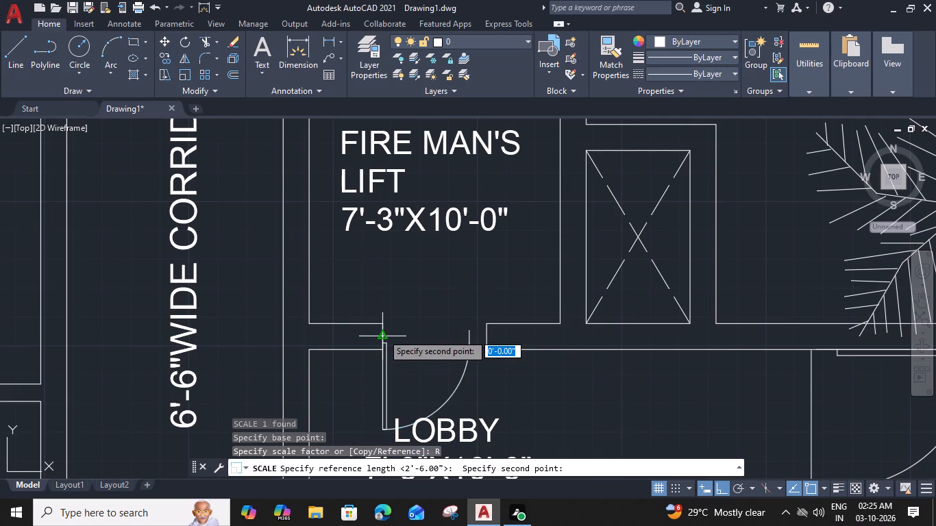
{"action": "left_click", "coordinate": [488, 336]}
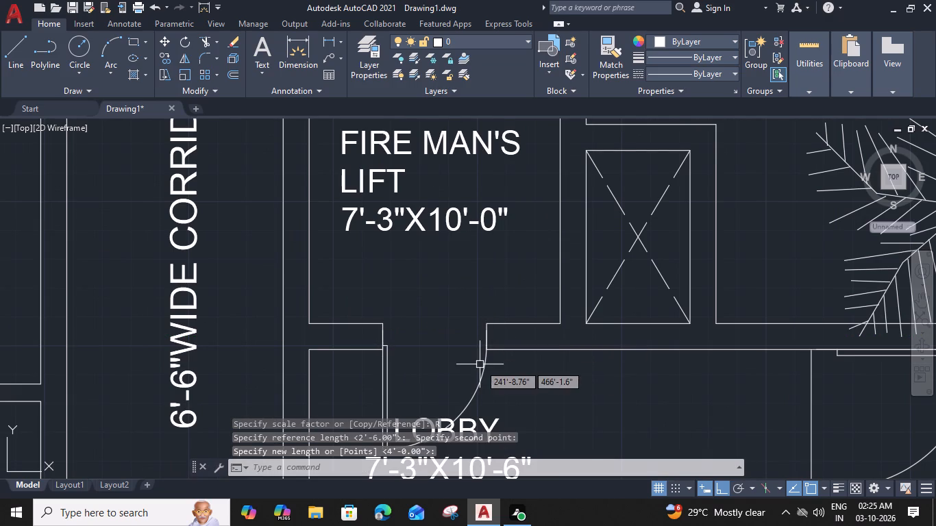
Flip the scaled door so it swings into the fire man's lift instead of the lobby.
{"action": "left_click", "coordinate": [487, 373]}
{"action": "left_click", "coordinate": [481, 367]}
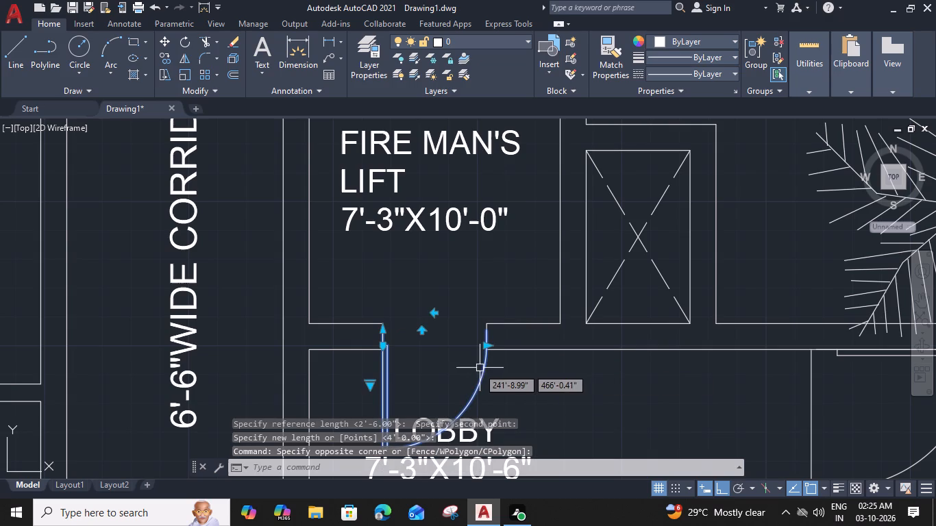
{"action": "left_click", "coordinate": [420, 330]}
{"action": "key", "text": "Escape"}
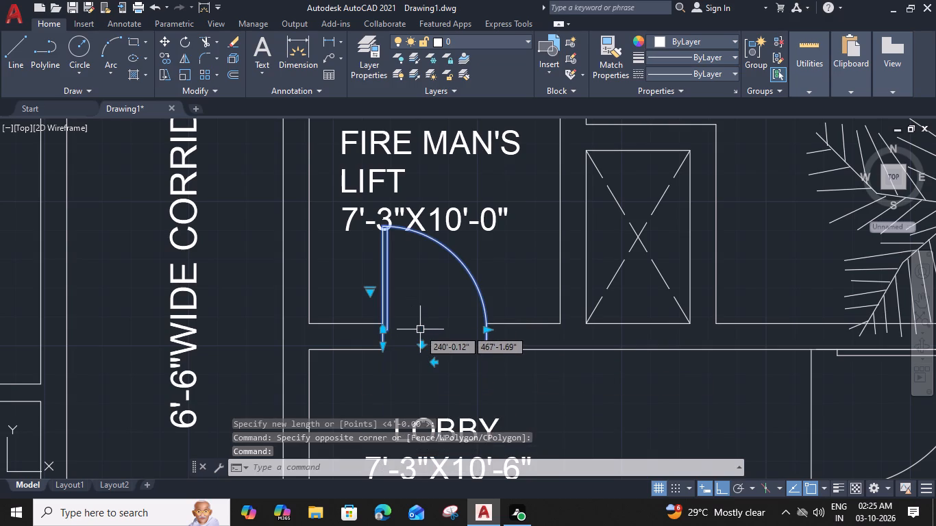
Move the FIRE MAN'S LIFT 7'-3"X10'-0" label straight up about 2'-1", clear of the door swing.
{"action": "middle_click_drag", "start_coordinate": [418, 321], "coordinate": [409, 452]}
{"action": "left_click", "coordinate": [434, 275]}
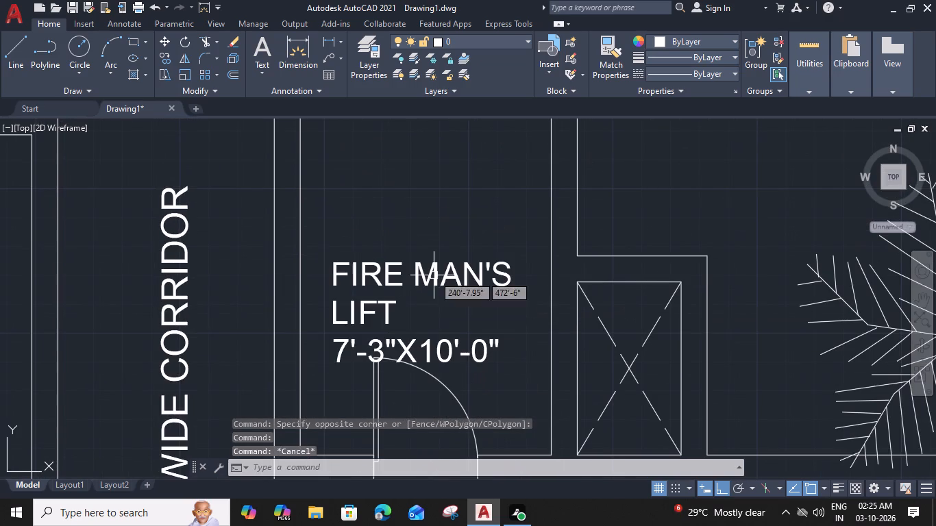
{"action": "key", "text": "n"}
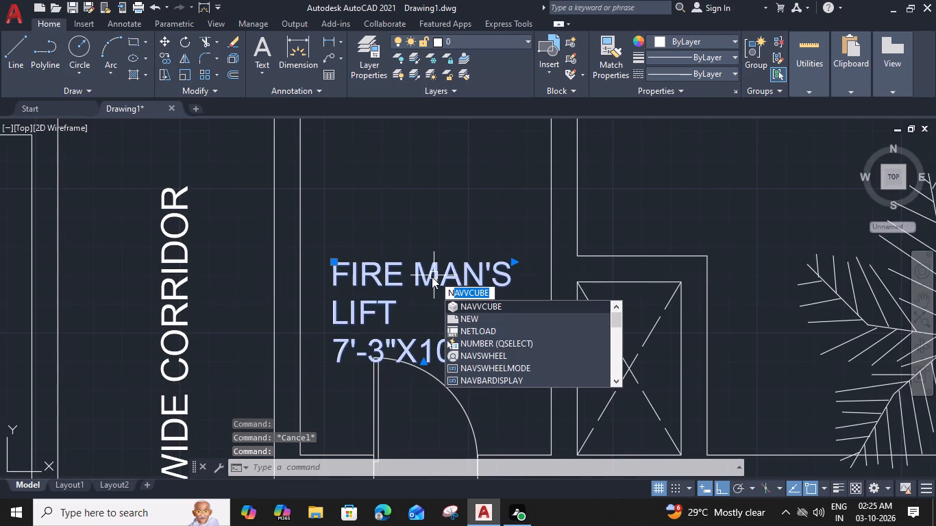
{"action": "key", "text": "Escape"}
{"action": "left_click", "coordinate": [428, 281]}
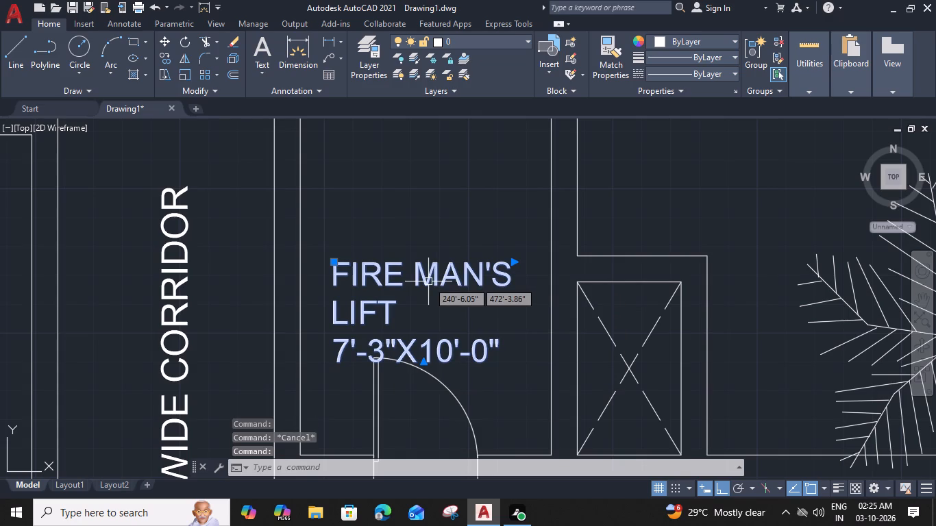
{"action": "type", "text": "M"}
{"action": "key", "text": "space"}
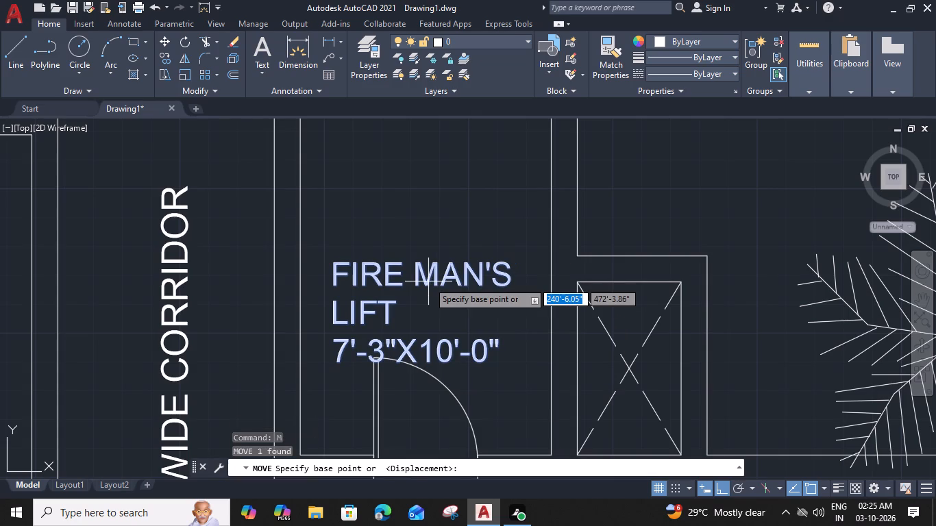
{"action": "left_click", "coordinate": [333, 262]}
{"action": "left_click", "coordinate": [336, 190]}
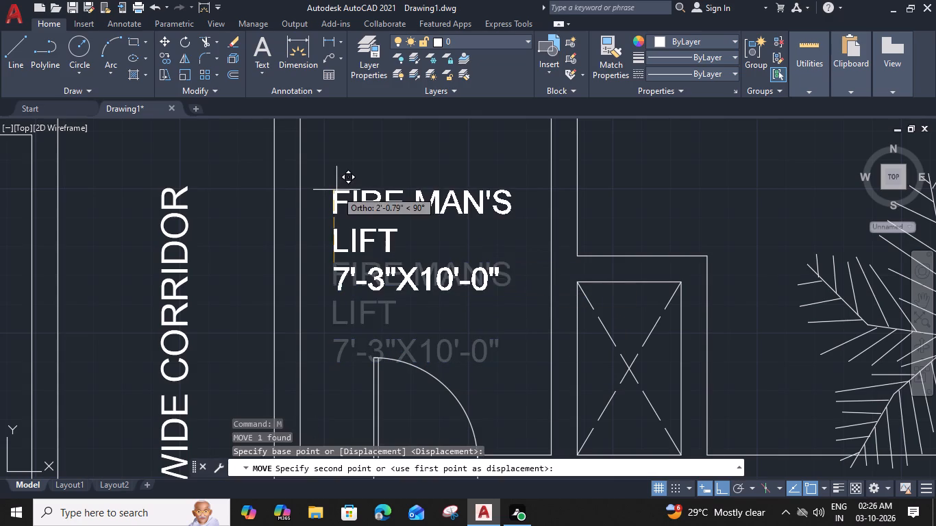
Move the TOILET 5'-0"X9'-0" label between flat 4's M.Bedroom and Bedroom straight up, off the WC towards the pooja.
{"action": "scroll", "coordinate": [342, 203], "scroll_direction": "down", "scroll_amount": 3}
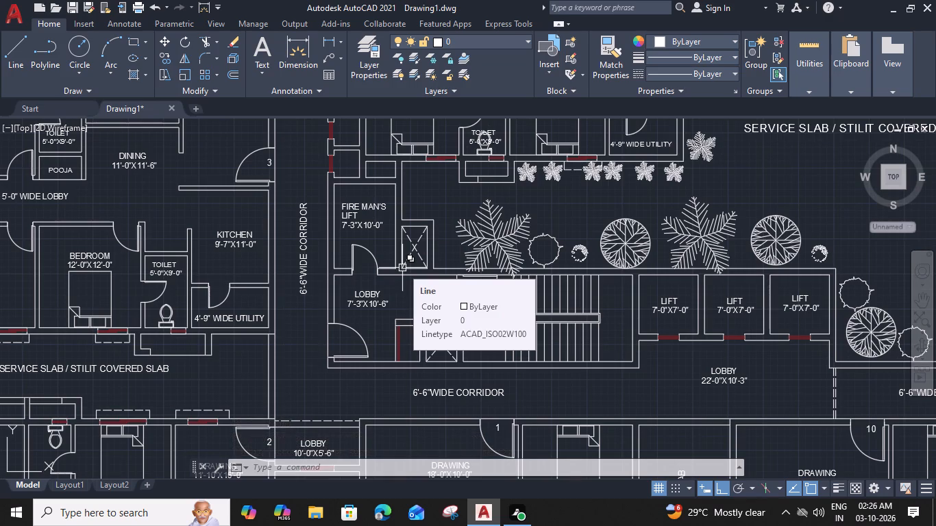
{"action": "middle_click_drag", "start_coordinate": [502, 223], "coordinate": [470, 409]}
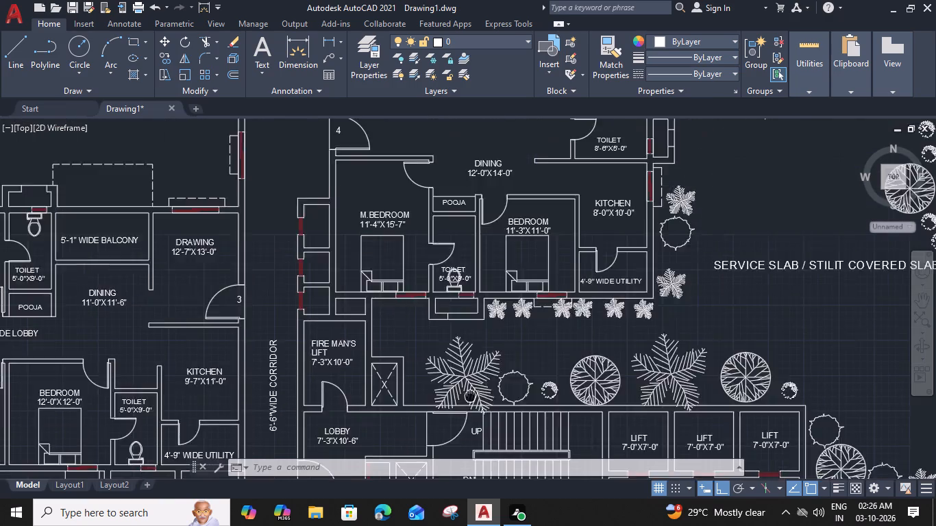
{"action": "middle_click_drag", "start_coordinate": [470, 409], "coordinate": [469, 434]}
{"action": "left_click", "coordinate": [463, 338]}
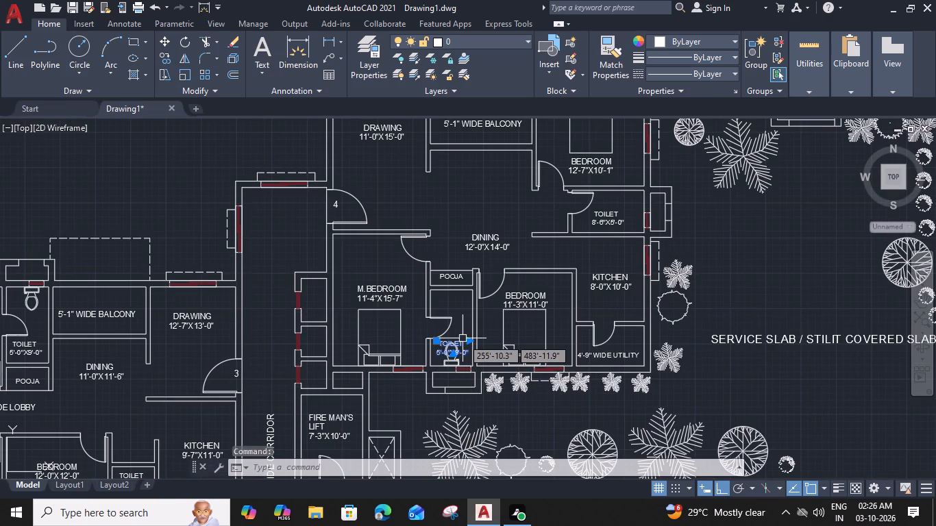
{"action": "type", "text": "M"}
{"action": "key", "text": "space"}
{"action": "left_click", "coordinate": [463, 338]}
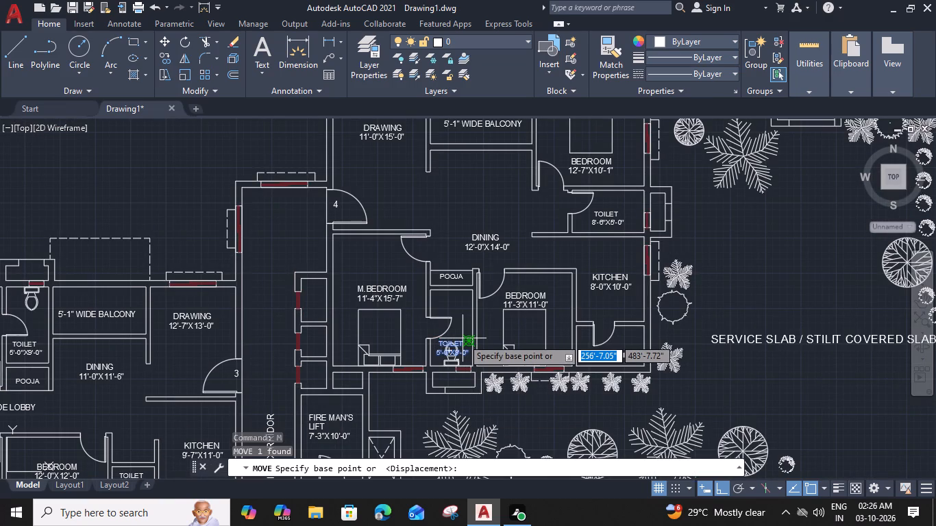
{"action": "left_click", "coordinate": [464, 297]}
Move the TOILET 5'-0"X9'-0" label beside flat 9's 11'-1"X15'-0" M.Bedroom straight up, clear of the WC and door.
{"action": "scroll", "coordinate": [476, 334], "scroll_direction": "down", "scroll_amount": 2}
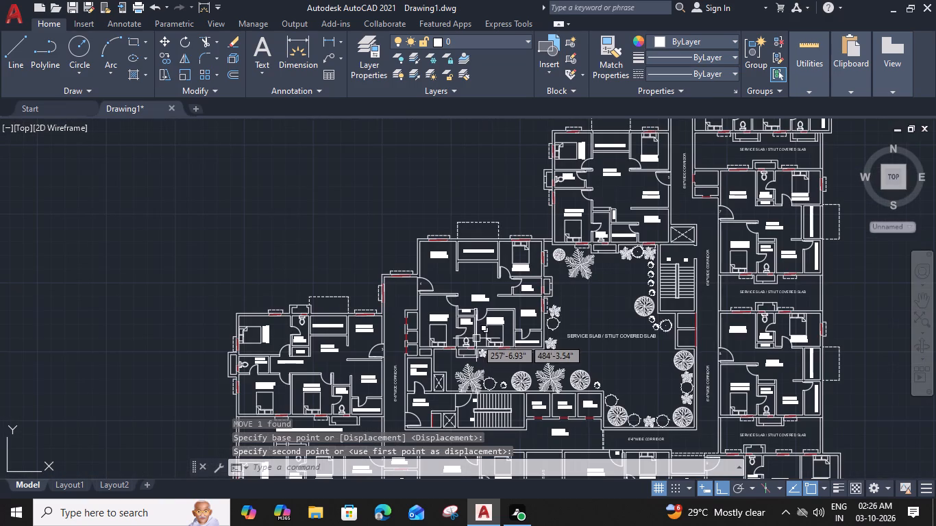
{"action": "middle_click_drag", "start_coordinate": [468, 340], "coordinate": [484, 260]}
{"action": "middle_click_drag", "start_coordinate": [484, 349], "coordinate": [483, 312]}
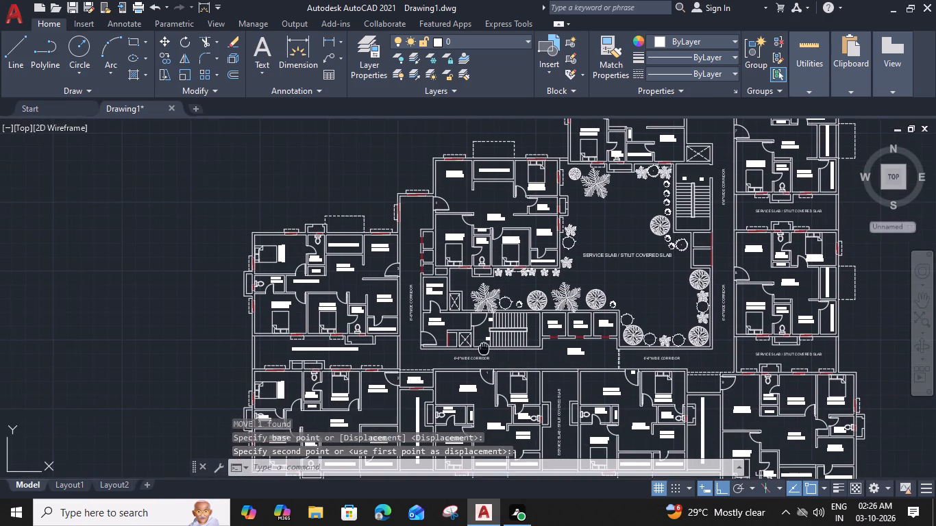
{"action": "middle_click_drag", "start_coordinate": [483, 312], "coordinate": [485, 283]}
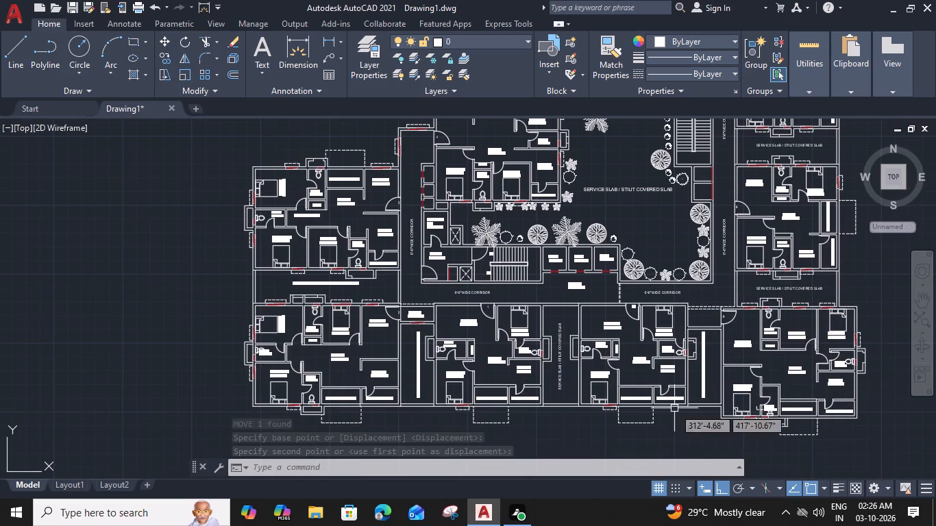
{"action": "middle_click_drag", "start_coordinate": [672, 407], "coordinate": [645, 410]}
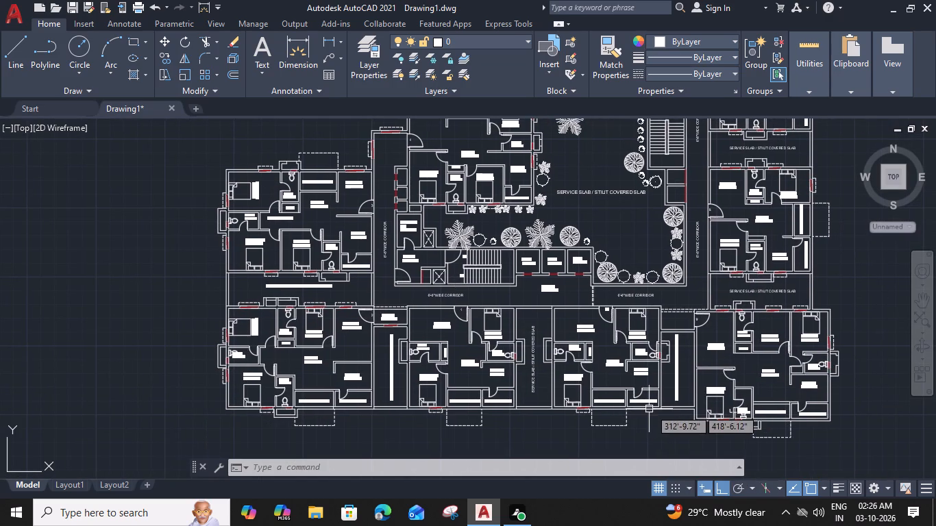
{"action": "scroll", "coordinate": [755, 412], "scroll_direction": "up", "scroll_amount": 4}
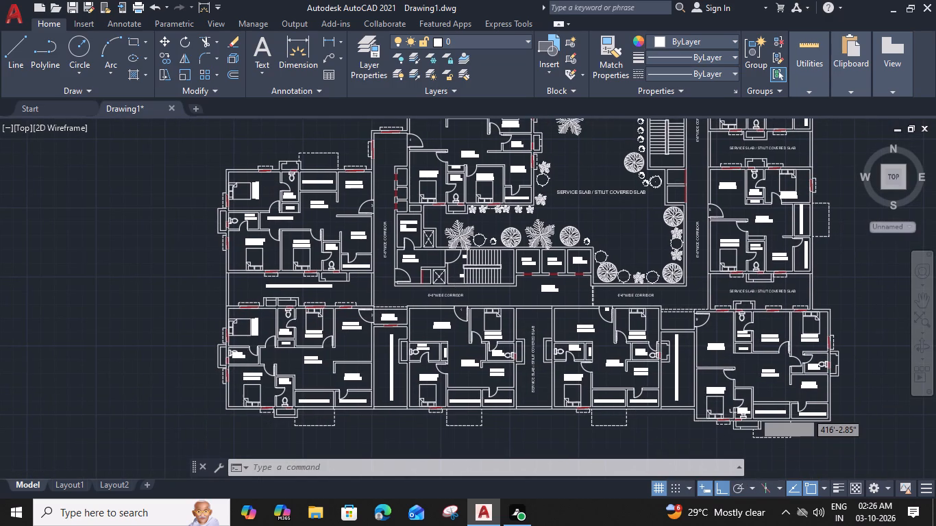
{"action": "left_click", "coordinate": [725, 406]}
{"action": "type", "text": "M"}
{"action": "key", "text": "space"}
{"action": "left_click", "coordinate": [725, 406]}
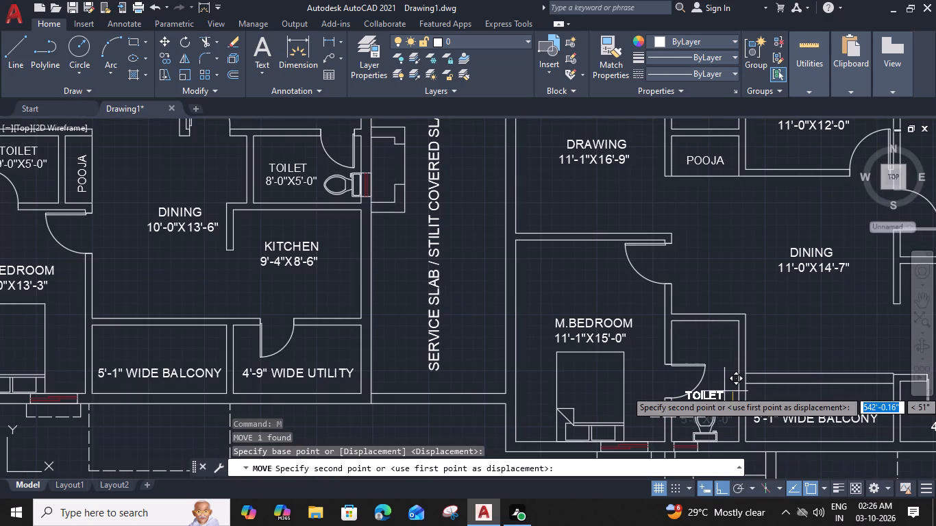
{"action": "left_click", "coordinate": [726, 334]}
Move the TOILET 5'-0"X9'-0" label beside the 5'-6" wide utility straight up, off the WC and above the door swing.
{"action": "scroll", "coordinate": [726, 334], "scroll_direction": "down", "scroll_amount": 3}
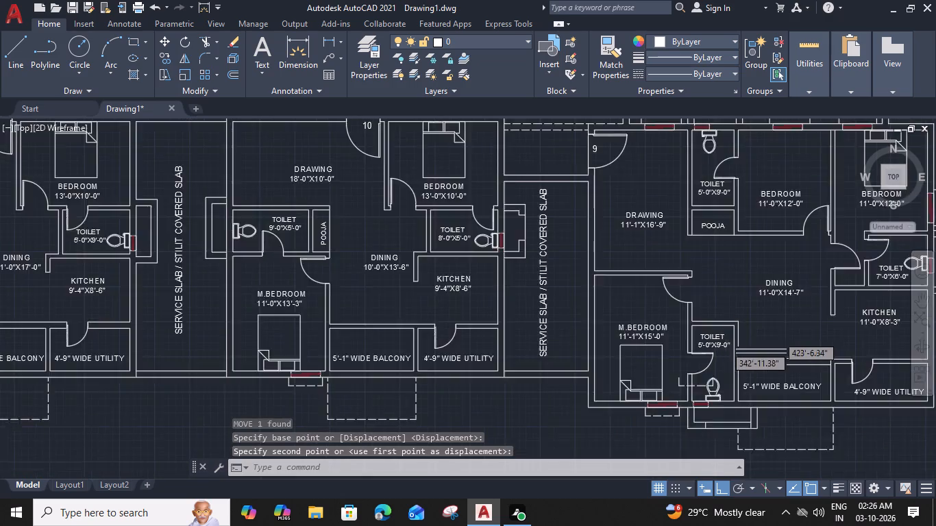
{"action": "middle_click_drag", "start_coordinate": [711, 371], "coordinate": [661, 384]}
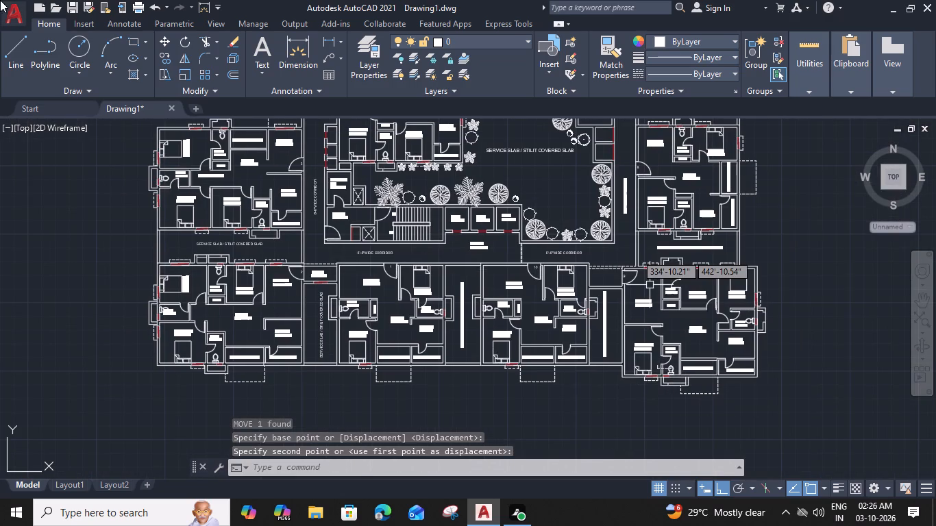
{"action": "middle_click_drag", "start_coordinate": [465, 229], "coordinate": [423, 281]}
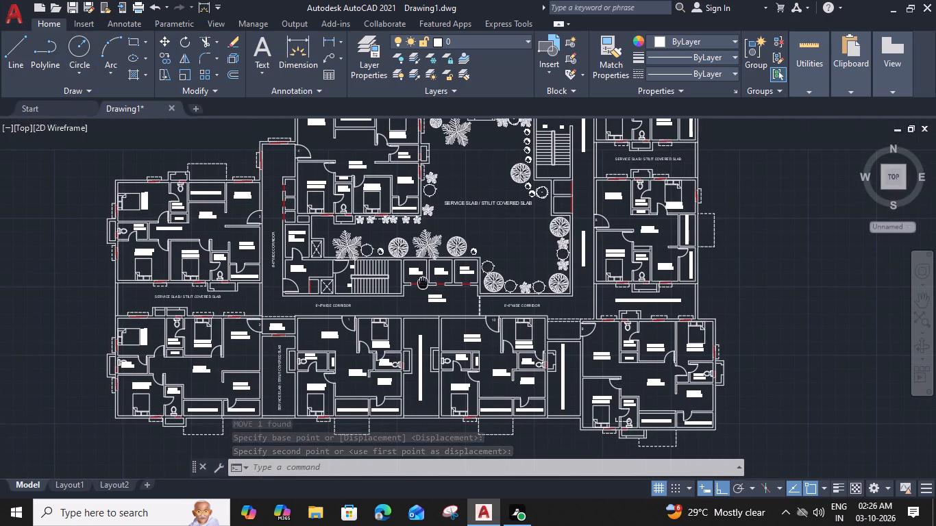
{"action": "scroll", "coordinate": [424, 271], "scroll_direction": "down", "scroll_amount": 1}
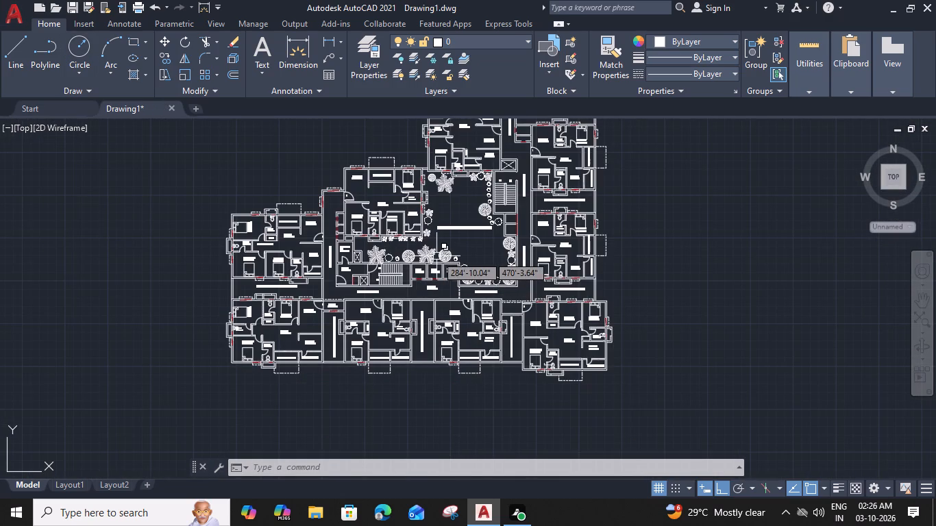
{"action": "middle_click_drag", "start_coordinate": [430, 216], "coordinate": [423, 285]}
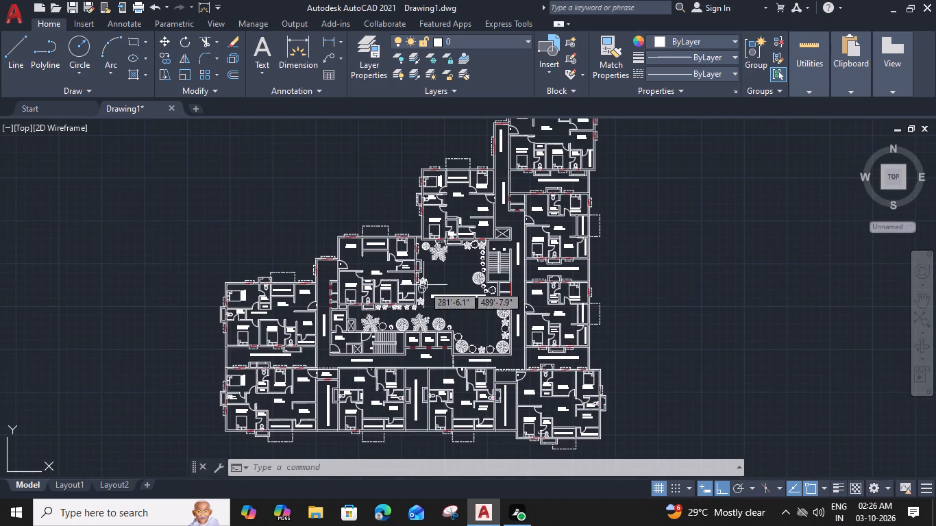
{"action": "scroll", "coordinate": [460, 229], "scroll_direction": "up", "scroll_amount": 5}
{"action": "left_click", "coordinate": [393, 262]}
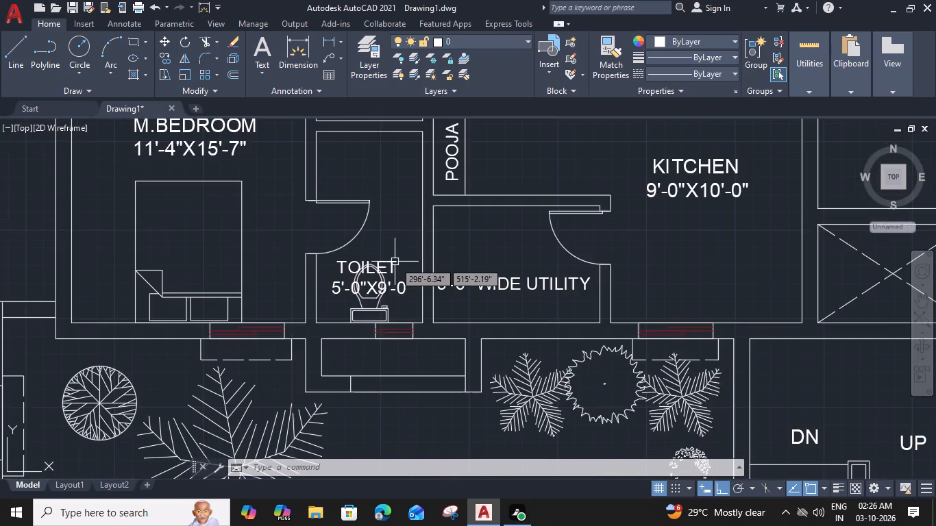
{"action": "type", "text": "M"}
{"action": "key", "text": "space"}
{"action": "left_click", "coordinate": [393, 262]}
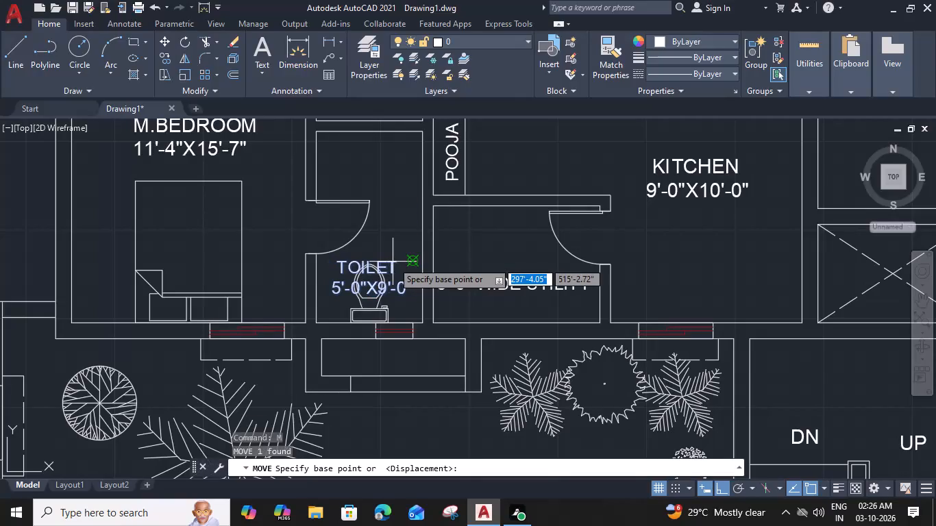
{"action": "left_click", "coordinate": [407, 146]}
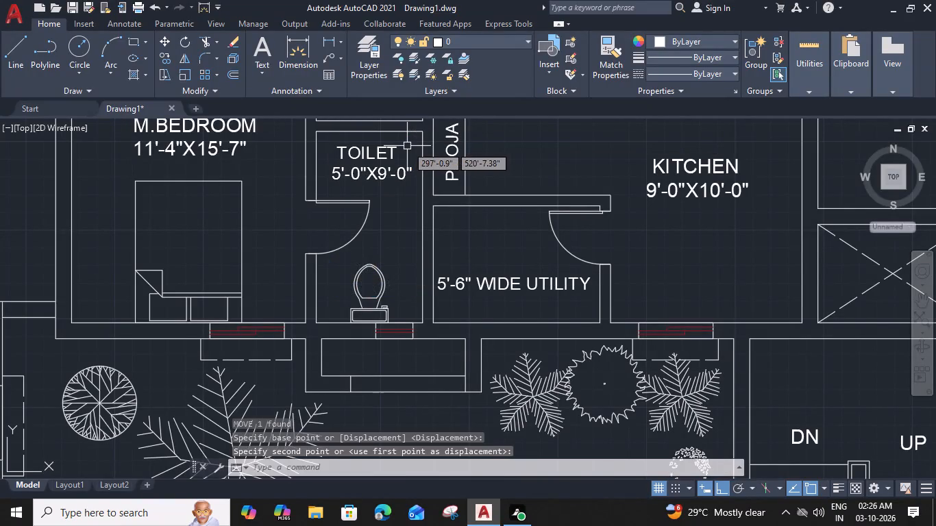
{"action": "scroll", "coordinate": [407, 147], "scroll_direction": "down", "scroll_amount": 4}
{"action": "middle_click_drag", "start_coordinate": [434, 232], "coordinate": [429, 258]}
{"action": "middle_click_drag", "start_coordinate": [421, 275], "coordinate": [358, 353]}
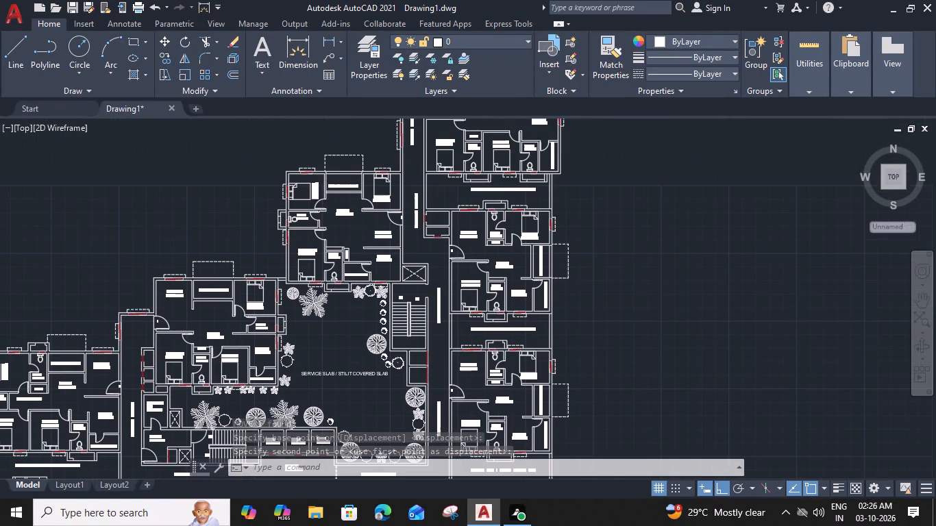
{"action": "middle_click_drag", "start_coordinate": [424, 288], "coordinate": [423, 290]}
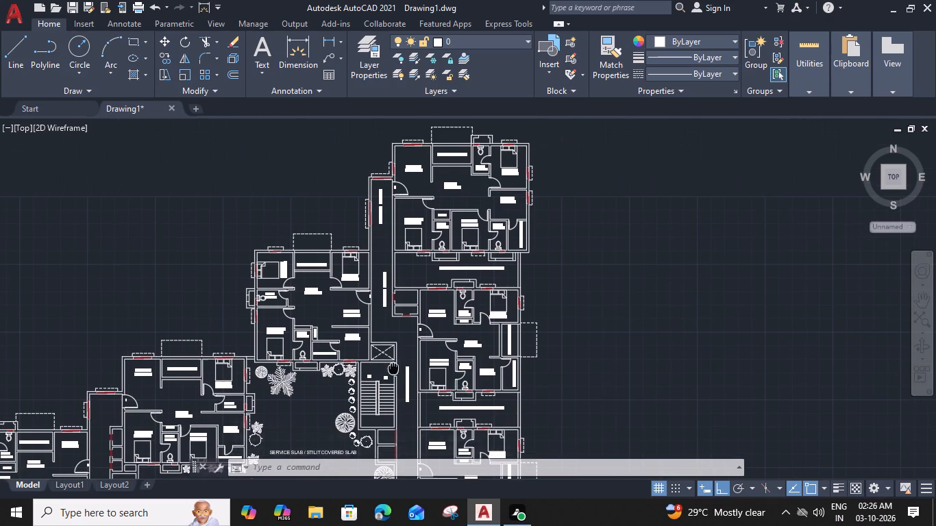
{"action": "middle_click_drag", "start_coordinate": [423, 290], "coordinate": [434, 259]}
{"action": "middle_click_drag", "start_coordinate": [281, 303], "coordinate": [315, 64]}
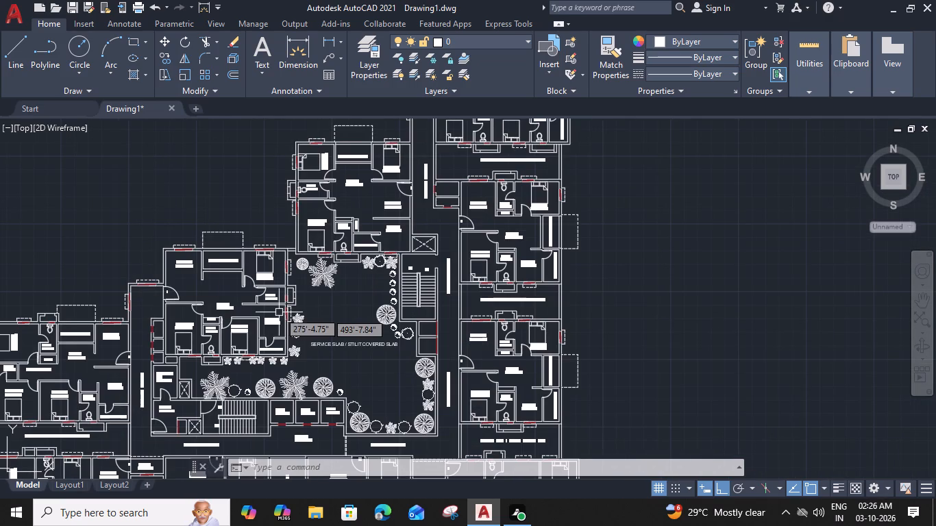
Look over the whole apartment floor plan, from the lower row of flats to the courtyard and upper wing.
{"action": "middle_click_drag", "start_coordinate": [315, 64], "coordinate": [371, 155]}
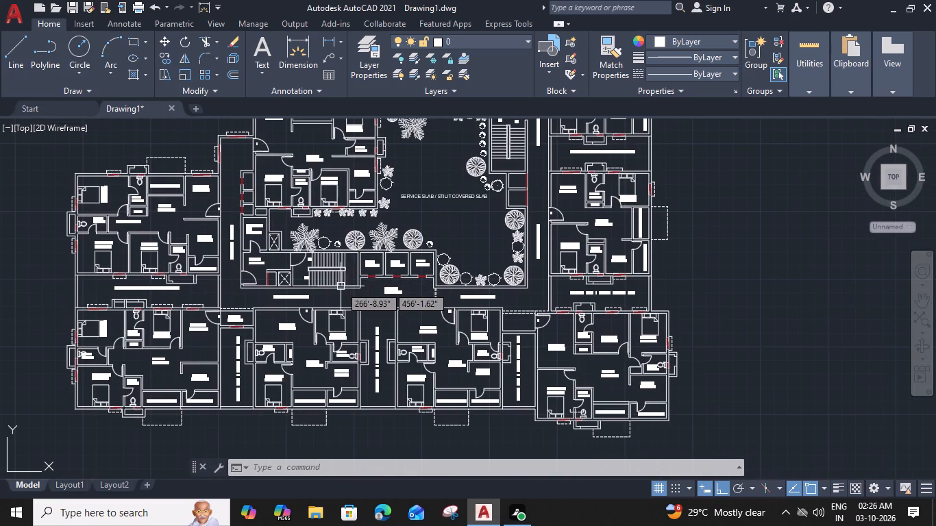
{"action": "middle_click_drag", "start_coordinate": [339, 288], "coordinate": [376, 281]}
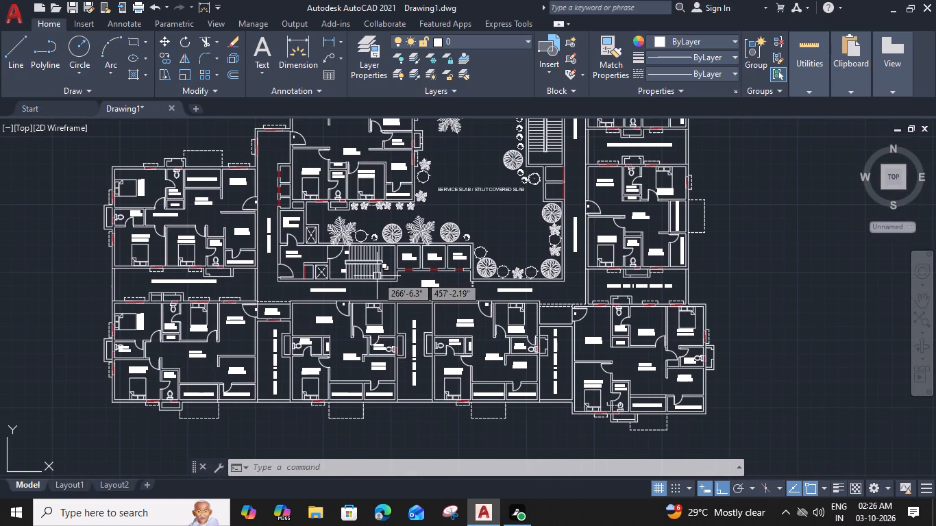
{"action": "middle_click_drag", "start_coordinate": [319, 275], "coordinate": [341, 277]}
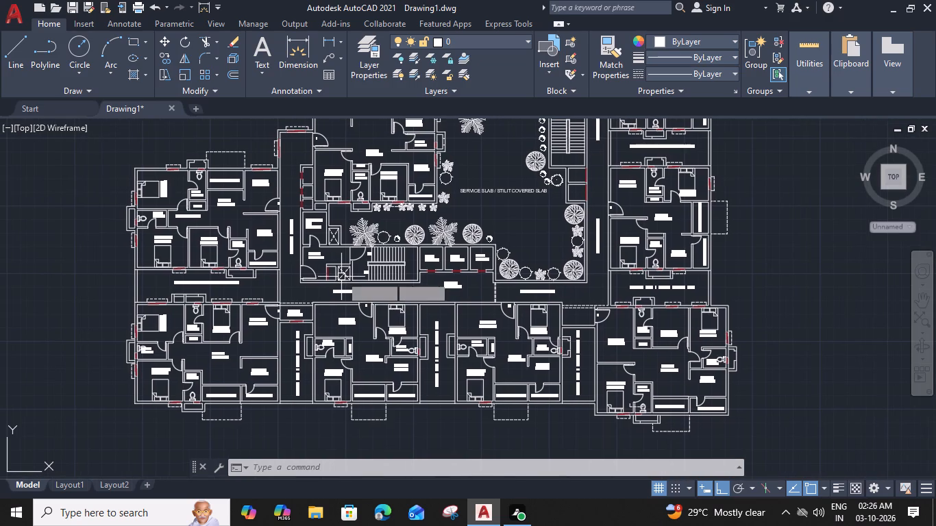
{"action": "middle_click_drag", "start_coordinate": [210, 293], "coordinate": [238, 286]}
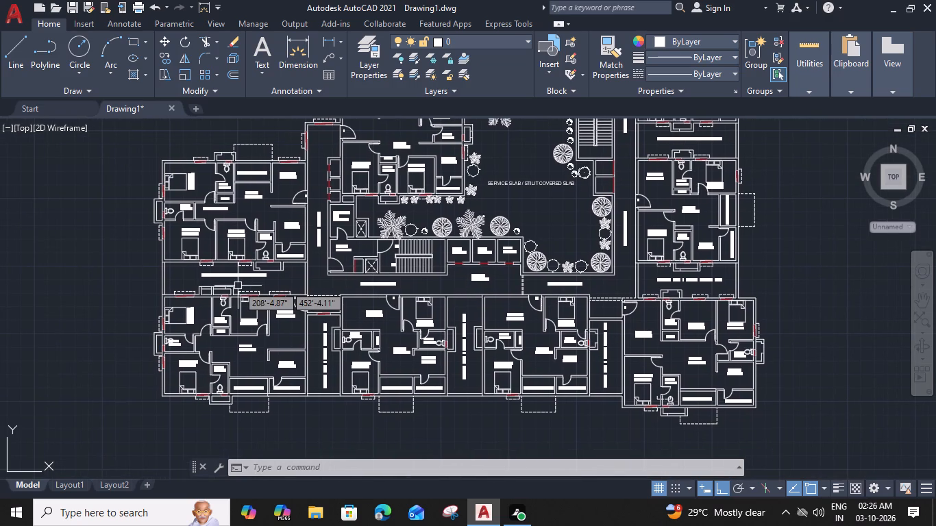
{"action": "middle_click_drag", "start_coordinate": [328, 250], "coordinate": [324, 252]}
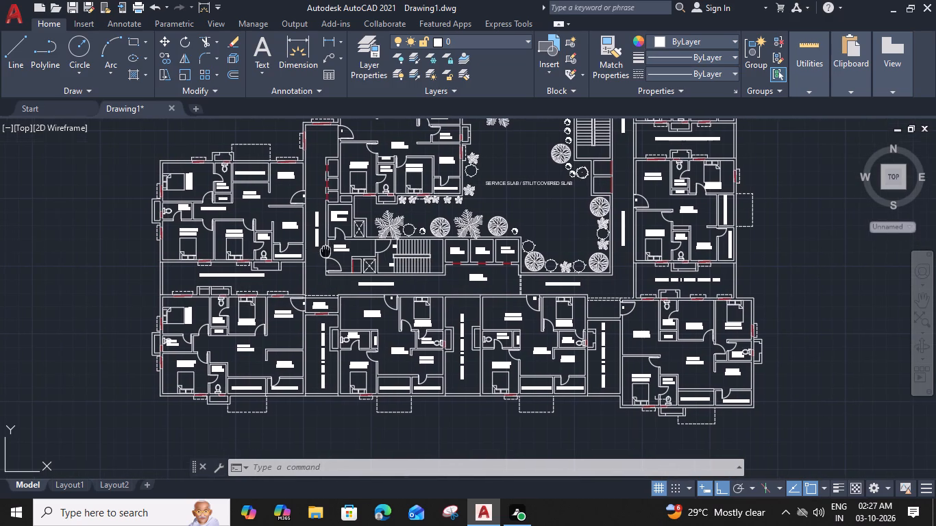
{"action": "middle_click_drag", "start_coordinate": [324, 252], "coordinate": [262, 256]}
{"action": "scroll", "coordinate": [486, 286], "scroll_direction": "down", "scroll_amount": 1}
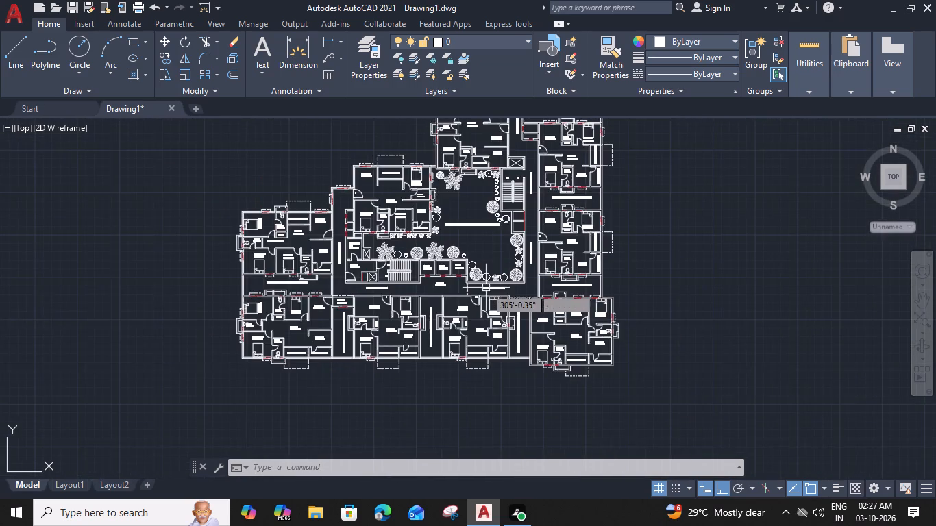
{"action": "middle_click_drag", "start_coordinate": [486, 288], "coordinate": [444, 360]}
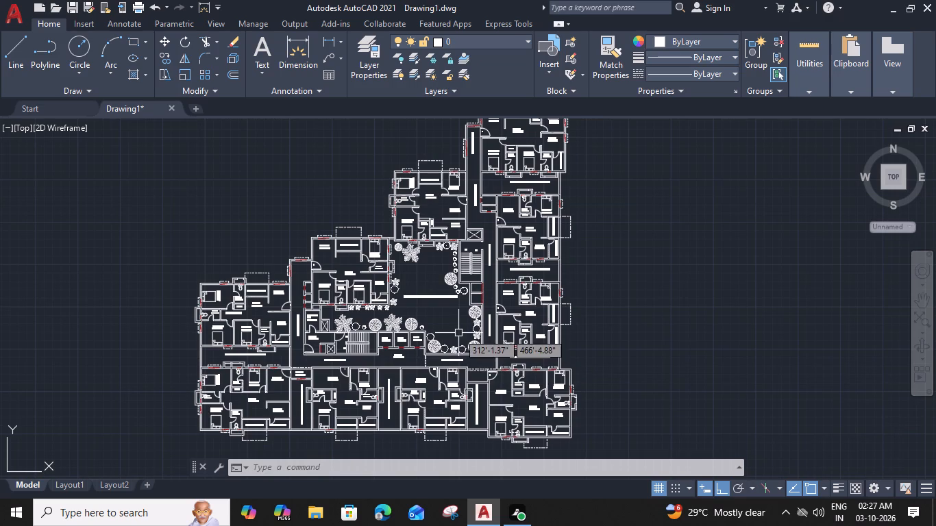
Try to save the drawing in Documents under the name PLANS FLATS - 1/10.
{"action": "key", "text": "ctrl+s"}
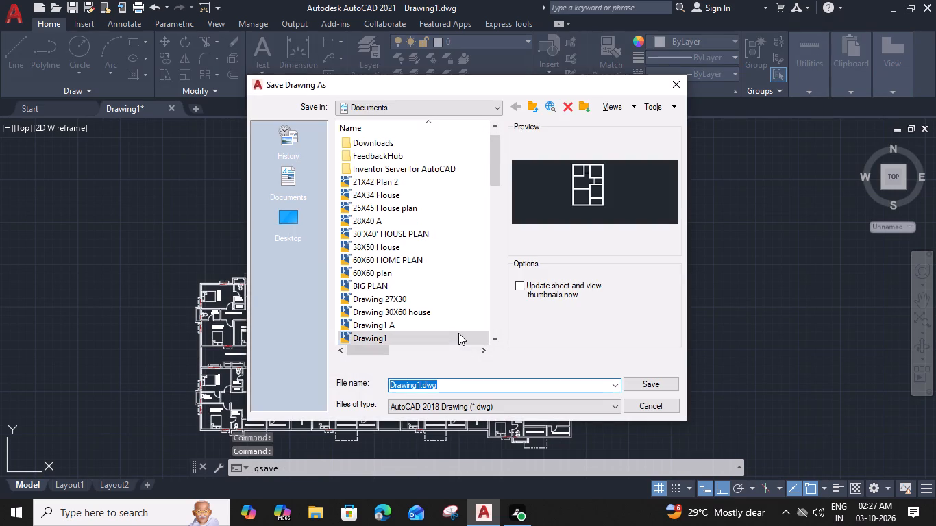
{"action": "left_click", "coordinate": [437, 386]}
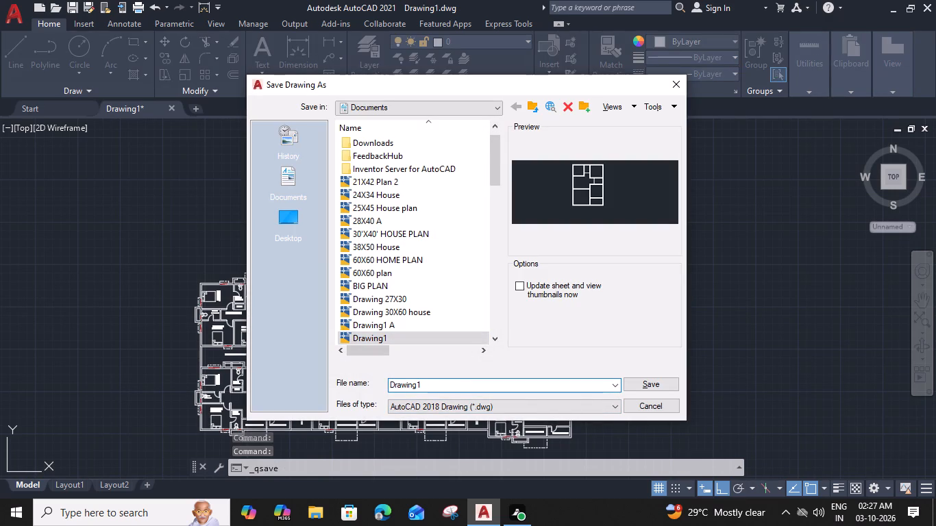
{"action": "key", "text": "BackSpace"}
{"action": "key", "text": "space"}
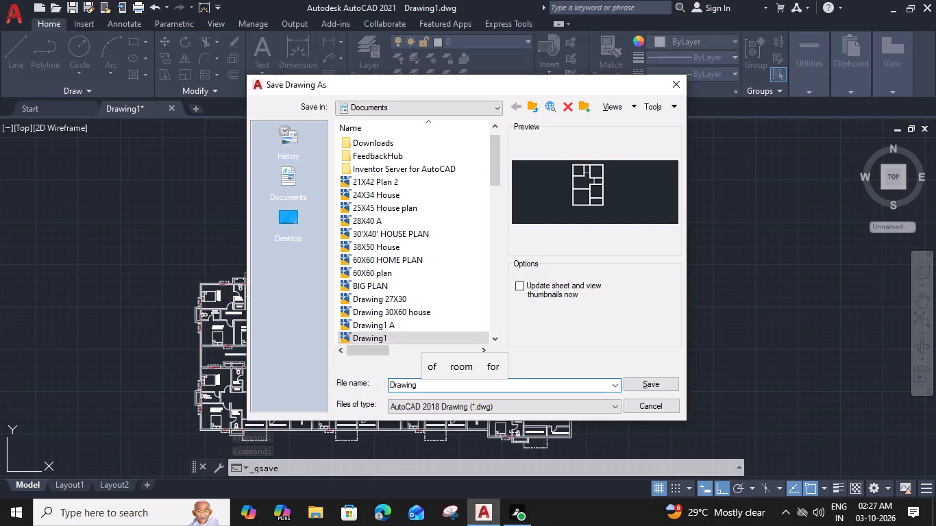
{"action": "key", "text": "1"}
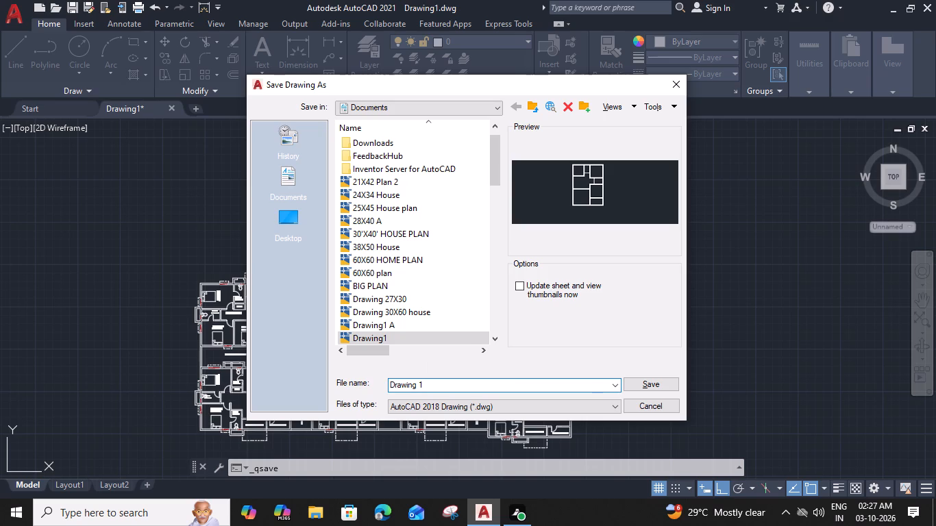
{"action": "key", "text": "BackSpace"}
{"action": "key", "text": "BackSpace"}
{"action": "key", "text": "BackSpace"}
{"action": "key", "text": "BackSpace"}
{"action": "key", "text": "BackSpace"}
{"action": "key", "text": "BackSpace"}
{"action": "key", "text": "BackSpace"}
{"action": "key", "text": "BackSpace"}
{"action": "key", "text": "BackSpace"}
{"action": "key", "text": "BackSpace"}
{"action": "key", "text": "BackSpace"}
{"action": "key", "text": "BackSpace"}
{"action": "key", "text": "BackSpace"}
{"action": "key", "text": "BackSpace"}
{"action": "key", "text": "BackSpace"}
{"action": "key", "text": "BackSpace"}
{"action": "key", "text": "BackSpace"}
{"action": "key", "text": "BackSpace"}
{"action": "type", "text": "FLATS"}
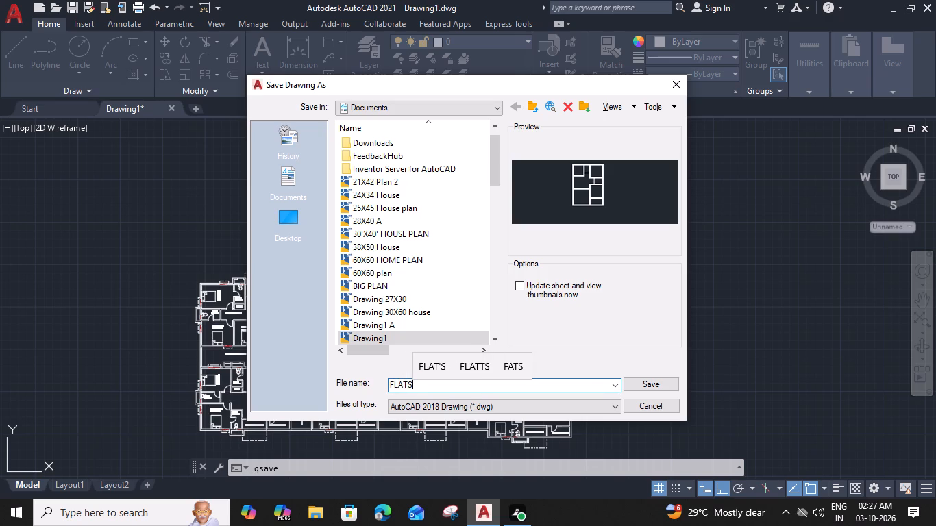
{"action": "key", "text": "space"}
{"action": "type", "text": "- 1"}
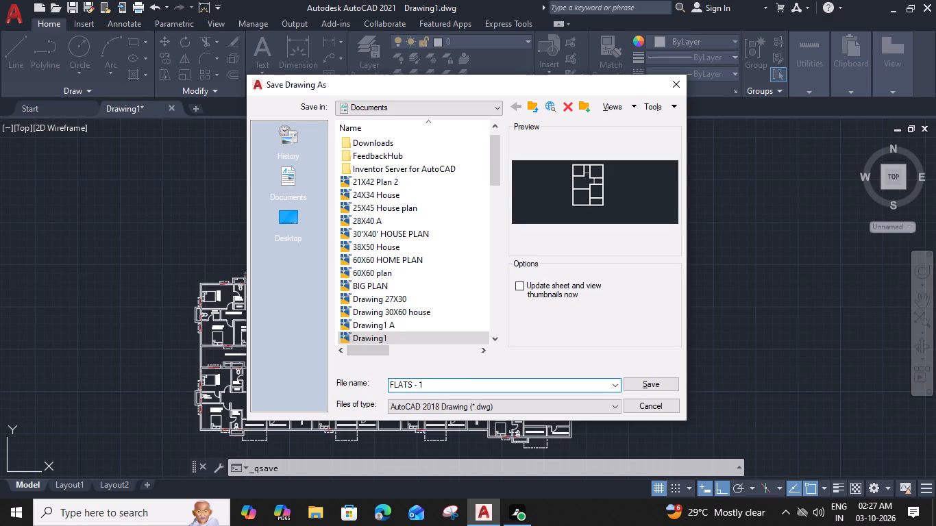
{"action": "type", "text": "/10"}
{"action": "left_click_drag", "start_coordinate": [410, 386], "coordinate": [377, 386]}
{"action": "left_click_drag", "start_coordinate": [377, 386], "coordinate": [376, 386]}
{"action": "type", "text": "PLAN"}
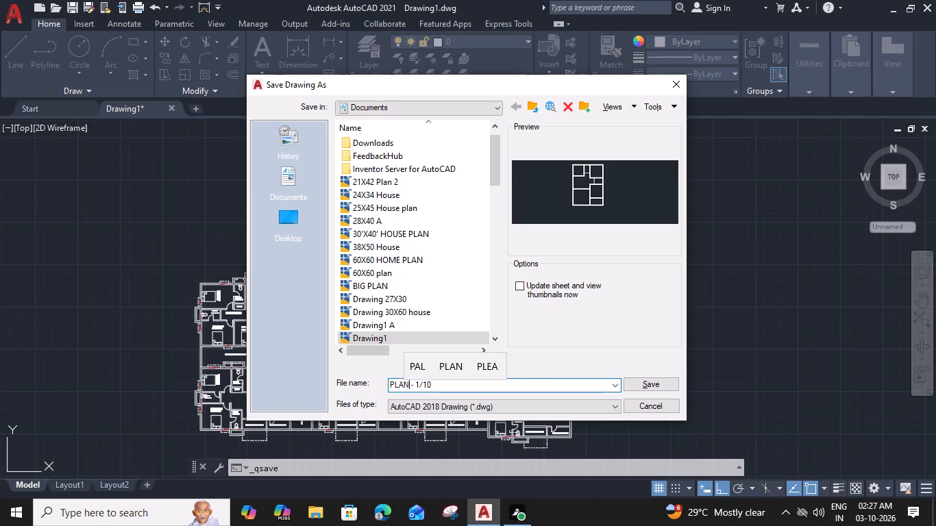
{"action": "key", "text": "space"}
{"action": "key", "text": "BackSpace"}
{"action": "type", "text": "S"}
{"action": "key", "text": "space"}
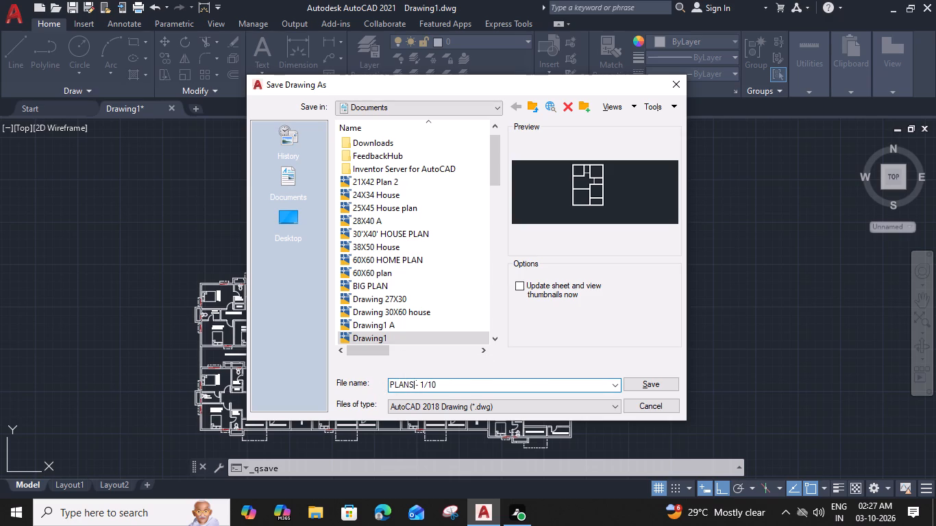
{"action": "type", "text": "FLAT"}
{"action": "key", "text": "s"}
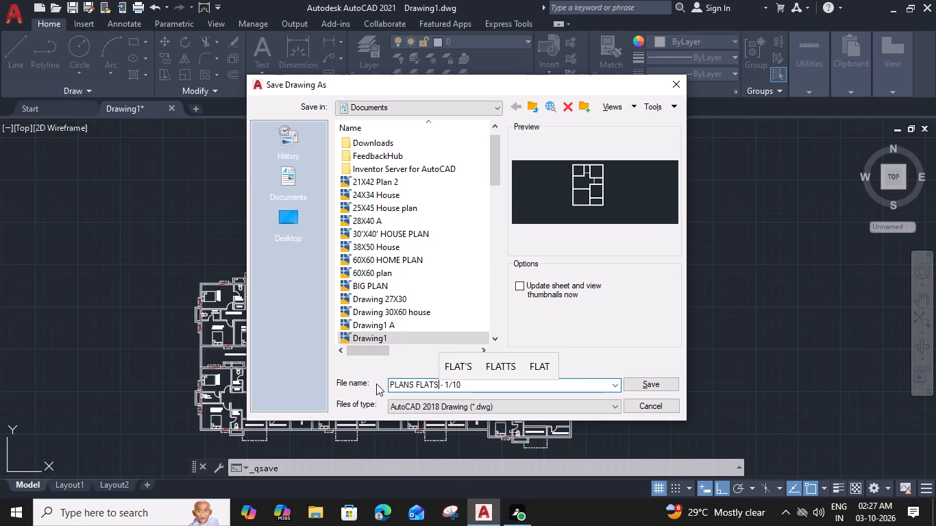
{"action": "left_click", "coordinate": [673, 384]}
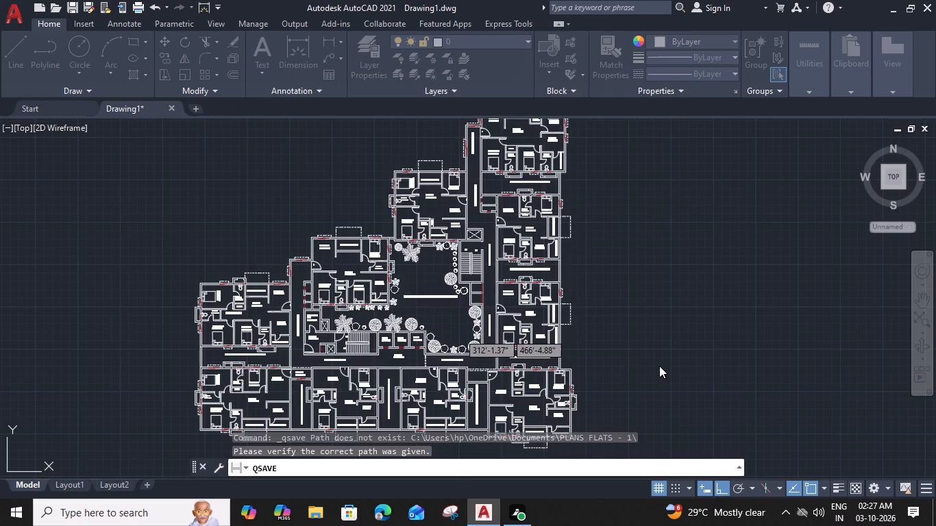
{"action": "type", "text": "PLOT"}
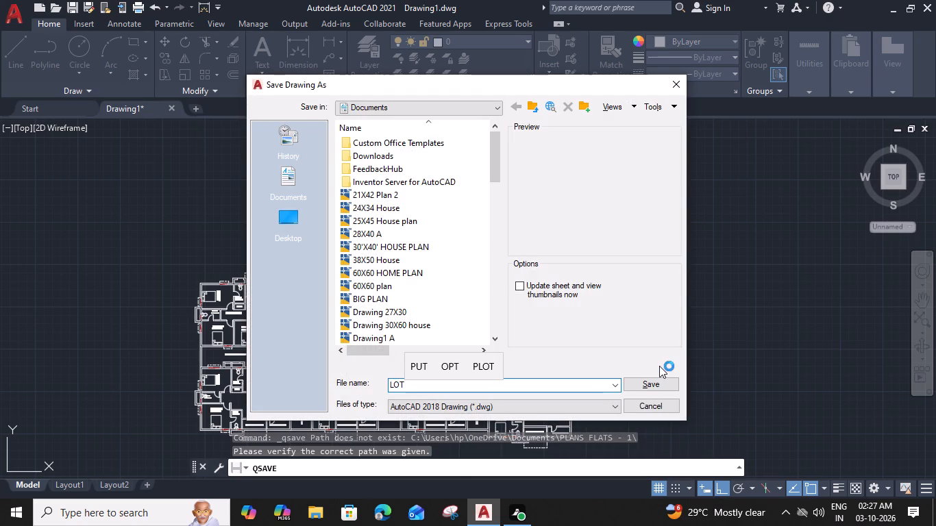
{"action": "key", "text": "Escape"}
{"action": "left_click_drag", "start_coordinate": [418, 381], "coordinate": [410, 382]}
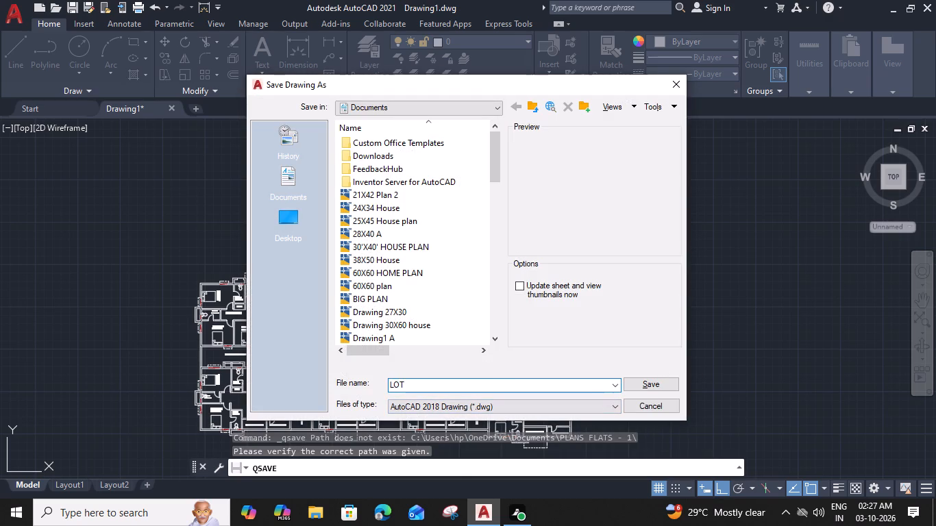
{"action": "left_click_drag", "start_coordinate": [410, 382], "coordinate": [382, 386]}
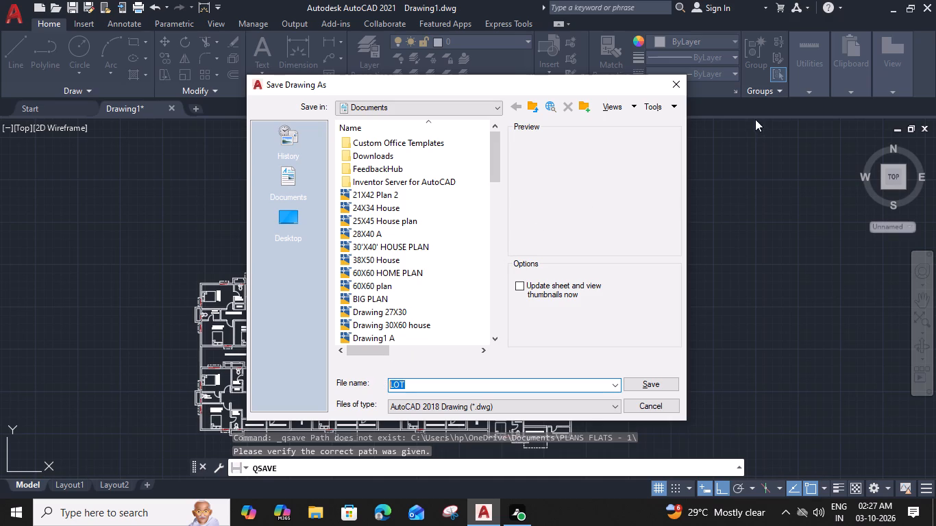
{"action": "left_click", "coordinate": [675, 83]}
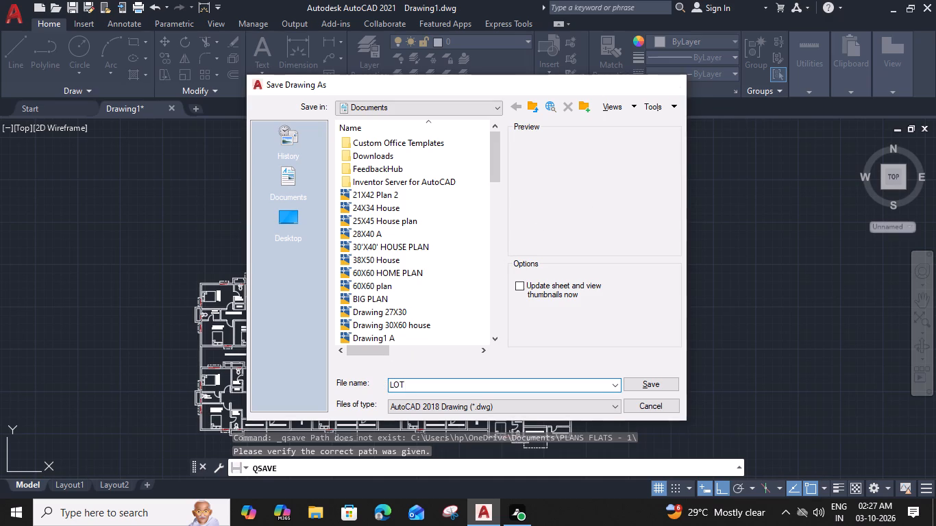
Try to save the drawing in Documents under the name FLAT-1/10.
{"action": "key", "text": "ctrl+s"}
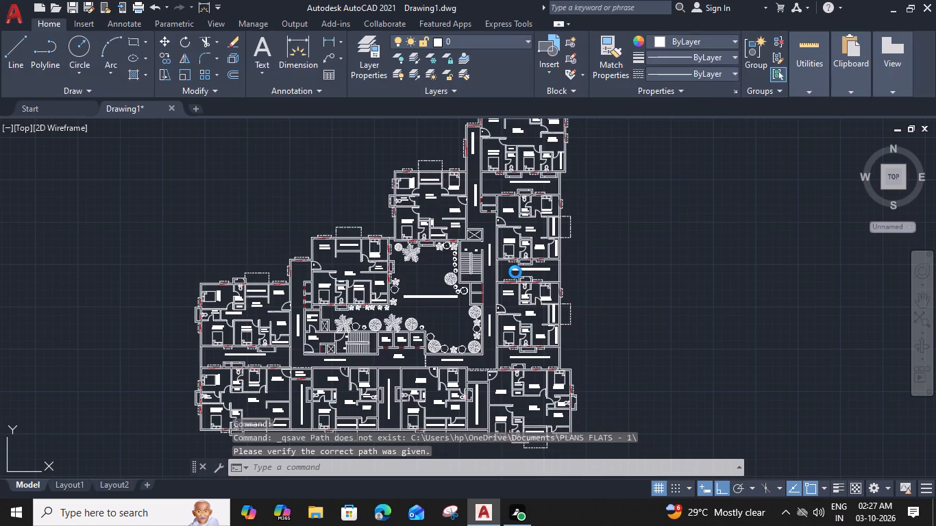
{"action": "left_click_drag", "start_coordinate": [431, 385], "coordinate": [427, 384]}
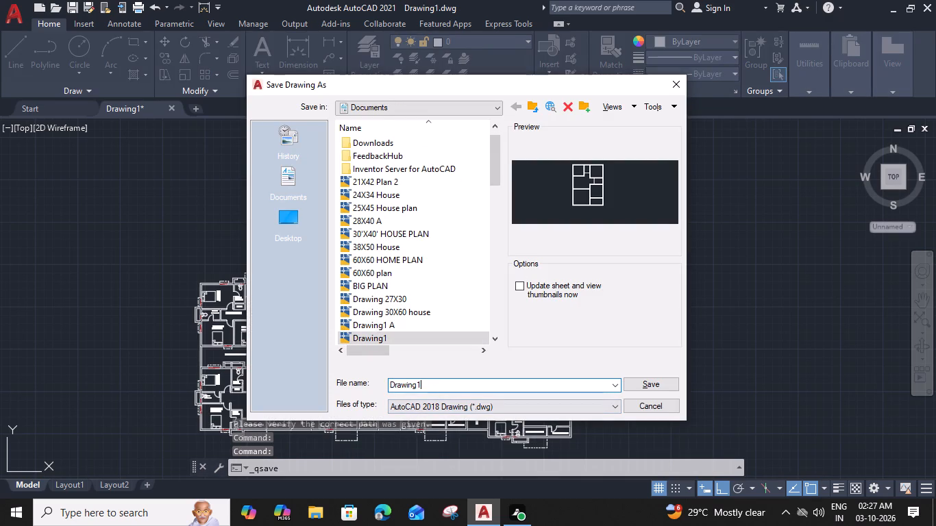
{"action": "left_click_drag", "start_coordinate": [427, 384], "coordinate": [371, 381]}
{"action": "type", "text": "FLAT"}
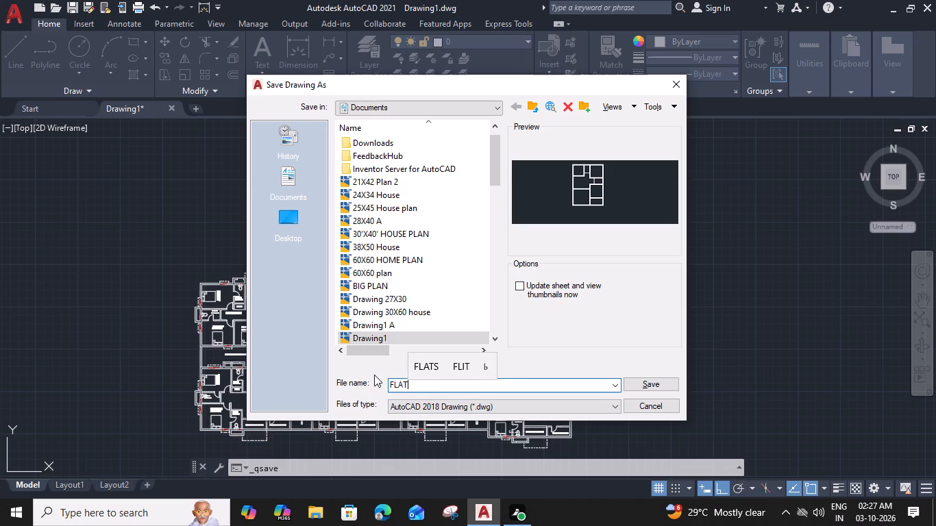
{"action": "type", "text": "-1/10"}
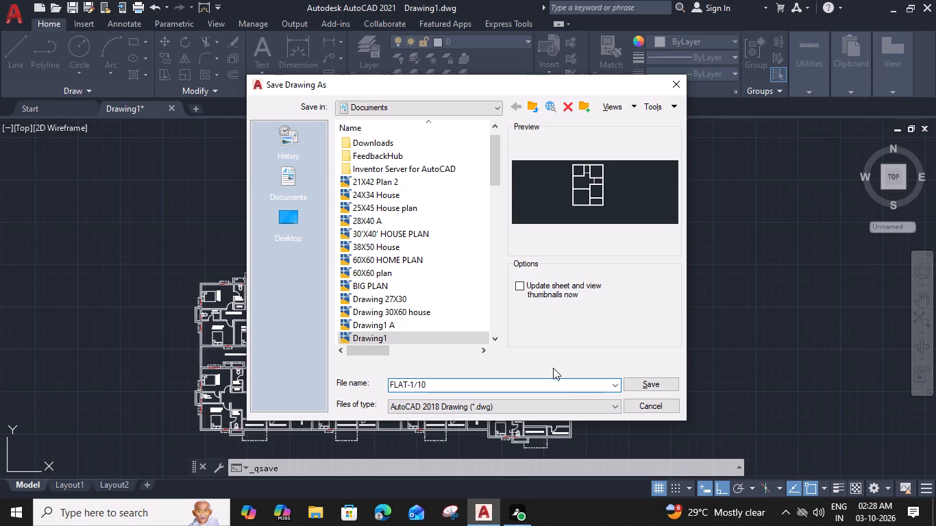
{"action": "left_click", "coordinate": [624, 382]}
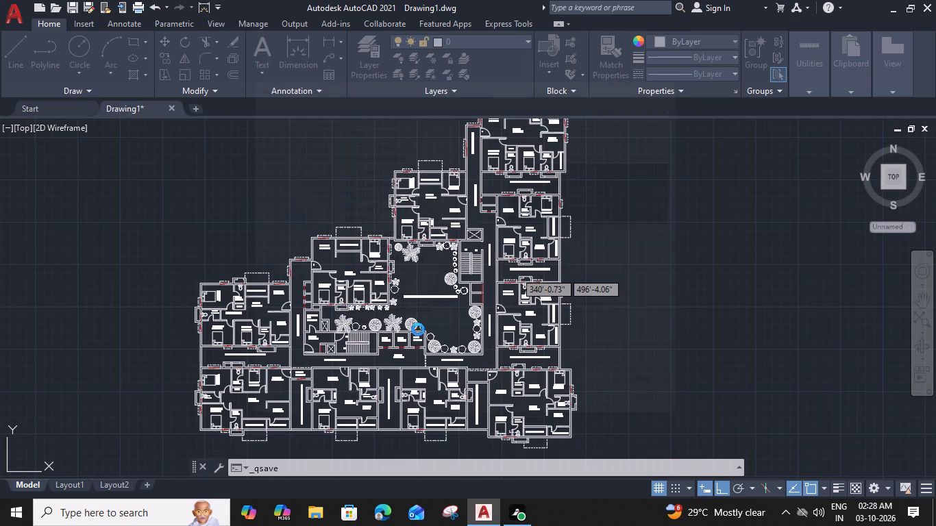
Save the drawing in Documents under the name Drawing1-10.
{"action": "left_click", "coordinate": [432, 384]}
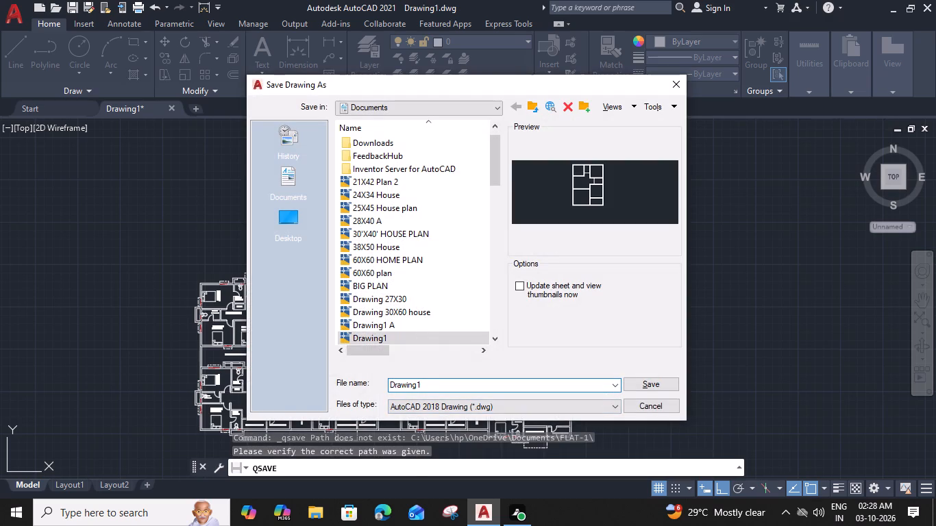
{"action": "key", "text": "minus"}
{"action": "type", "text": "10"}
{"action": "left_click", "coordinate": [671, 382]}
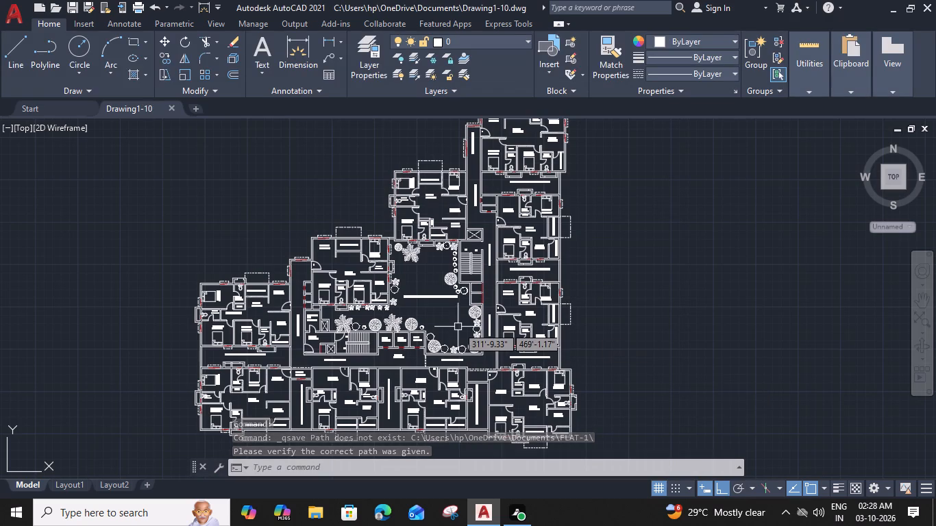
Set up a plot of the floor plan with the AutoCAD PDF (High Quality Print).pc3 plotter and a centred plot.
{"action": "middle_click_drag", "start_coordinate": [262, 219], "coordinate": [266, 217]}
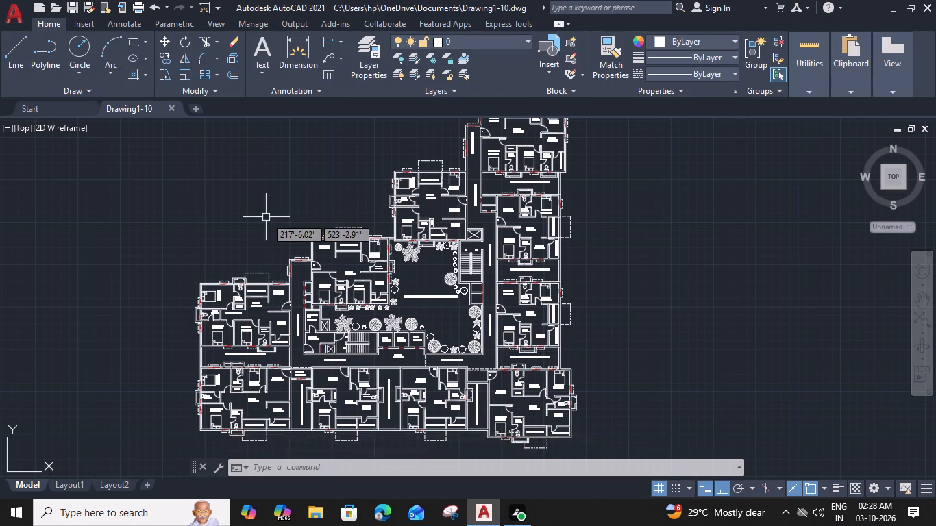
{"action": "middle_click_drag", "start_coordinate": [266, 217], "coordinate": [259, 236]}
{"action": "scroll", "coordinate": [259, 236], "scroll_direction": "down", "scroll_amount": 1}
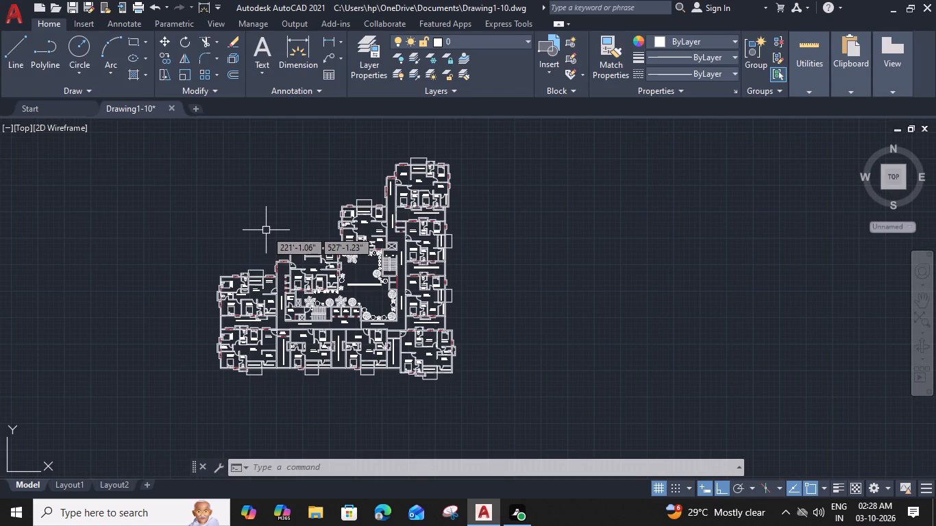
{"action": "type", "text": "PLOT"}
{"action": "key", "text": "Return"}
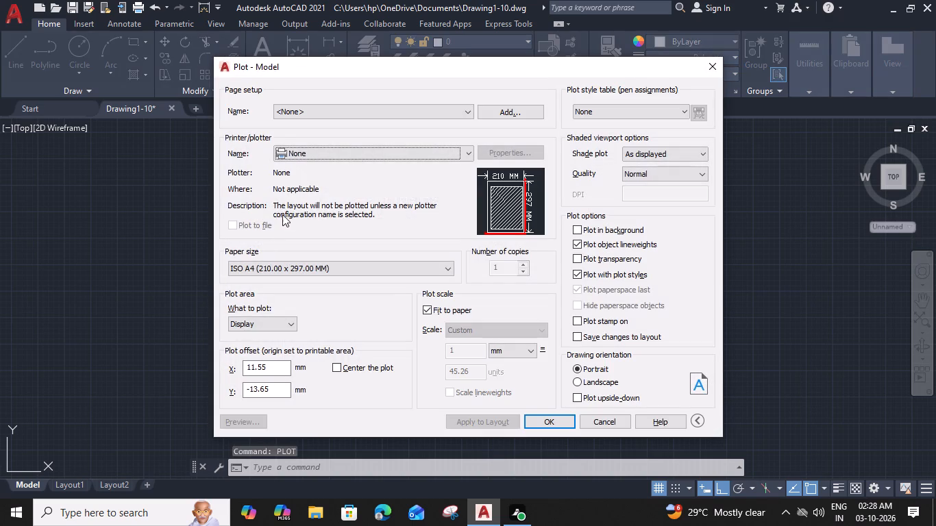
{"action": "left_click", "coordinate": [341, 149]}
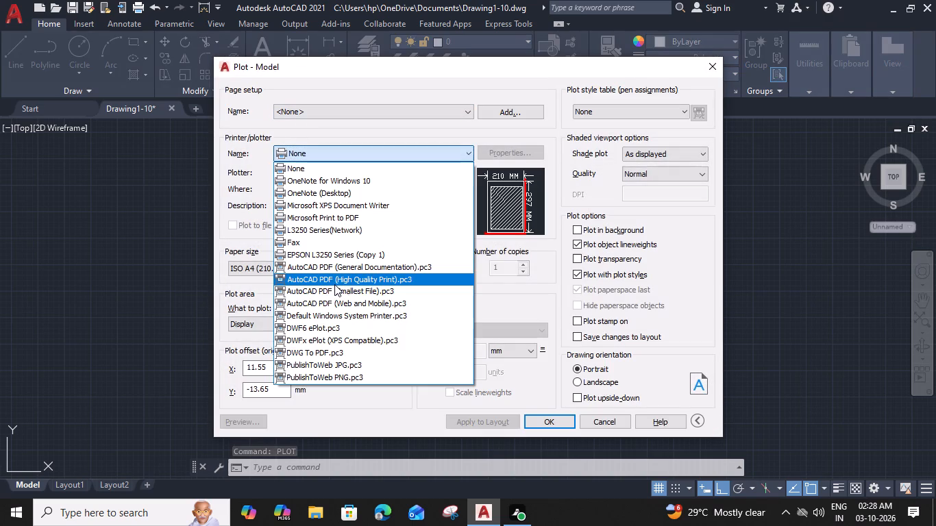
{"action": "left_click", "coordinate": [339, 281]}
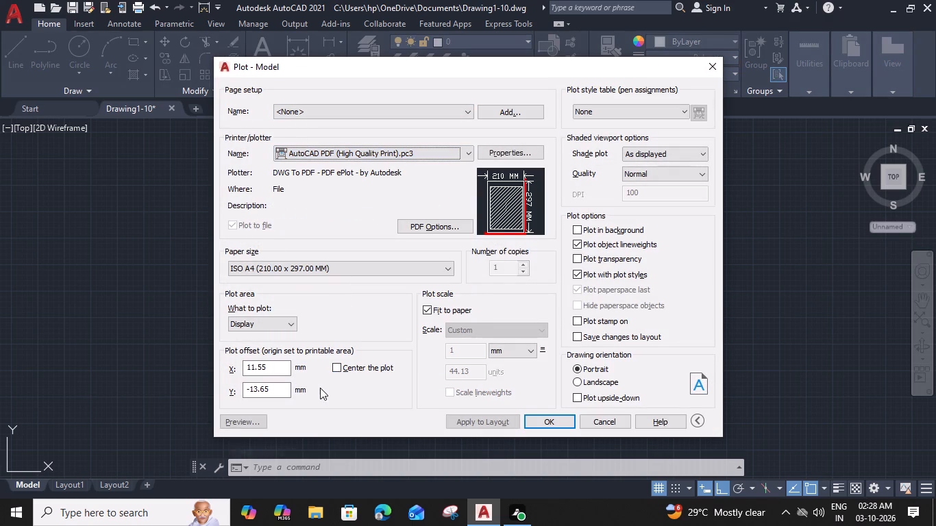
{"action": "left_click", "coordinate": [337, 369]}
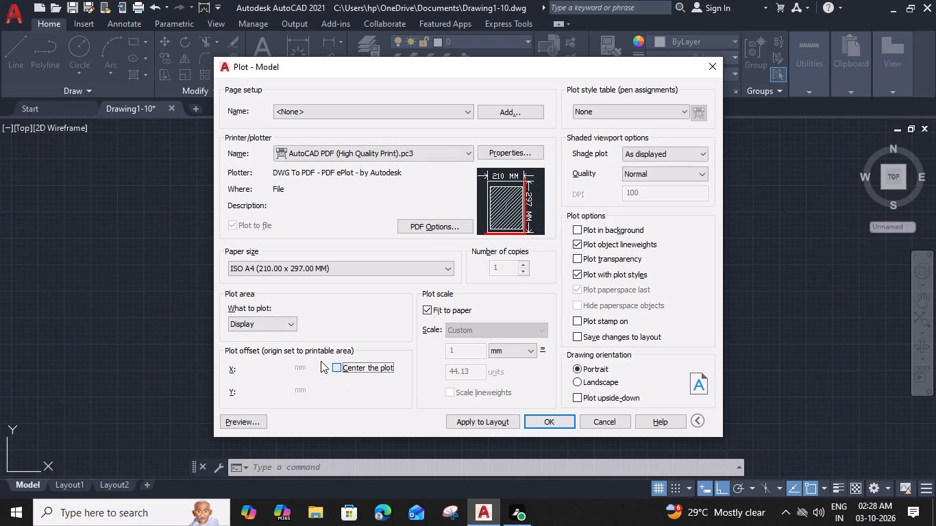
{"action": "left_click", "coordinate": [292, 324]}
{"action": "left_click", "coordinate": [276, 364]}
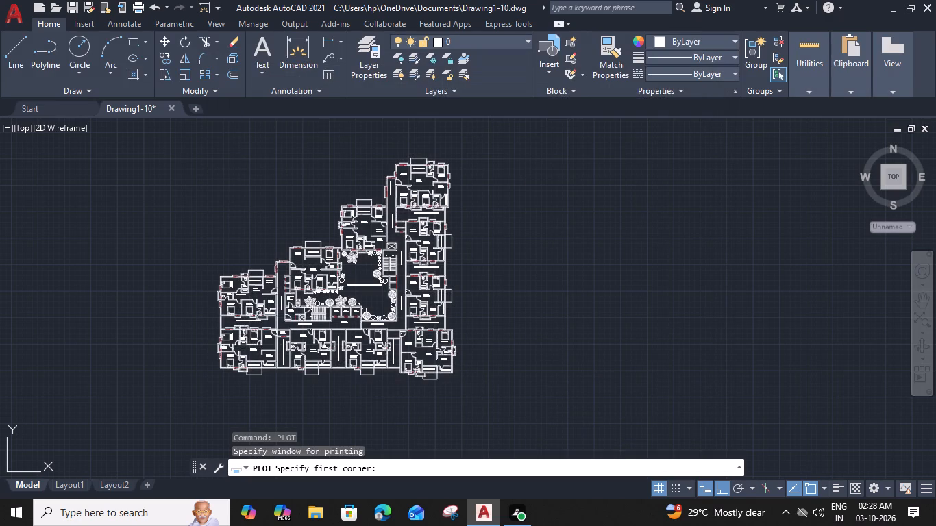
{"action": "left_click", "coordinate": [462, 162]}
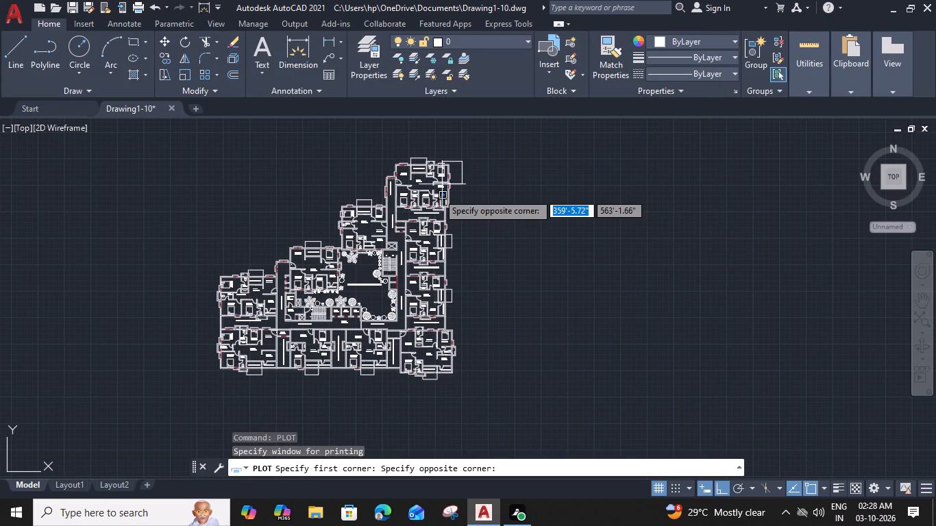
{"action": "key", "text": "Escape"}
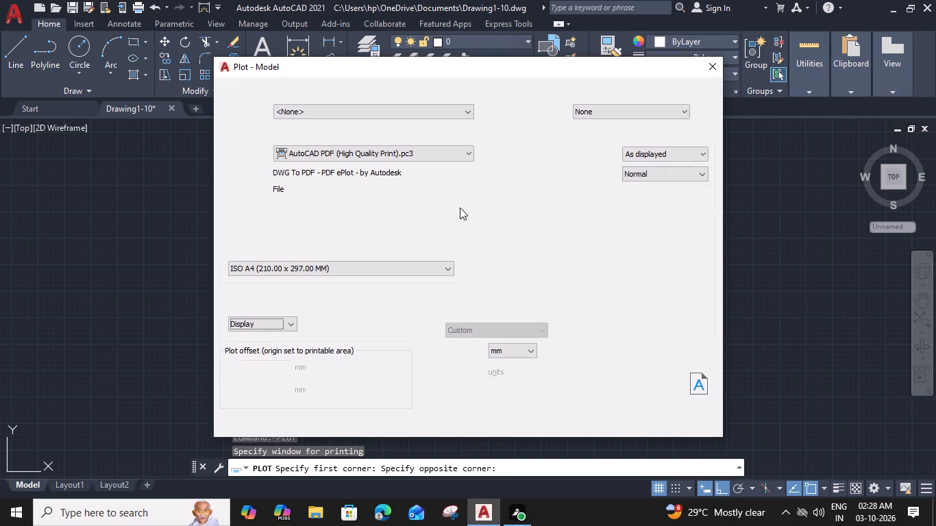
Define the plot area as a window enclosing the whole apartment floor plan.
{"action": "left_click", "coordinate": [289, 320]}
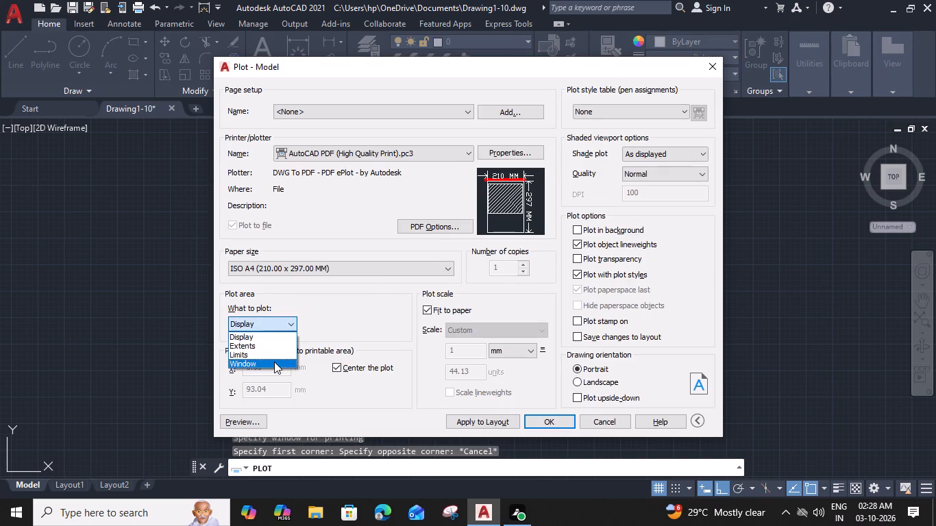
{"action": "left_click", "coordinate": [274, 362]}
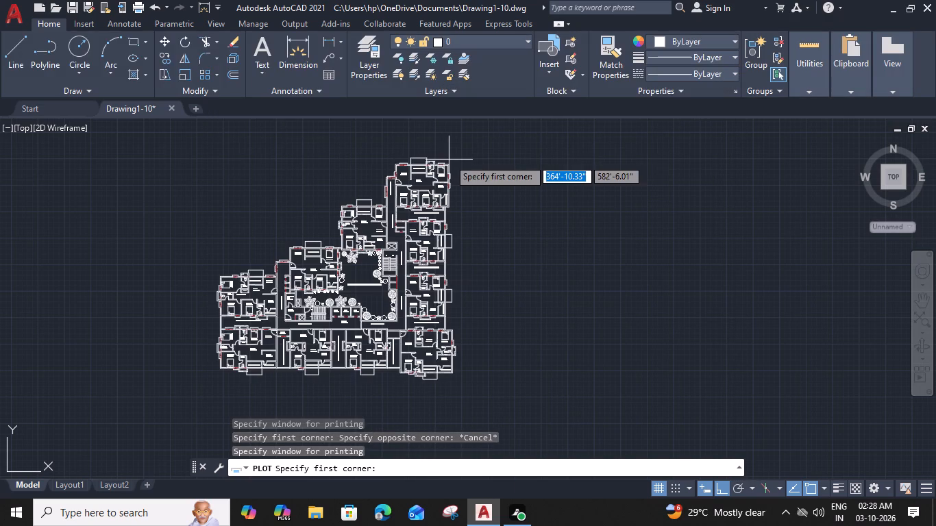
{"action": "left_click", "coordinate": [463, 142]}
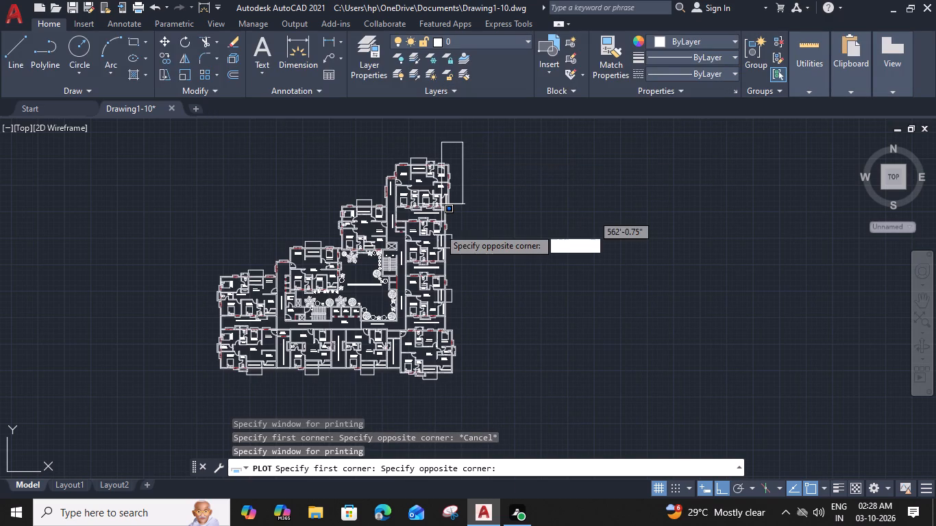
{"action": "left_click", "coordinate": [208, 389]}
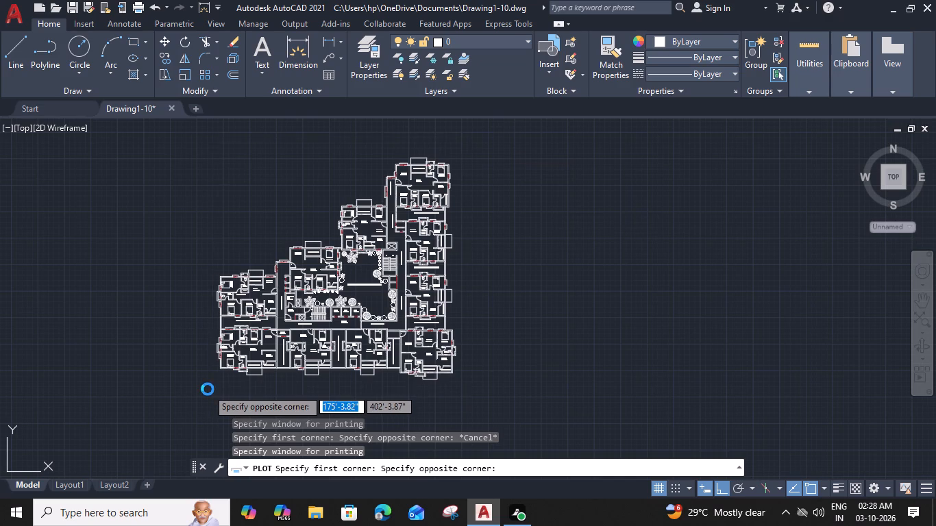
Preview the plot and examine how the floor plan sits on the sheet.
{"action": "left_click", "coordinate": [239, 423]}
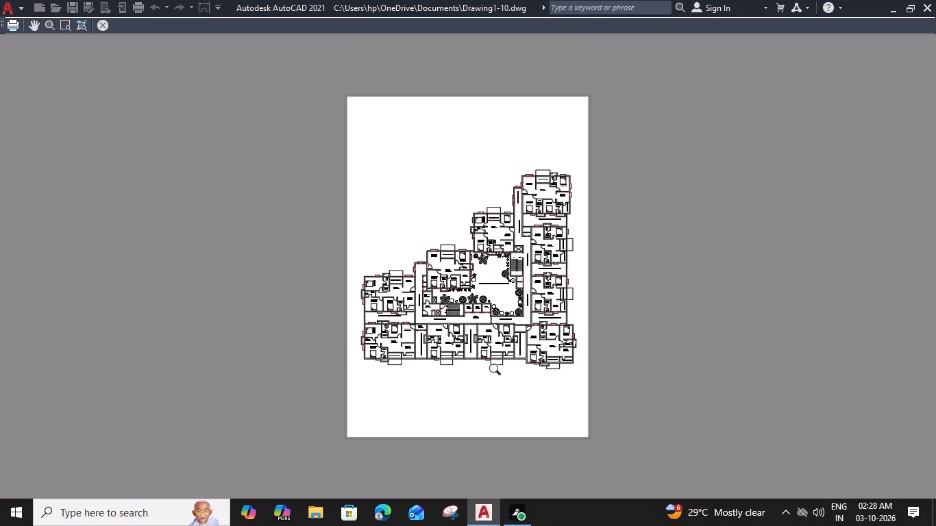
{"action": "scroll", "coordinate": [519, 331], "scroll_direction": "up", "scroll_amount": 1}
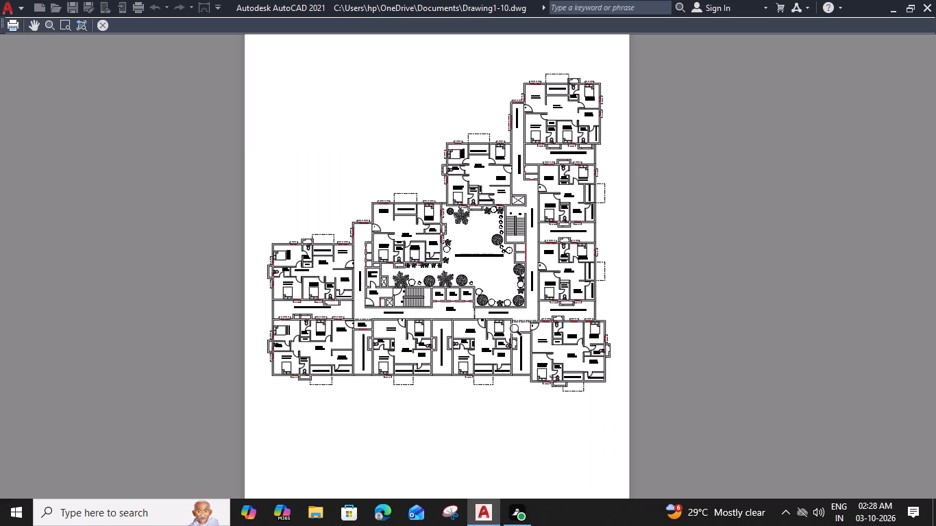
{"action": "scroll", "coordinate": [506, 290], "scroll_direction": "down", "scroll_amount": 2}
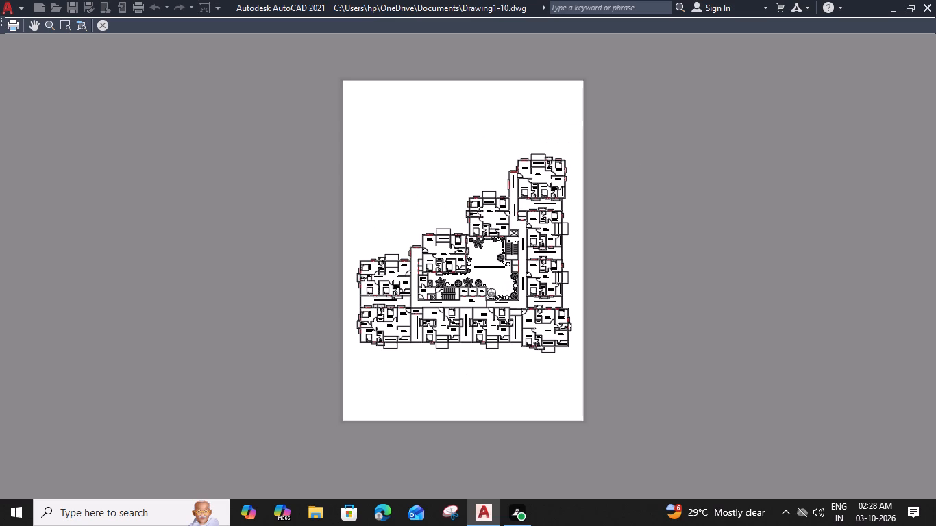
{"action": "left_click", "coordinate": [107, 26]}
{"action": "right_click_drag", "start_coordinate": [36, 261], "coordinate": [0, 525]}
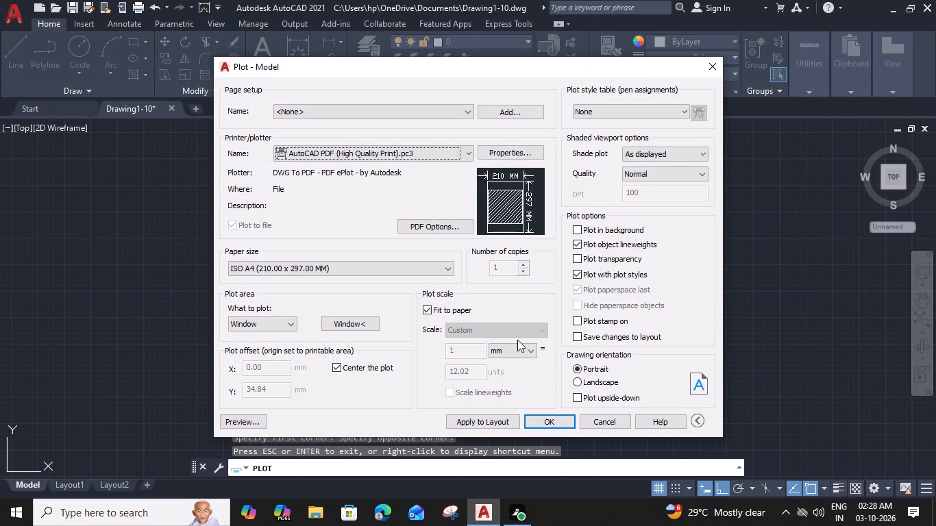
Choose ISO A4 (210.00 x 297.00 MM) as the plot's paper size.
{"action": "left_click", "coordinate": [539, 420]}
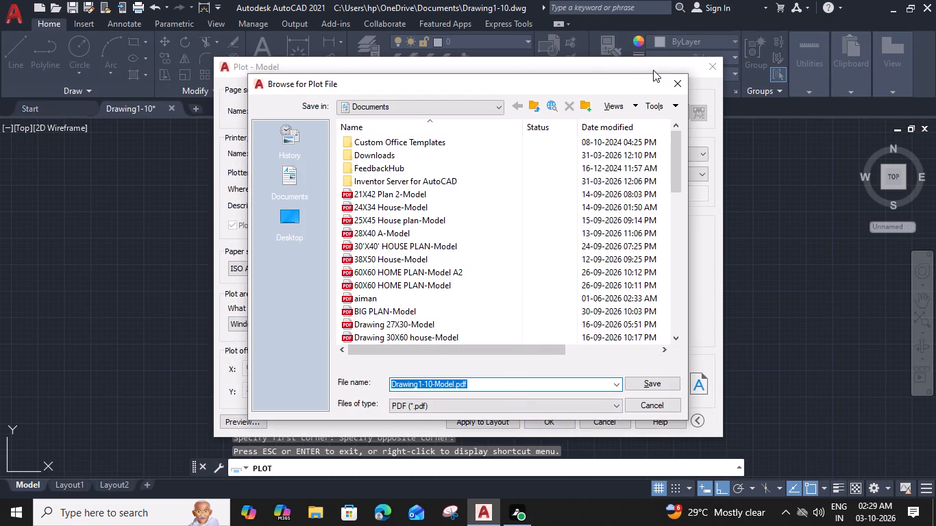
{"action": "left_click", "coordinate": [678, 92]}
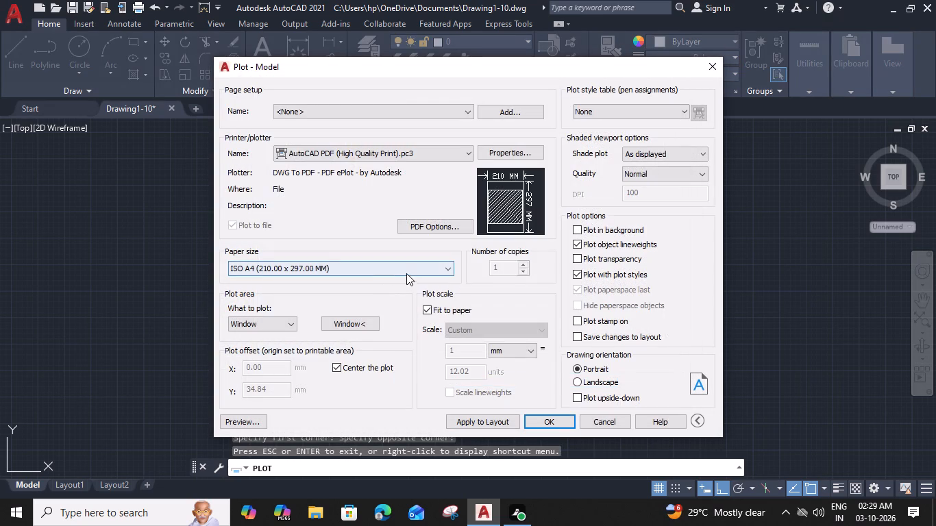
{"action": "left_click", "coordinate": [414, 266]}
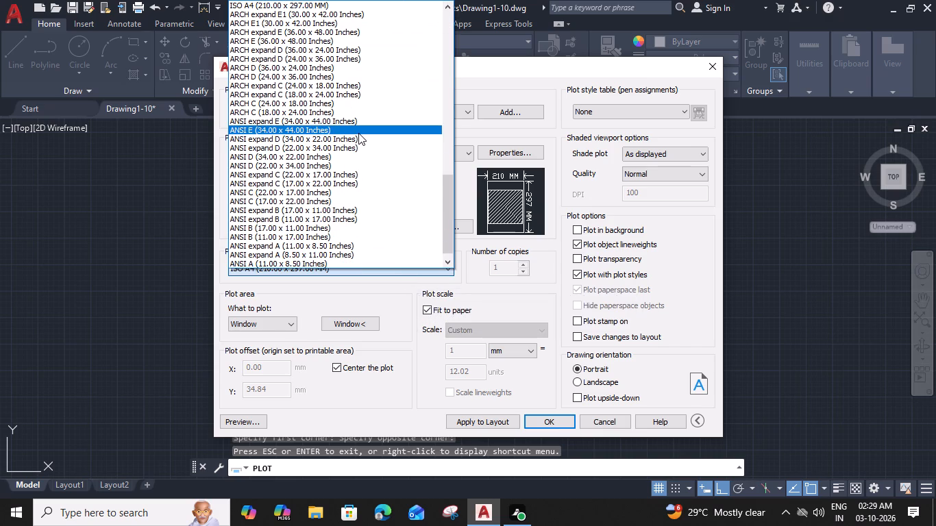
{"action": "scroll", "coordinate": [367, 190], "scroll_direction": "up", "scroll_amount": 3}
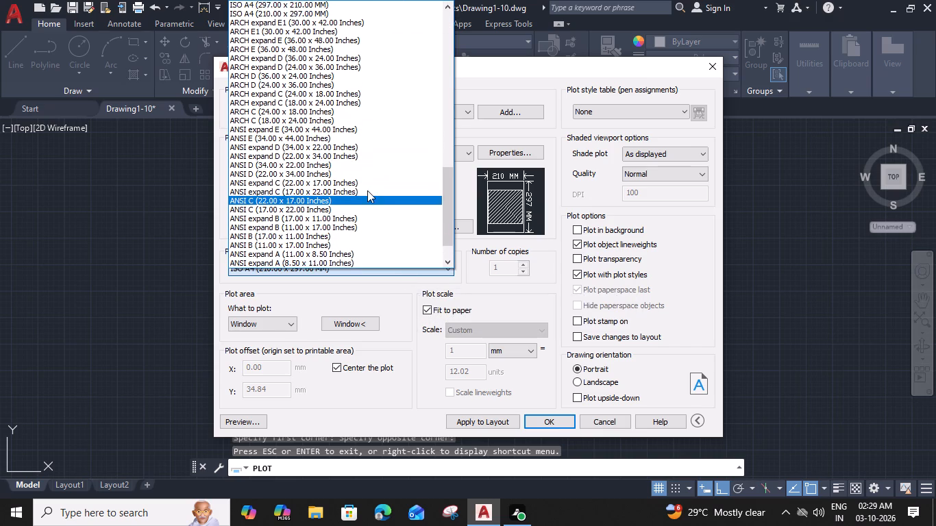
{"action": "scroll", "coordinate": [367, 190], "scroll_direction": "up", "scroll_amount": 5}
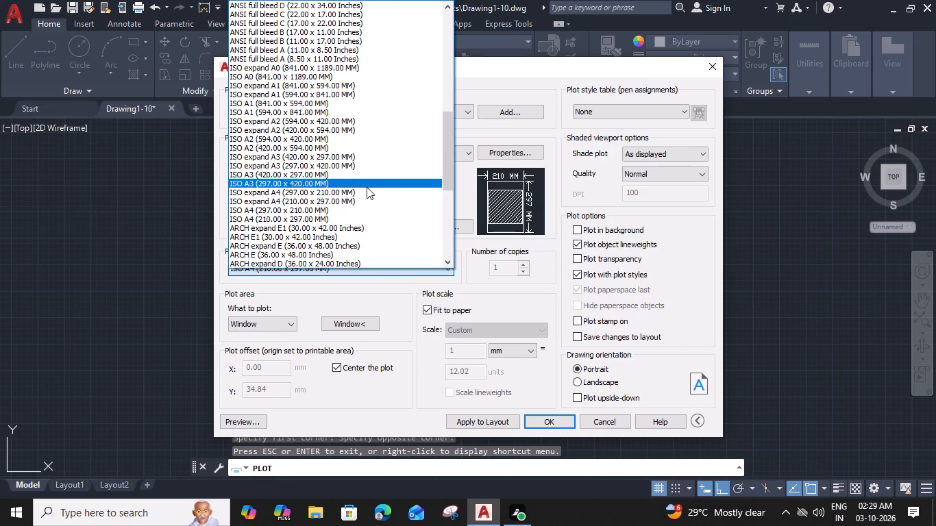
{"action": "left_click", "coordinate": [356, 221]}
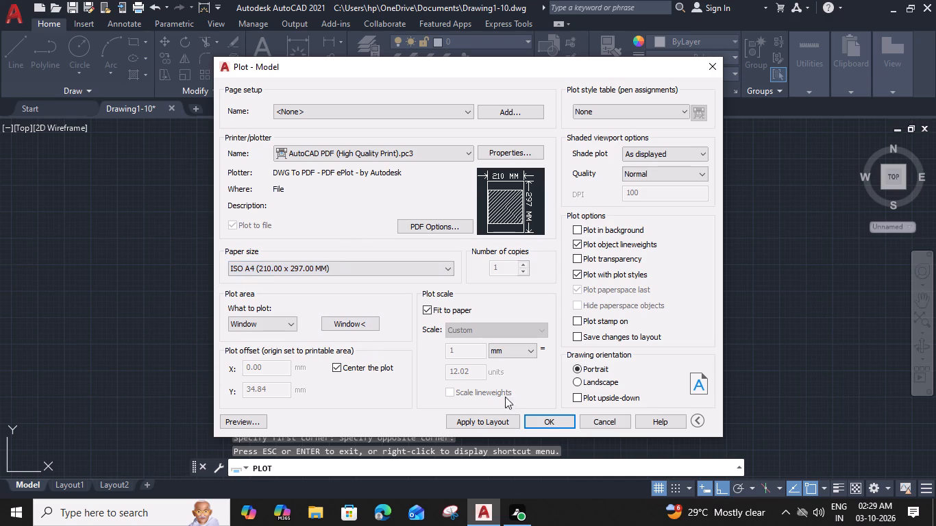
Preview the plot of the floor plan on the A4 sheet once more.
{"action": "left_click", "coordinate": [257, 419]}
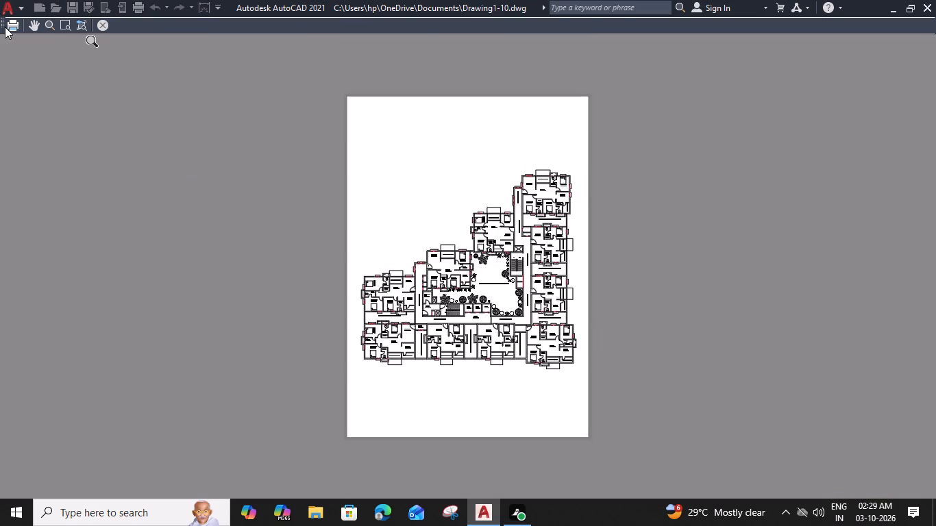
{"action": "left_click", "coordinate": [101, 22]}
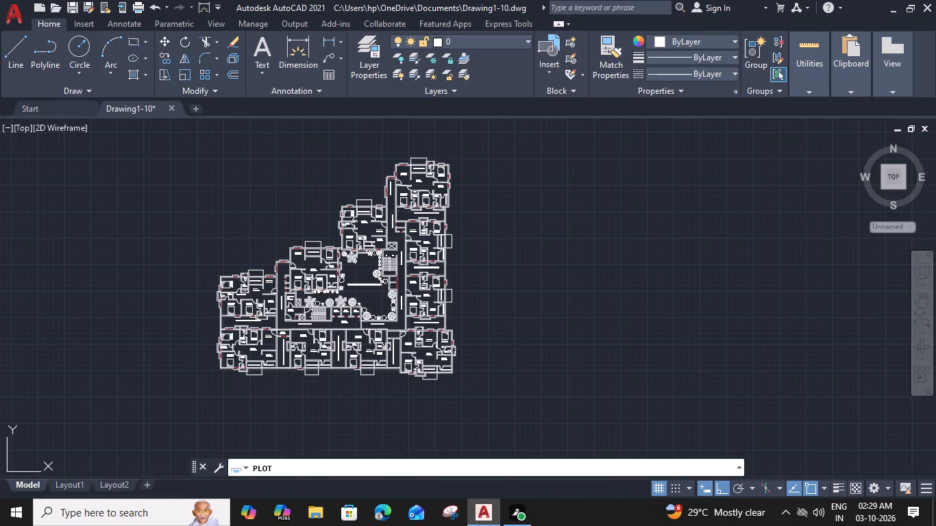
Plot the floor plan to Drawing1-10-Model.pdf in Documents and close the PDF that opens in the browser.
{"action": "left_click", "coordinate": [556, 416]}
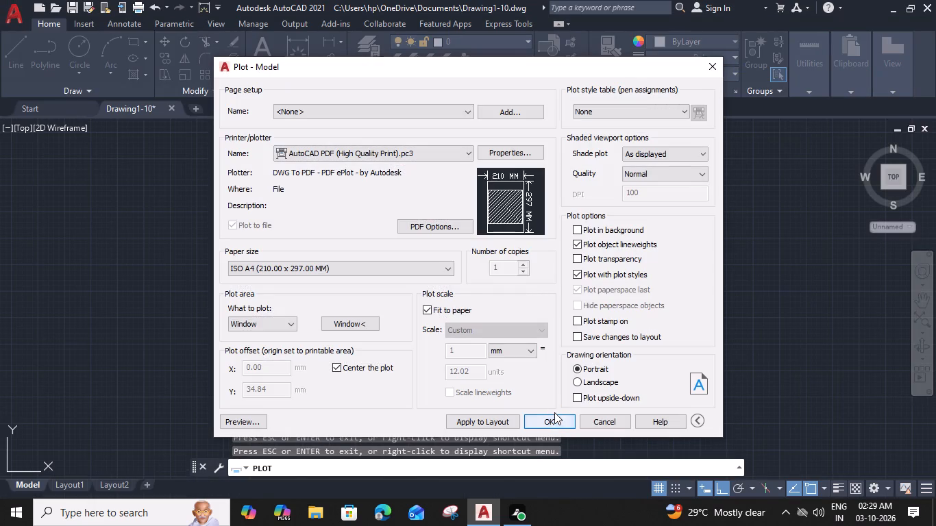
{"action": "left_click", "coordinate": [639, 384]}
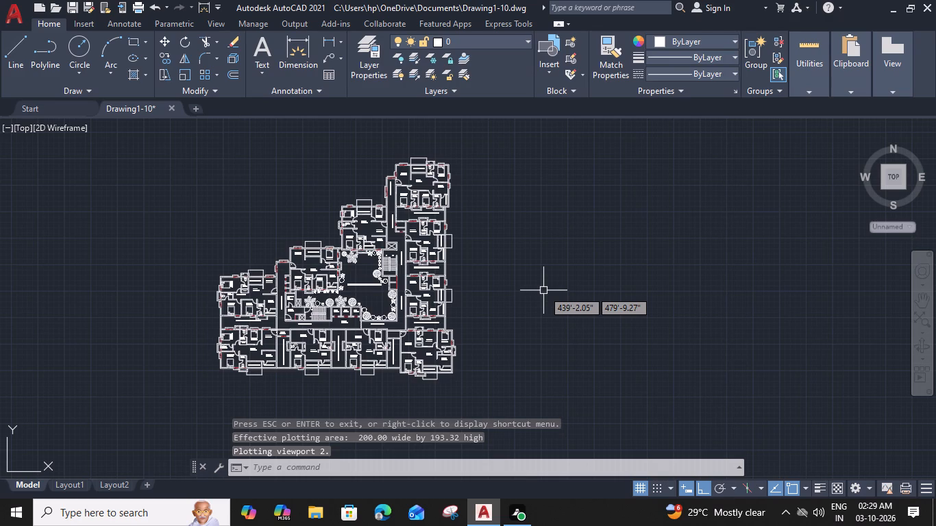
{"action": "key", "text": "l"}
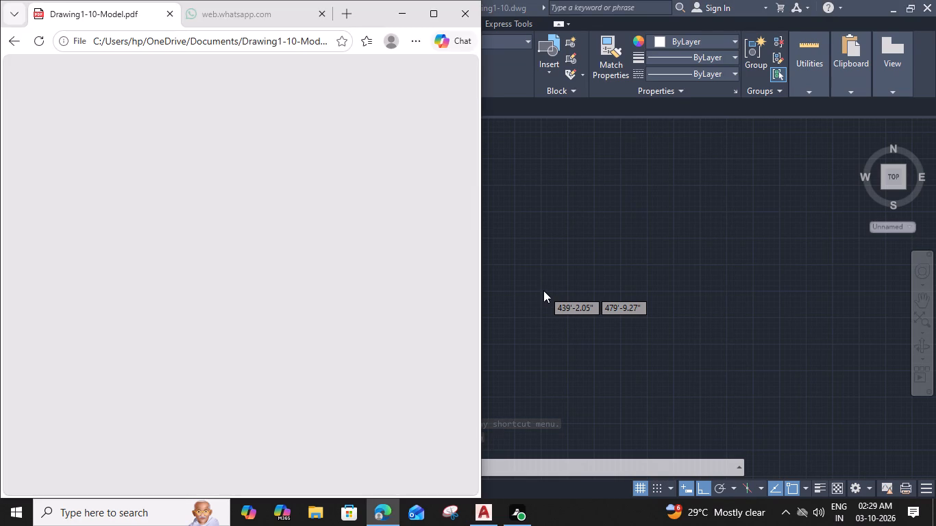
{"action": "left_click", "coordinate": [471, 8]}
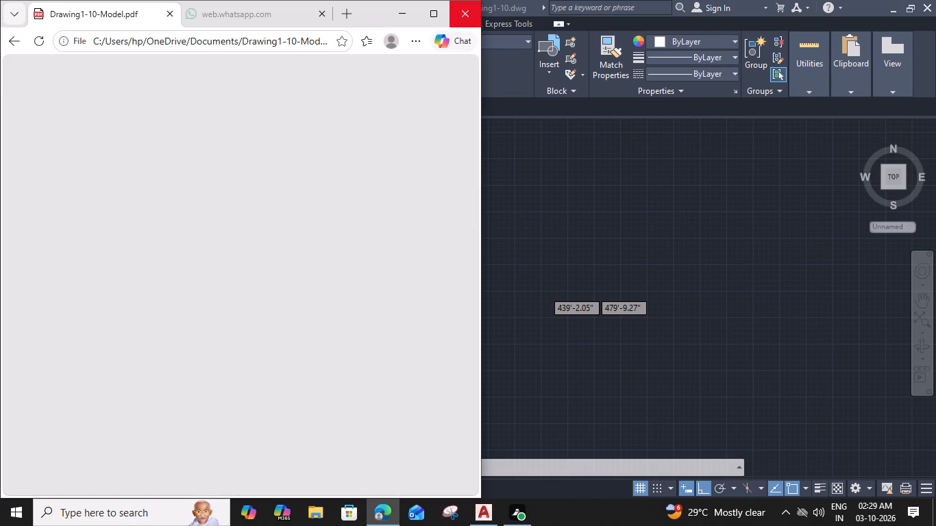
Start the LOGFILENAME command.
{"action": "type", "text": "LOF"}
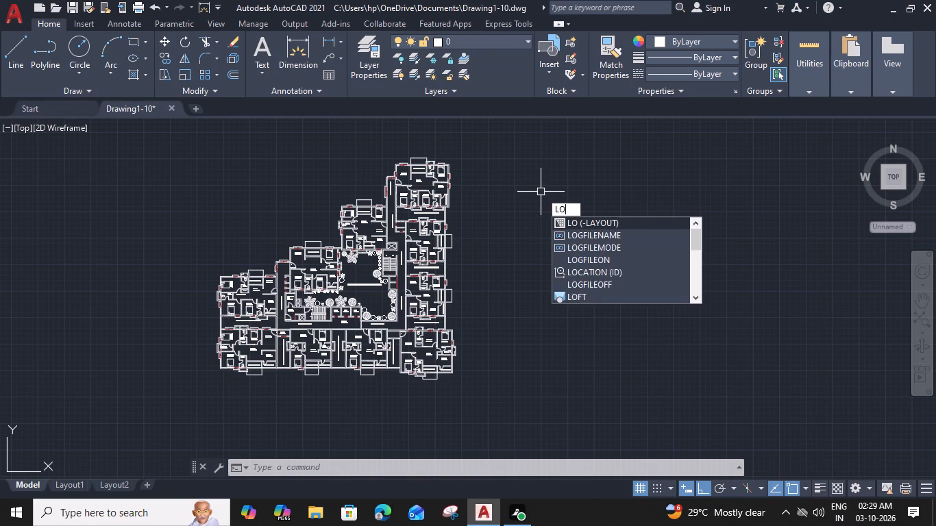
{"action": "key", "text": "BackSpace"}
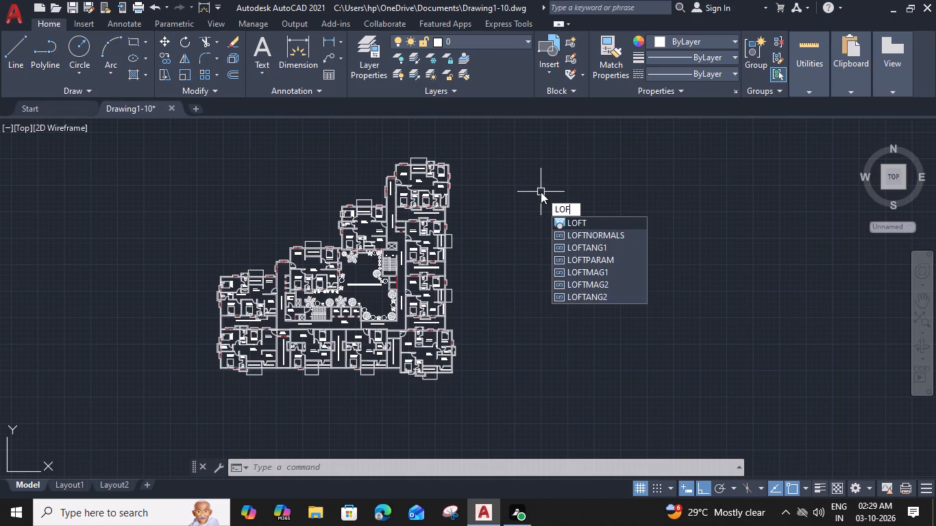
{"action": "key", "text": "BackSpace"}
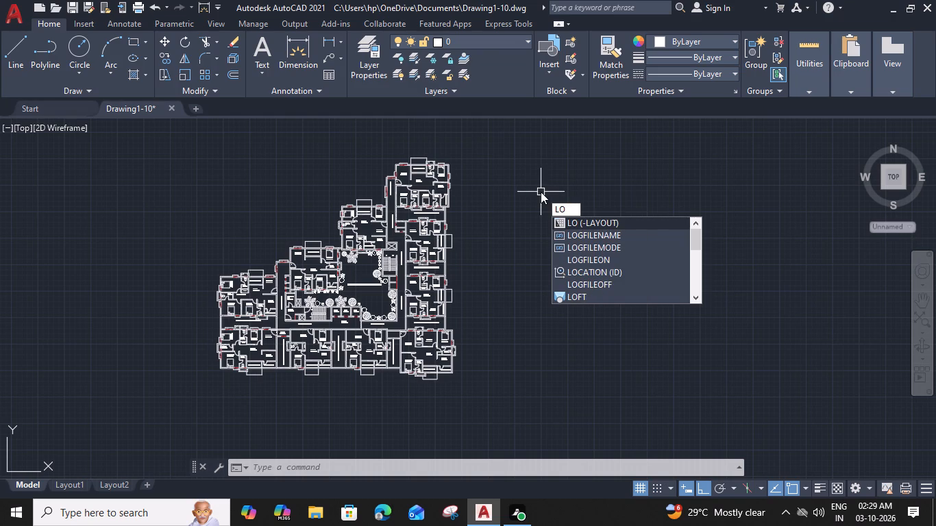
{"action": "left_click", "coordinate": [617, 232]}
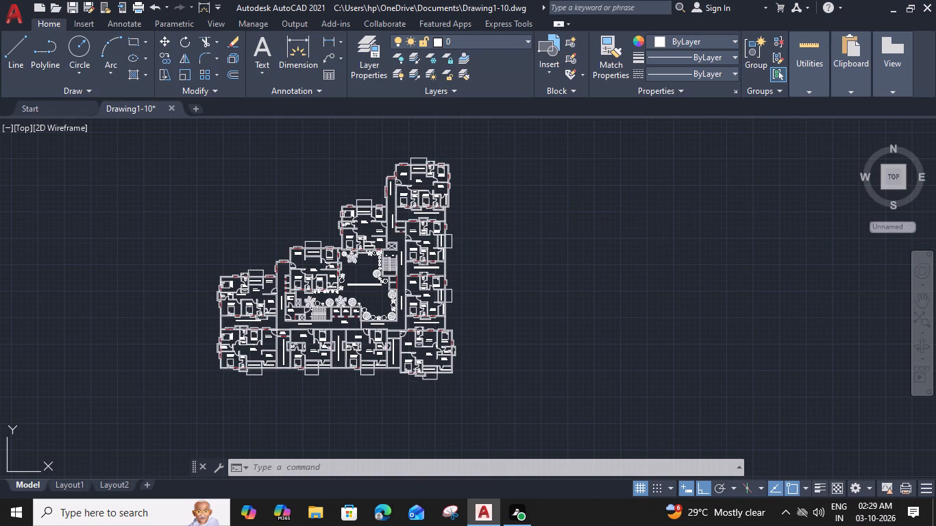